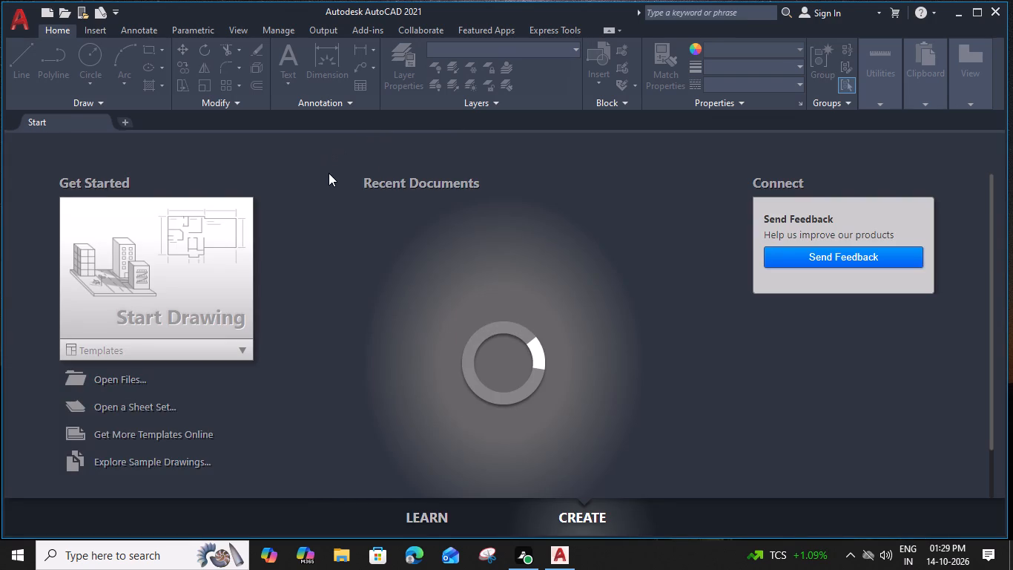
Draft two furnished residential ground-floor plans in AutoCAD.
Start a new blank drawing.
{"action": "left_click", "coordinate": [232, 289]}
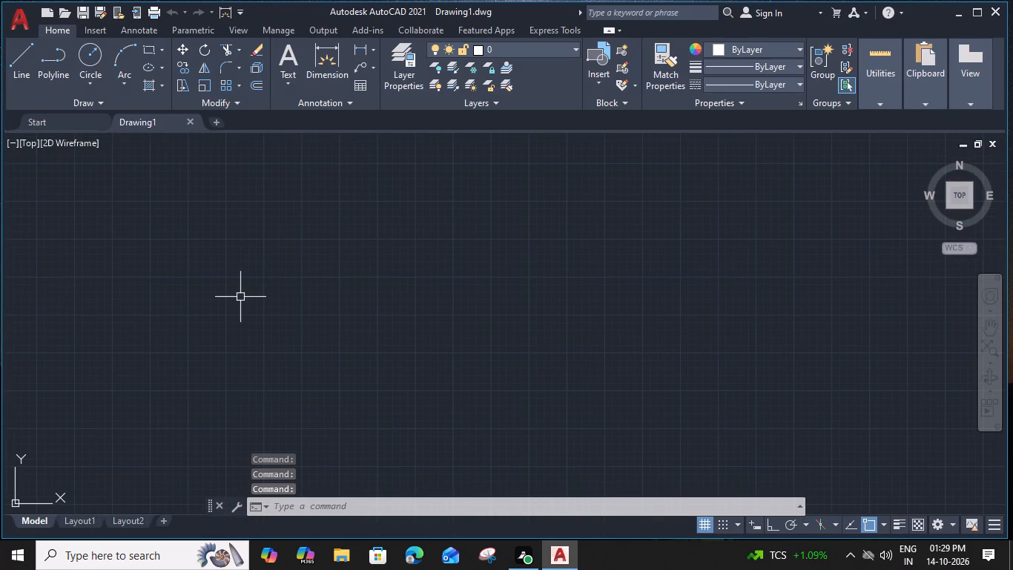
Configure the drawing units to Engineering length with 0'-0.00" precision and an insertion scale in inches.
{"action": "scroll", "coordinate": [320, 279], "scroll_direction": "down", "scroll_amount": 3}
{"action": "middle_click_drag", "start_coordinate": [325, 278], "coordinate": [399, 256]}
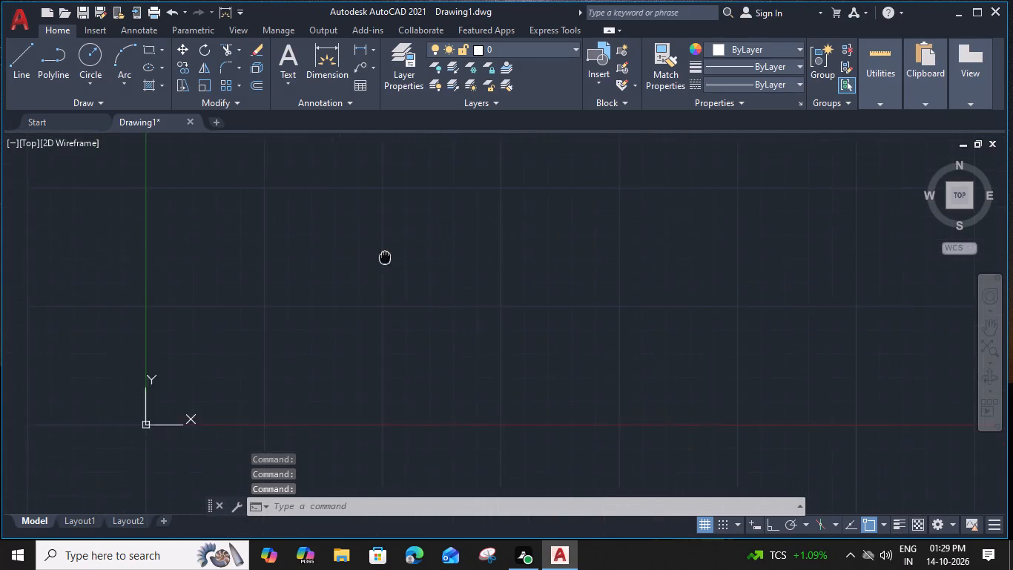
{"action": "middle_click_drag", "start_coordinate": [399, 256], "coordinate": [459, 254]}
{"action": "type", "text": "un"}
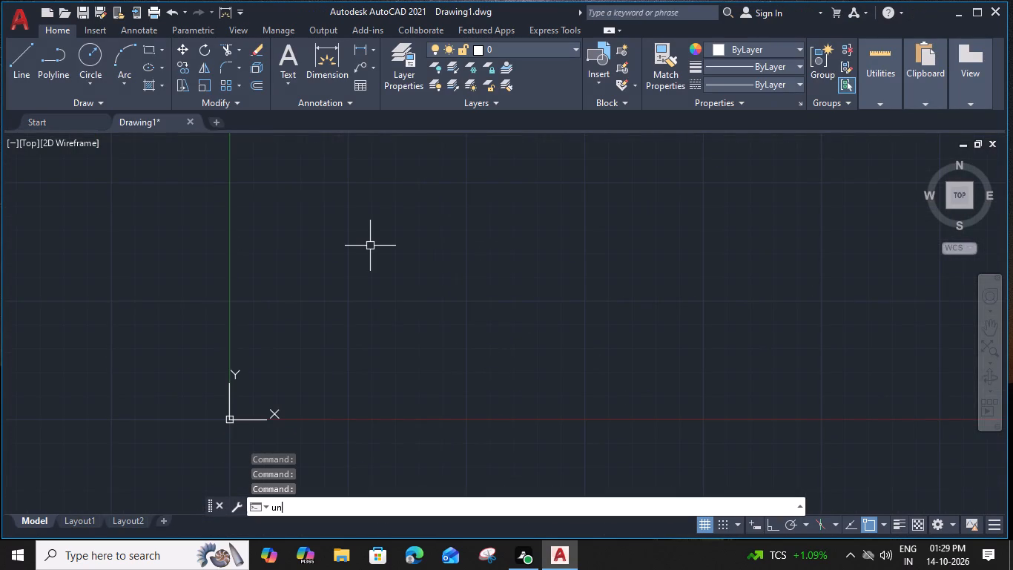
{"action": "key", "text": "space"}
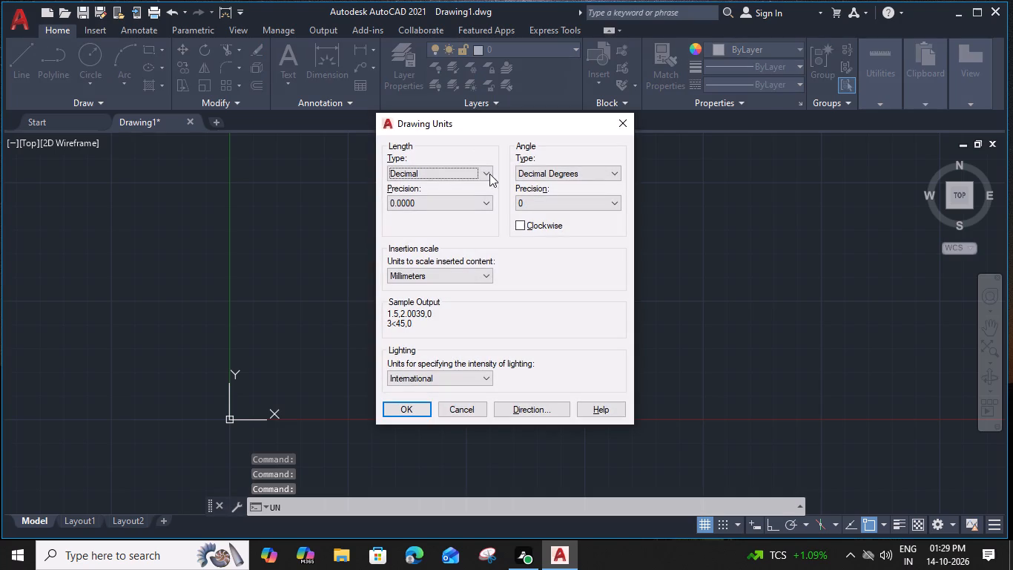
{"action": "left_click", "coordinate": [486, 174]}
{"action": "left_click", "coordinate": [474, 209]}
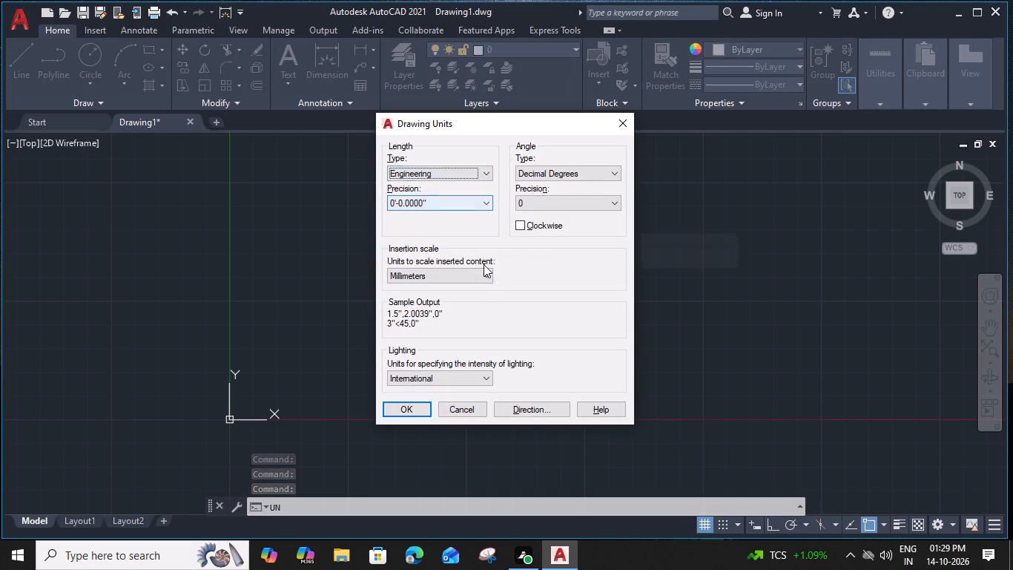
{"action": "left_click", "coordinate": [487, 276]}
{"action": "left_click", "coordinate": [468, 296]}
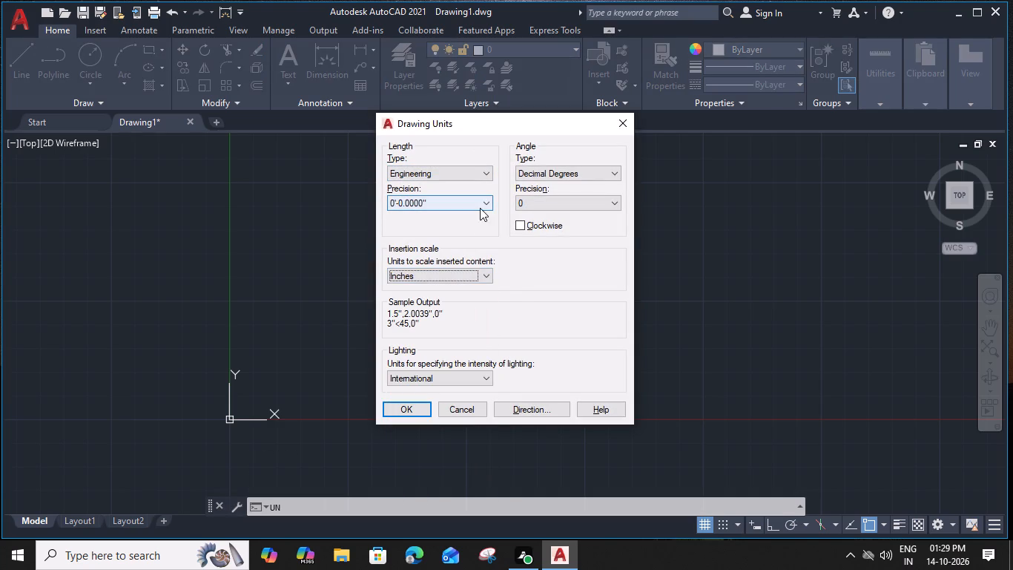
{"action": "left_click", "coordinate": [491, 202]}
{"action": "left_click", "coordinate": [469, 237]}
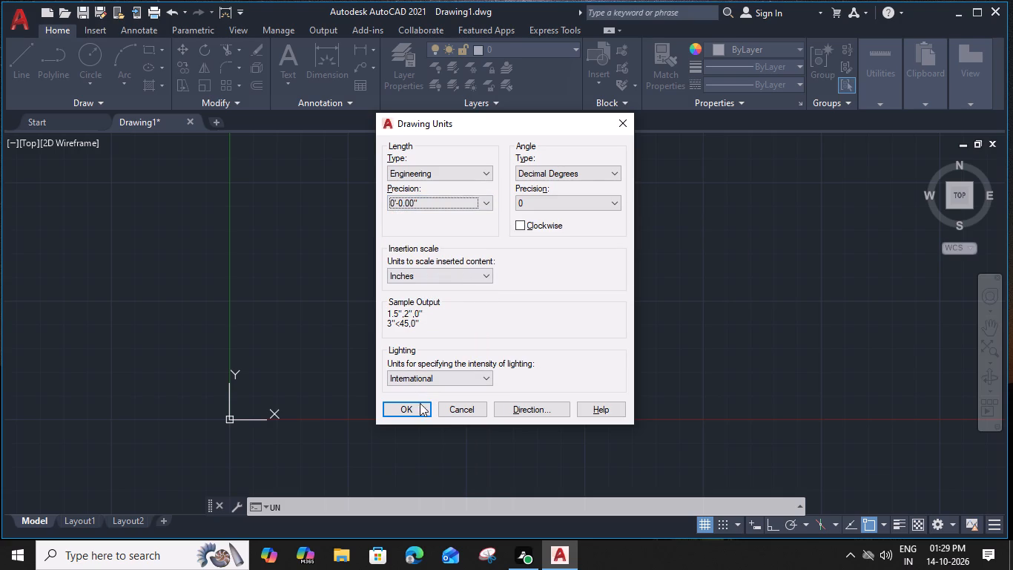
{"action": "left_click", "coordinate": [416, 410]}
Modify the ISO-25 dimension style to use a text height of 9".
{"action": "key", "text": "d"}
{"action": "key", "text": "space"}
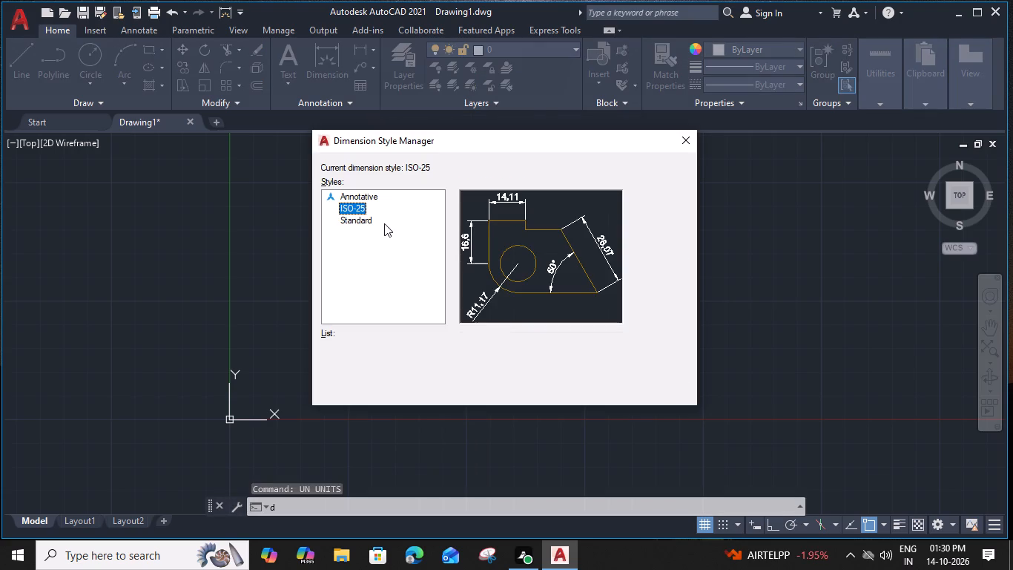
{"action": "double_click", "coordinate": [664, 243]}
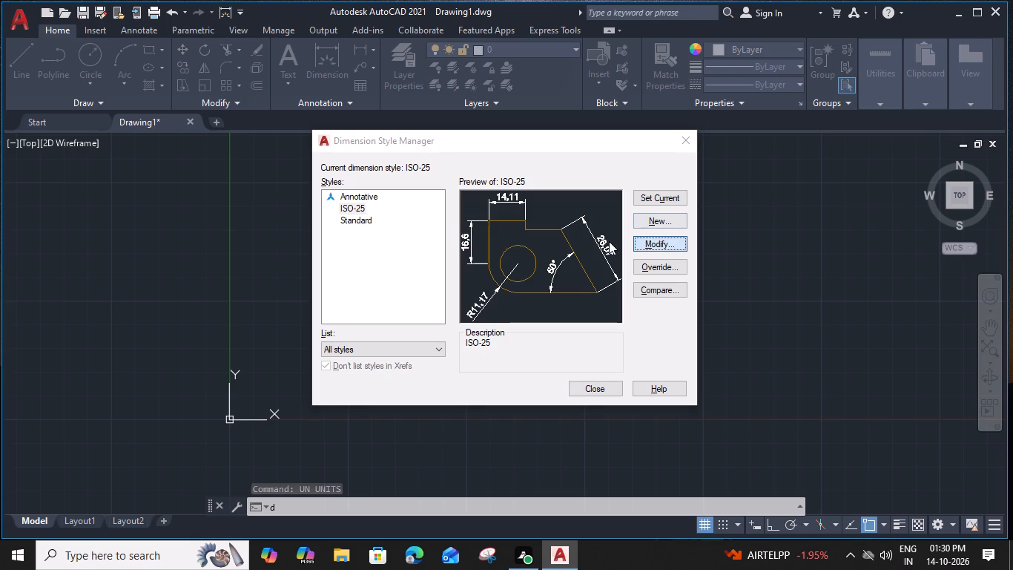
{"action": "double_click", "coordinate": [673, 241]}
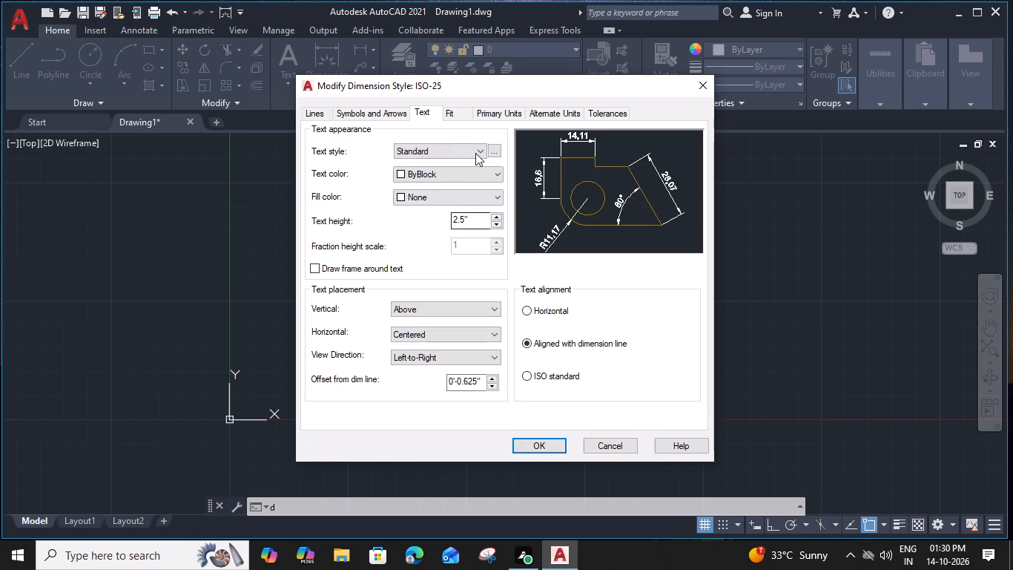
{"action": "left_click_drag", "start_coordinate": [465, 221], "coordinate": [449, 218]}
{"action": "left_click_drag", "start_coordinate": [472, 220], "coordinate": [469, 220]}
{"action": "left_click_drag", "start_coordinate": [469, 220], "coordinate": [442, 214]}
{"action": "type", "text": "9\""}
{"action": "key", "text": "Return"}
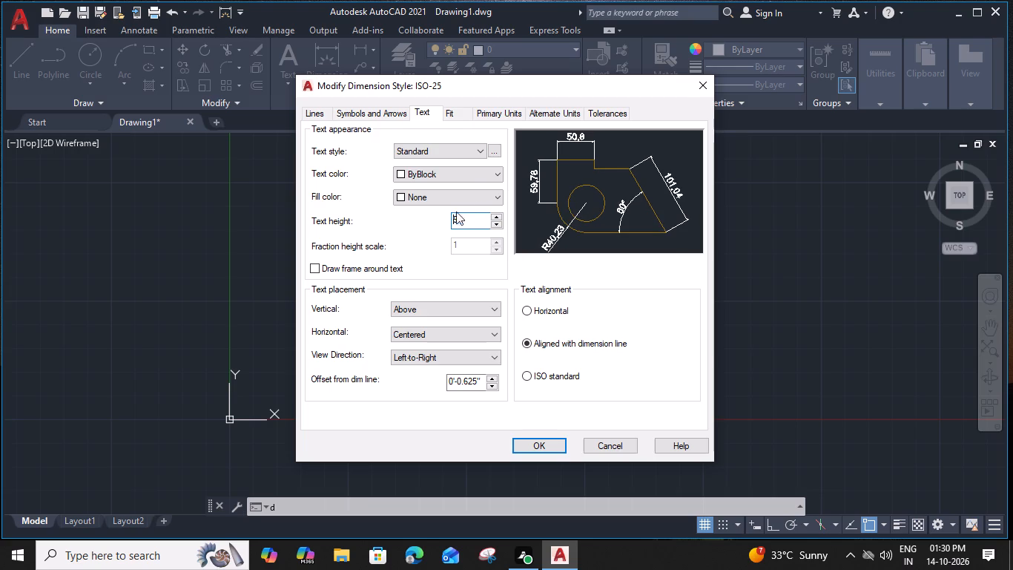
Set the ISO-25 style's primary unit format to Engineering, save it and make the style current.
{"action": "left_click", "coordinate": [512, 113]}
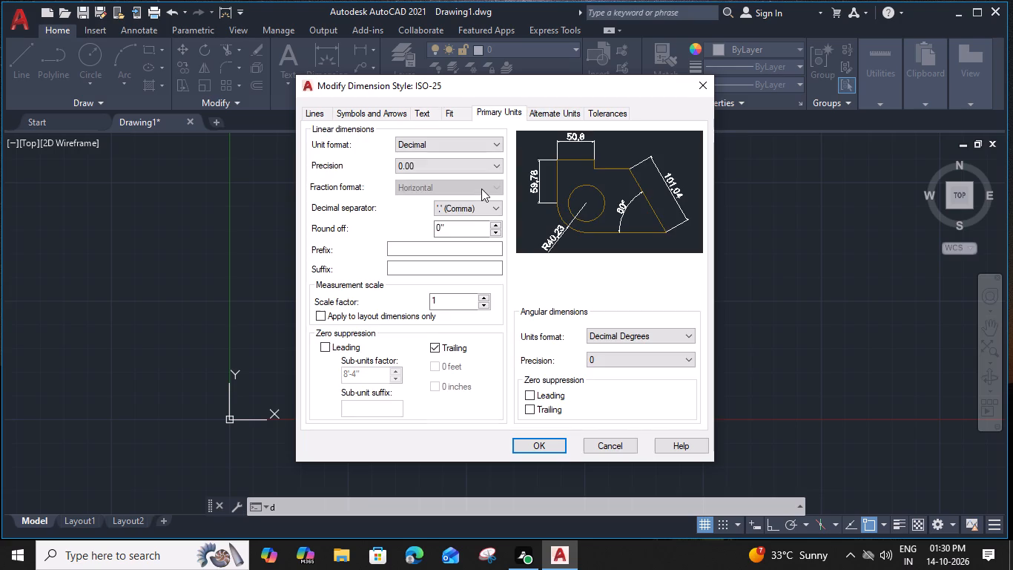
{"action": "left_click", "coordinate": [435, 143]}
{"action": "left_click", "coordinate": [438, 182]}
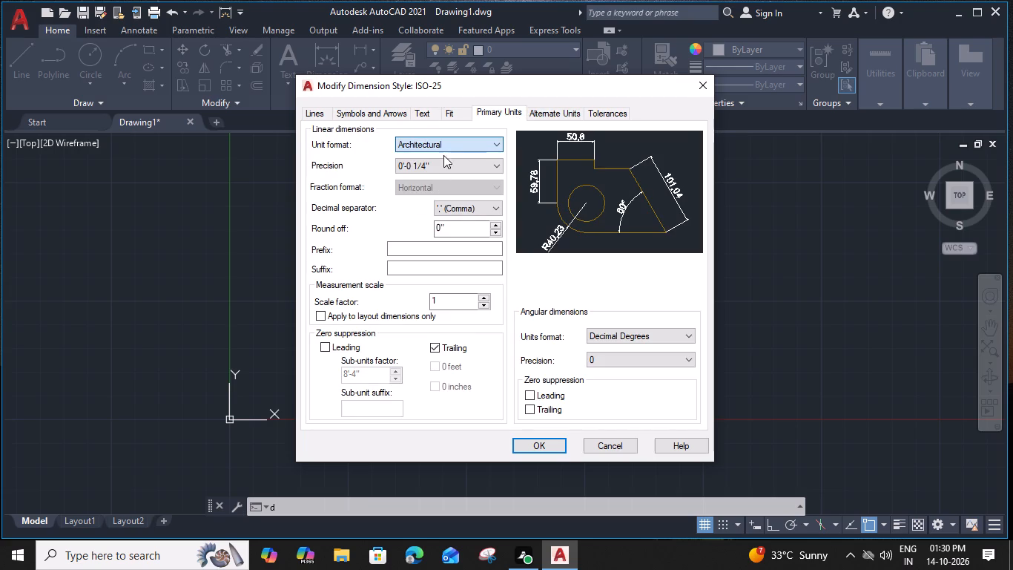
{"action": "left_click", "coordinate": [454, 147]}
{"action": "left_click", "coordinate": [455, 175]}
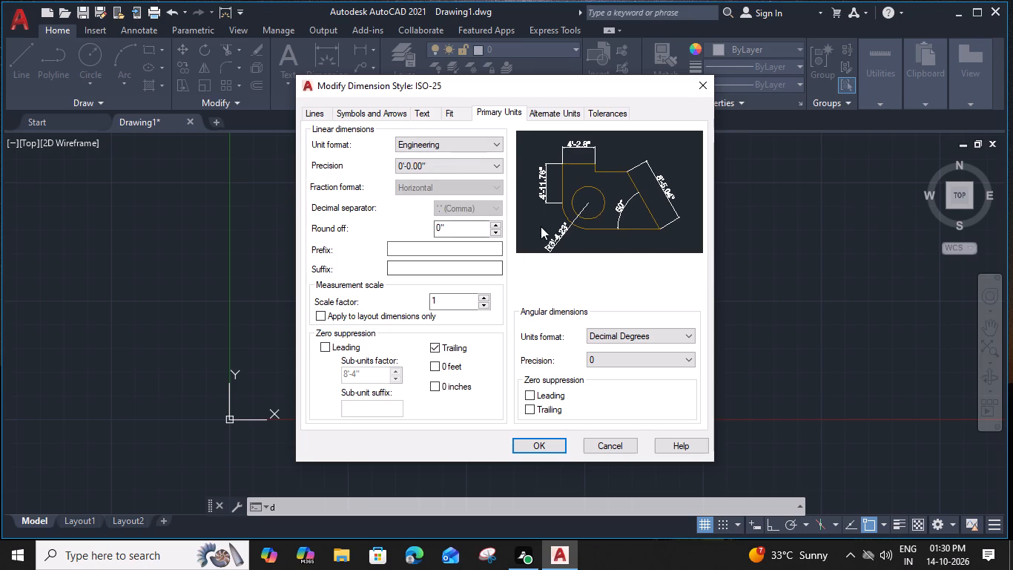
{"action": "left_click", "coordinate": [536, 445]}
{"action": "left_click", "coordinate": [655, 197]}
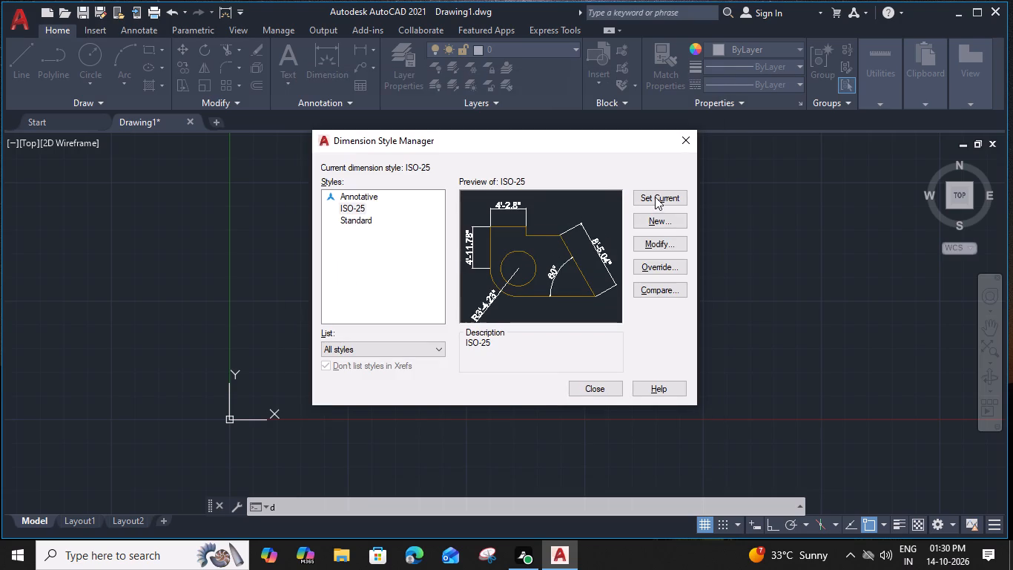
{"action": "left_click", "coordinate": [592, 391]}
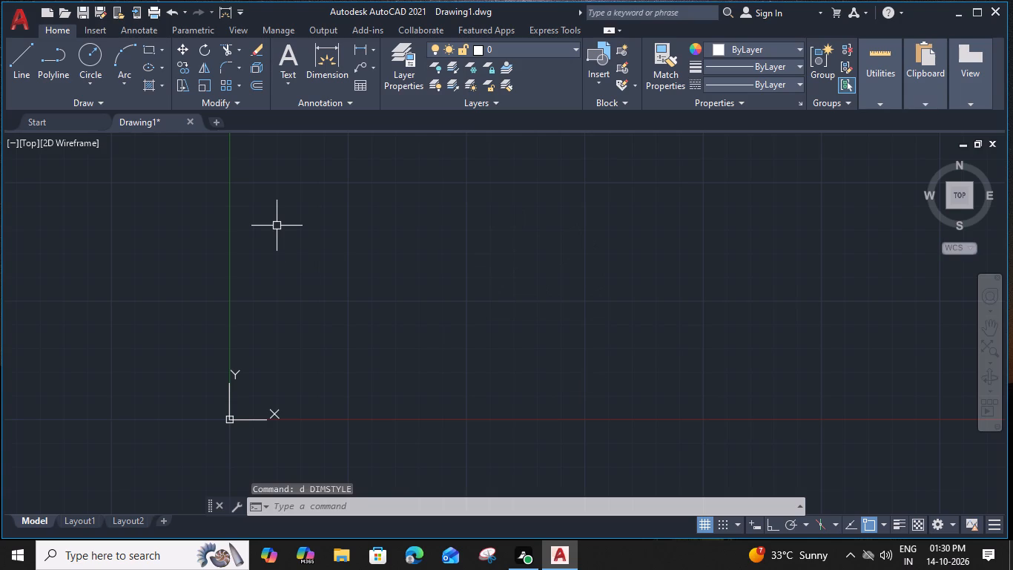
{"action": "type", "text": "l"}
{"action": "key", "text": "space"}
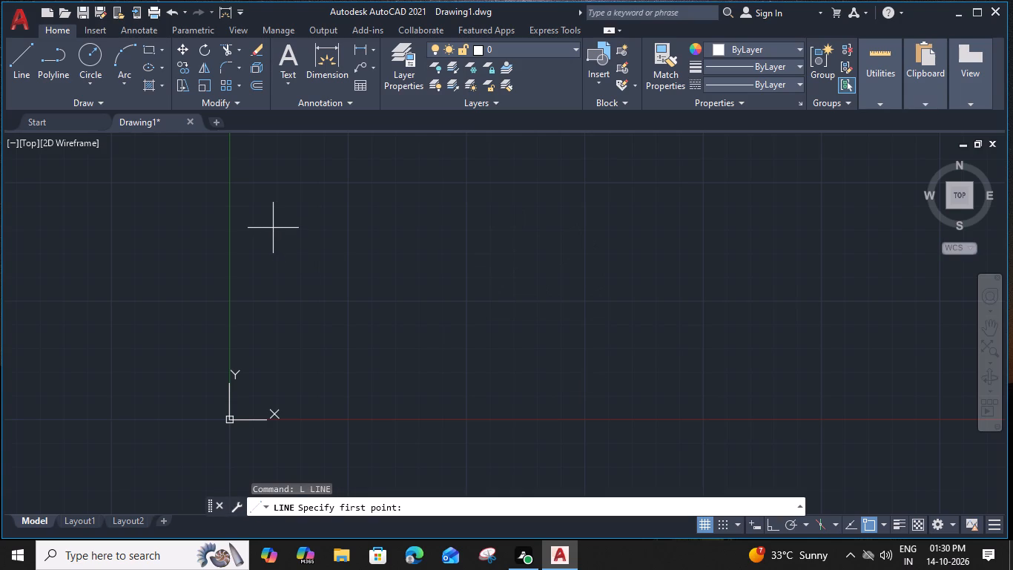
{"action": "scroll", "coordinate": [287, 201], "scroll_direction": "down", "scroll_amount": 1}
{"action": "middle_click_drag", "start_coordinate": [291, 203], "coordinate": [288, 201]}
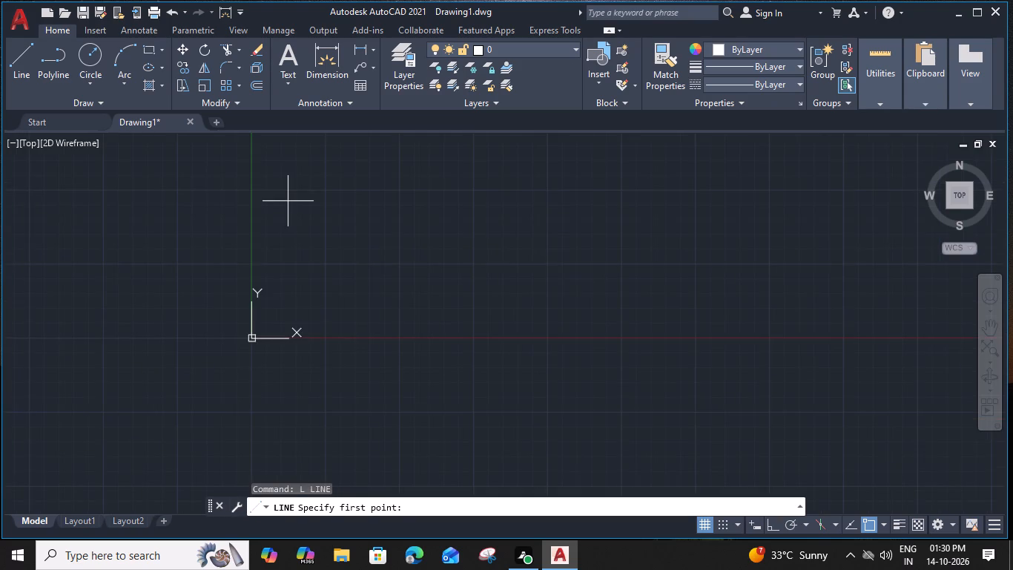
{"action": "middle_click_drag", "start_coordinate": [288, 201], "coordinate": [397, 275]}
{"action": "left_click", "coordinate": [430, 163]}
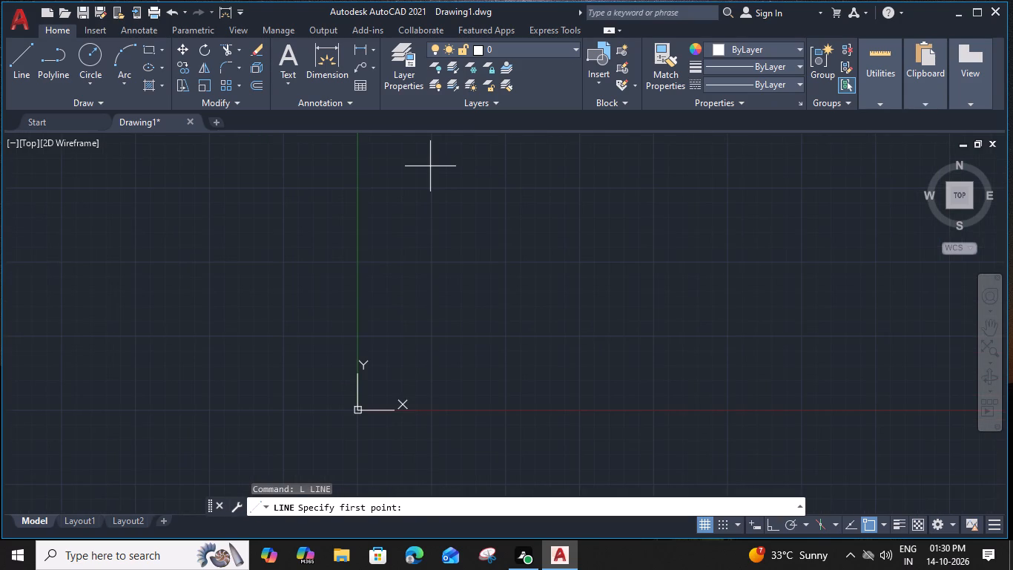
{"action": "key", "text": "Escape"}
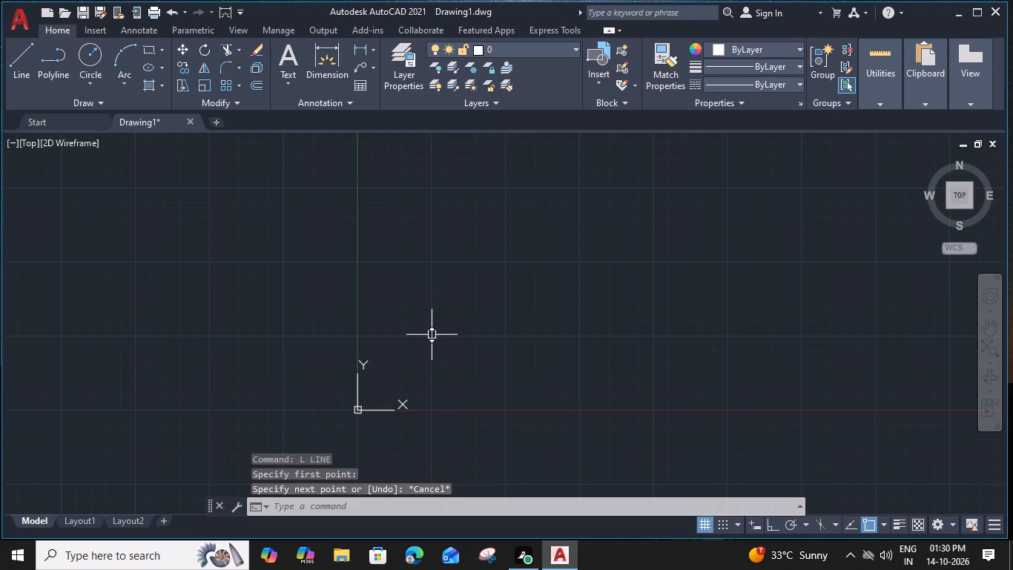
Turn on Ortho mode and draw a 100' vertical line downward, just beside the Y axis.
{"action": "left_click", "coordinate": [771, 523]}
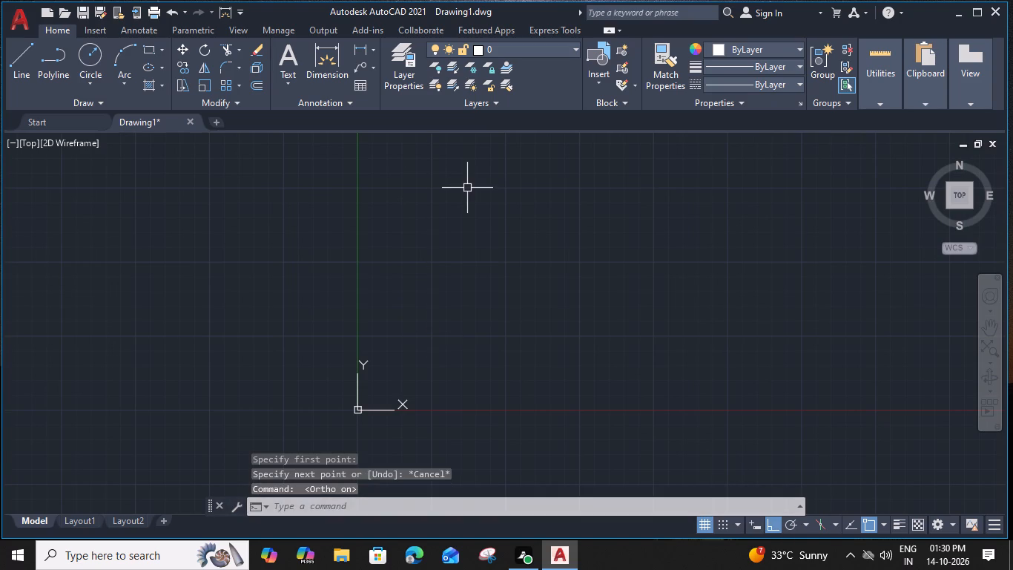
{"action": "type", "text": "l"}
{"action": "key", "text": "space"}
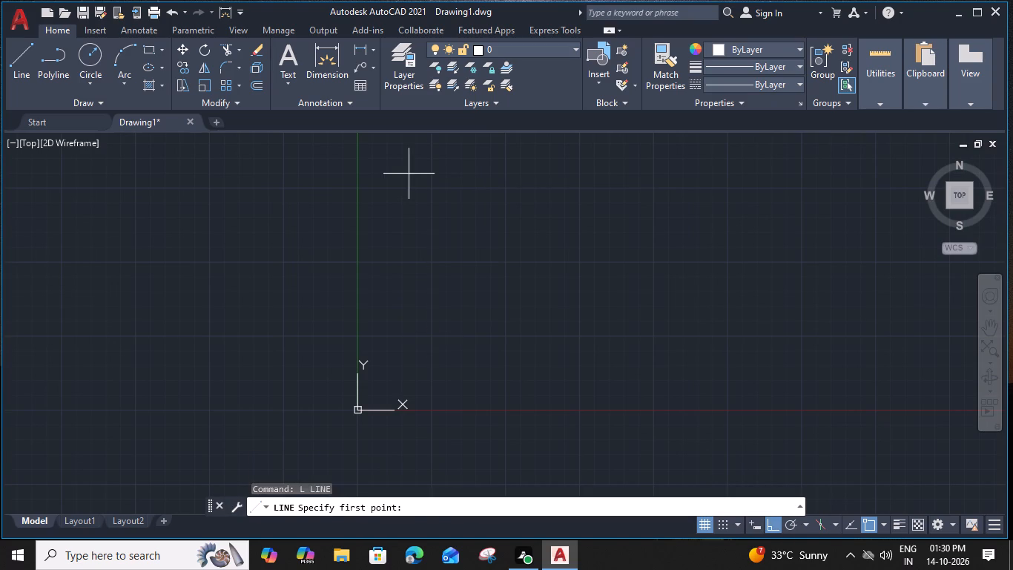
{"action": "left_click", "coordinate": [407, 157]}
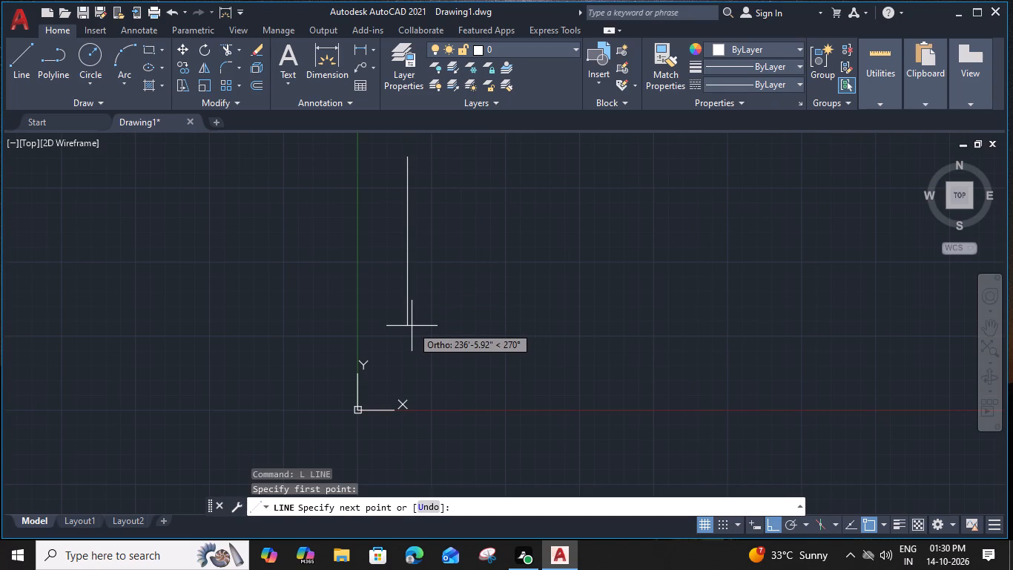
{"action": "key", "text": "1"}
{"action": "key", "text": "0"}
{"action": "type", "text": "0'"}
{"action": "key", "text": "space"}
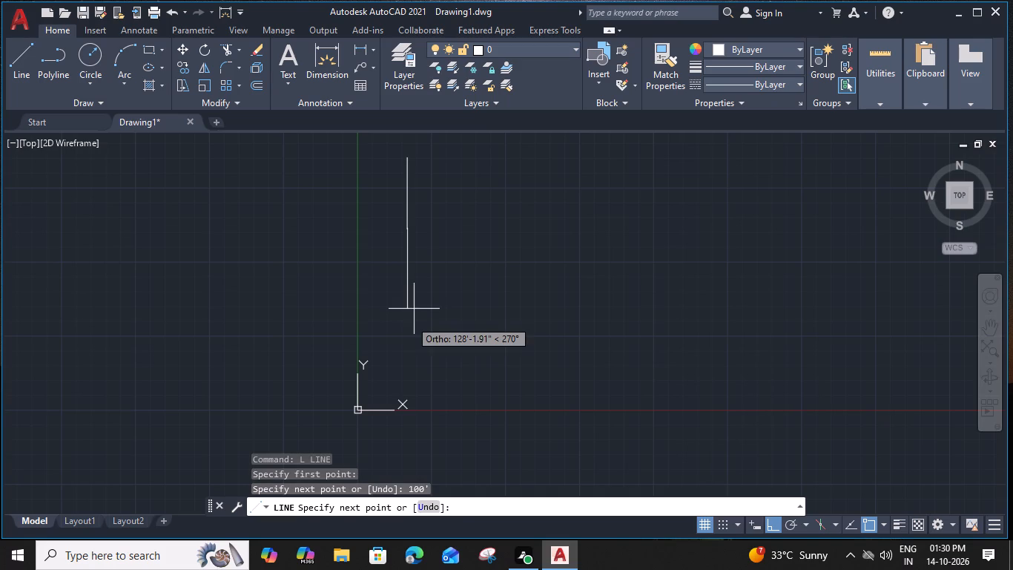
{"action": "key", "text": "Escape"}
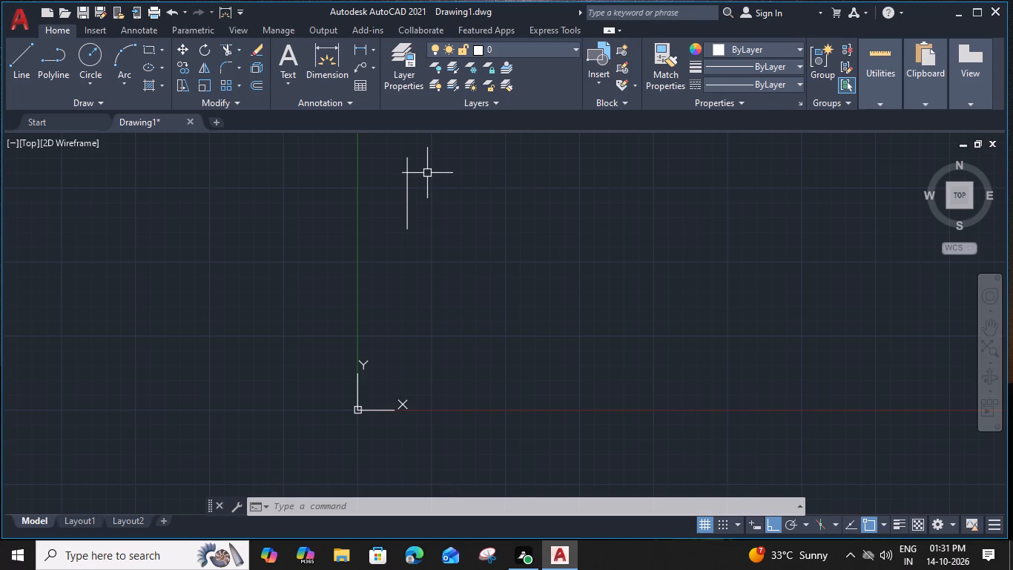
Draw a horizontal line of similar length from the vertical line's upper endpoint, extending away from the Y axis.
{"action": "middle_click_drag", "start_coordinate": [427, 173], "coordinate": [413, 206]}
{"action": "scroll", "coordinate": [401, 187], "scroll_direction": "up", "scroll_amount": 3}
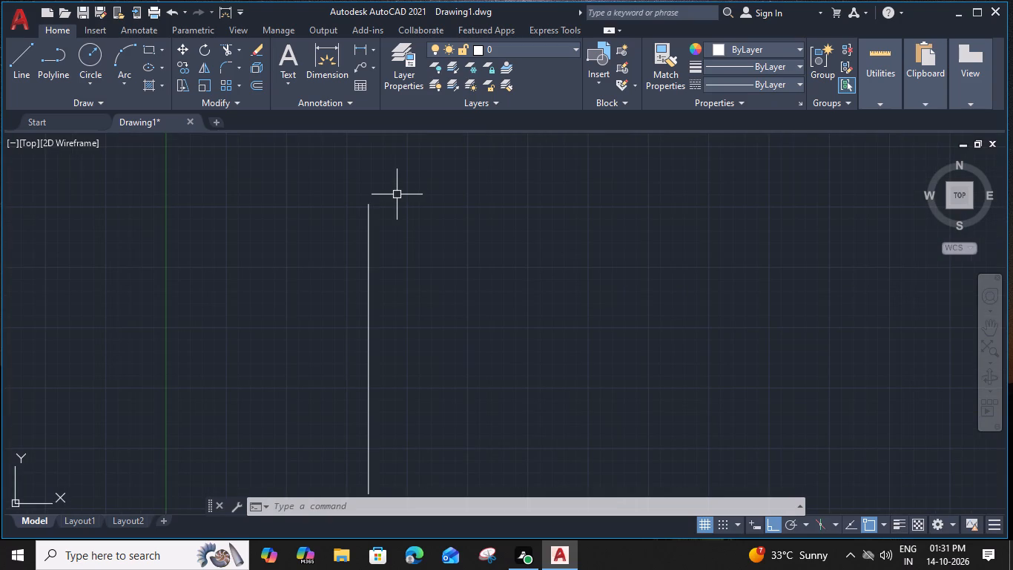
{"action": "type", "text": "l"}
{"action": "key", "text": "space"}
{"action": "left_click", "coordinate": [365, 204]}
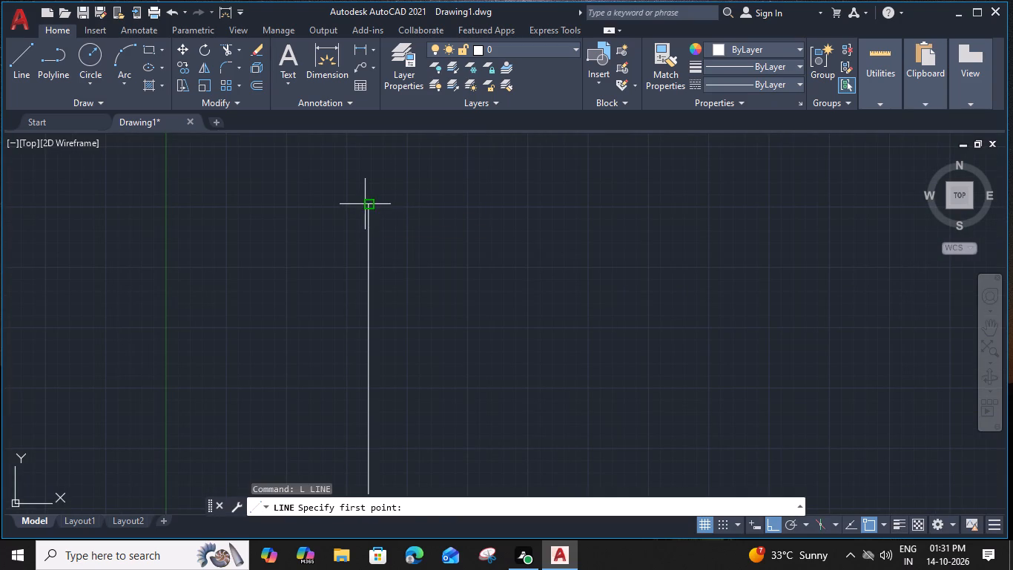
{"action": "left_click", "coordinate": [661, 193]}
{"action": "key", "text": "Escape"}
Offset the vertical and horizontal lines 9" toward the inside of the corner to form double wall lines.
{"action": "scroll", "coordinate": [455, 258], "scroll_direction": "down", "scroll_amount": 2}
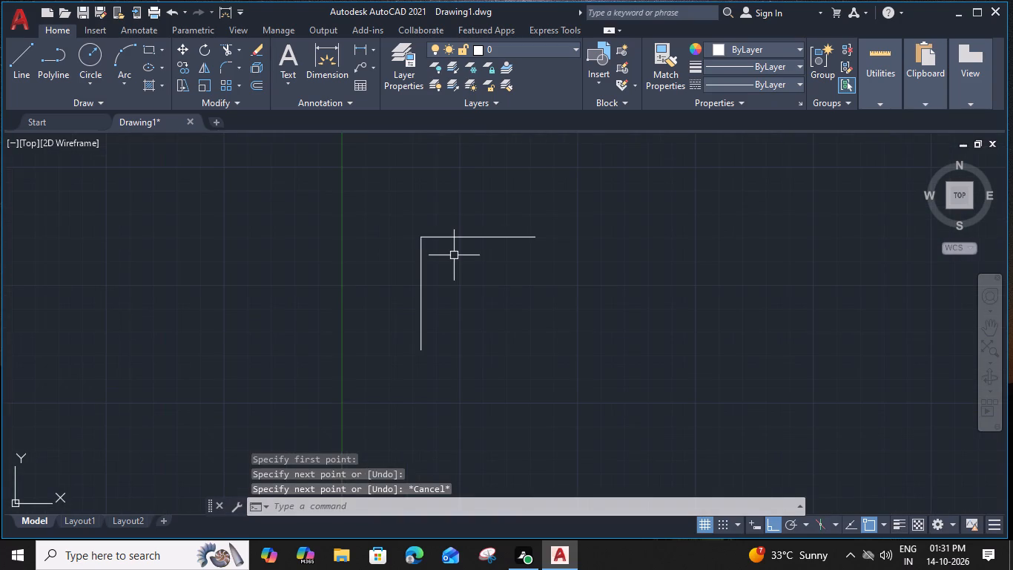
{"action": "scroll", "coordinate": [419, 257], "scroll_direction": "up", "scroll_amount": 2}
{"action": "left_click", "coordinate": [424, 256]}
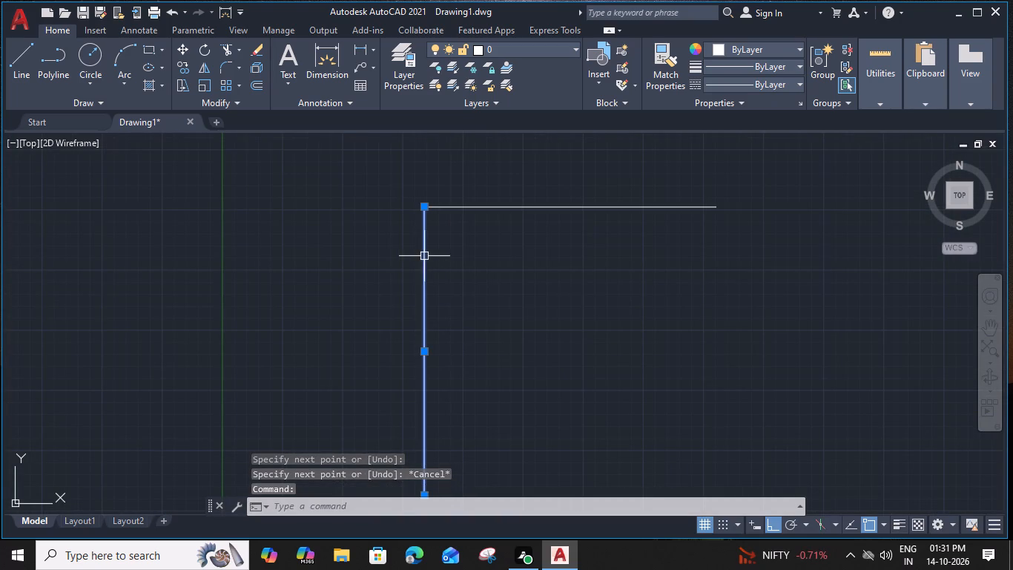
{"action": "key", "text": "o"}
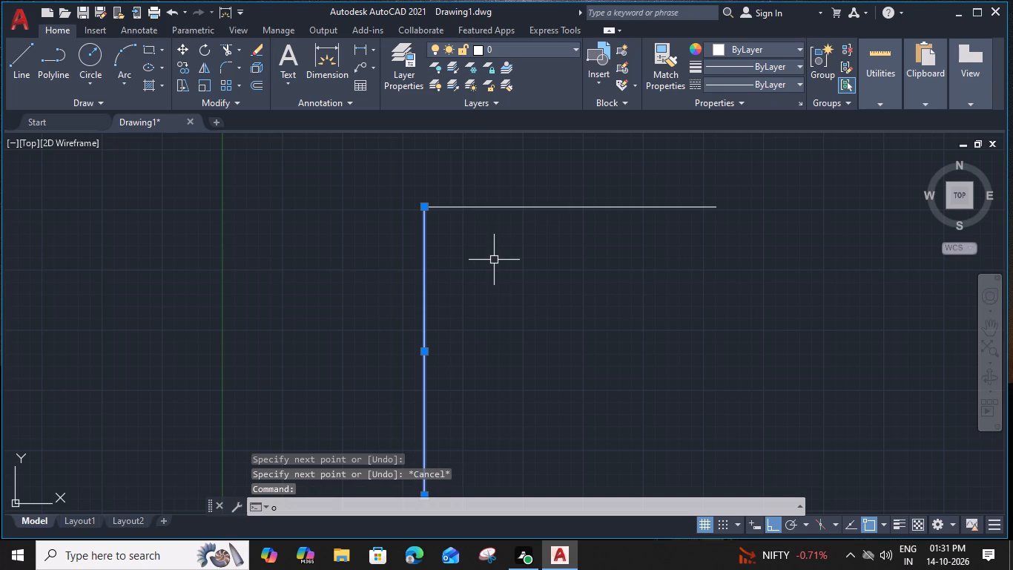
{"action": "key", "text": "space"}
{"action": "type", "text": "9\""}
{"action": "key", "text": "Return"}
{"action": "left_click", "coordinate": [529, 261]}
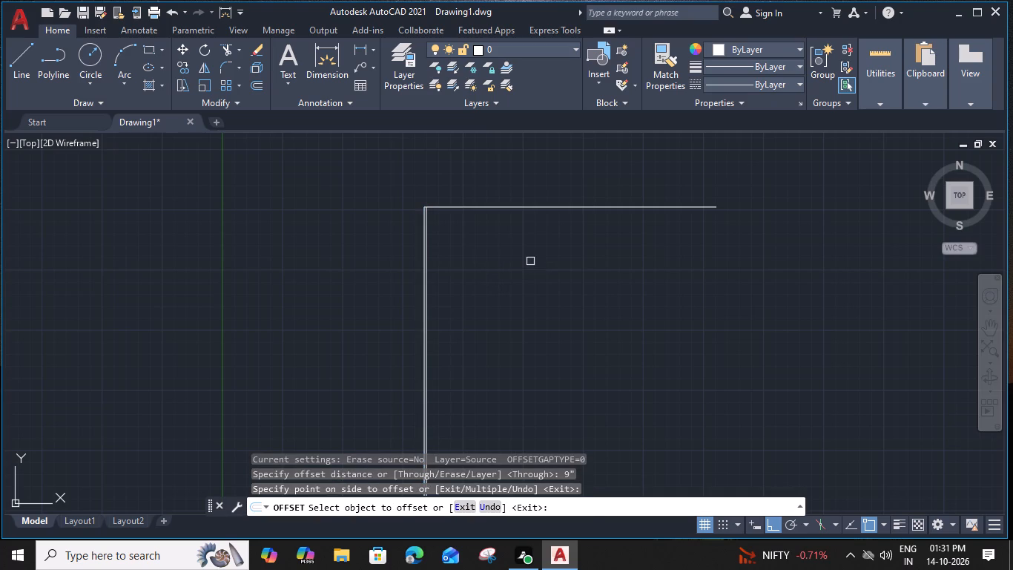
{"action": "scroll", "coordinate": [390, 197], "scroll_direction": "up", "scroll_amount": 2}
{"action": "left_click", "coordinate": [535, 222]}
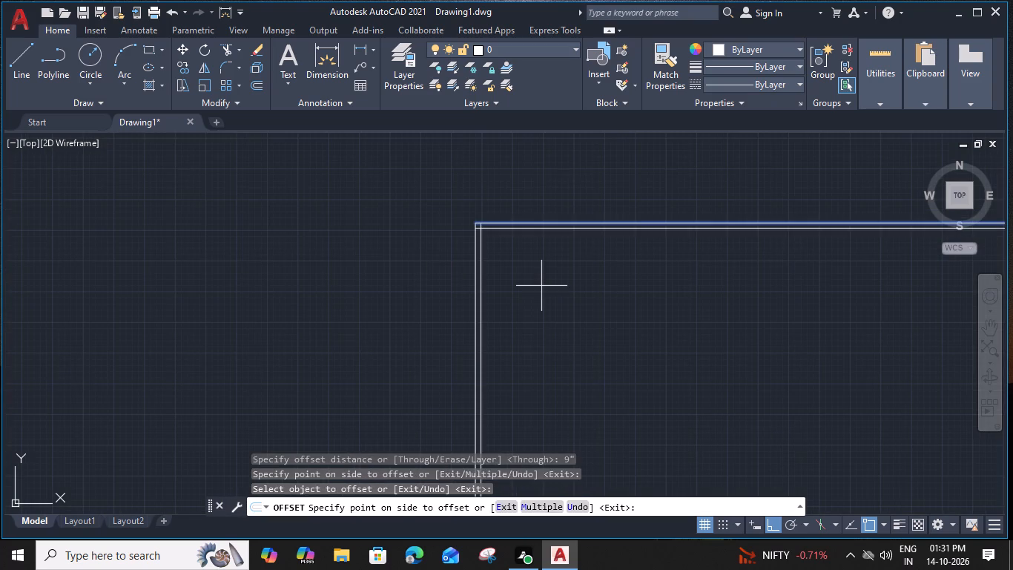
{"action": "left_click", "coordinate": [541, 286]}
{"action": "key", "text": "Escape"}
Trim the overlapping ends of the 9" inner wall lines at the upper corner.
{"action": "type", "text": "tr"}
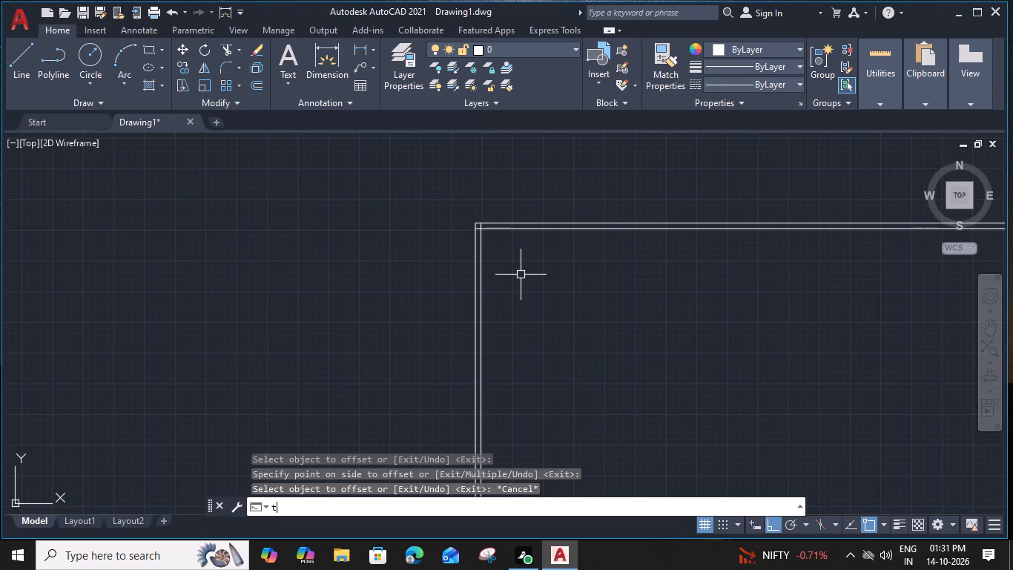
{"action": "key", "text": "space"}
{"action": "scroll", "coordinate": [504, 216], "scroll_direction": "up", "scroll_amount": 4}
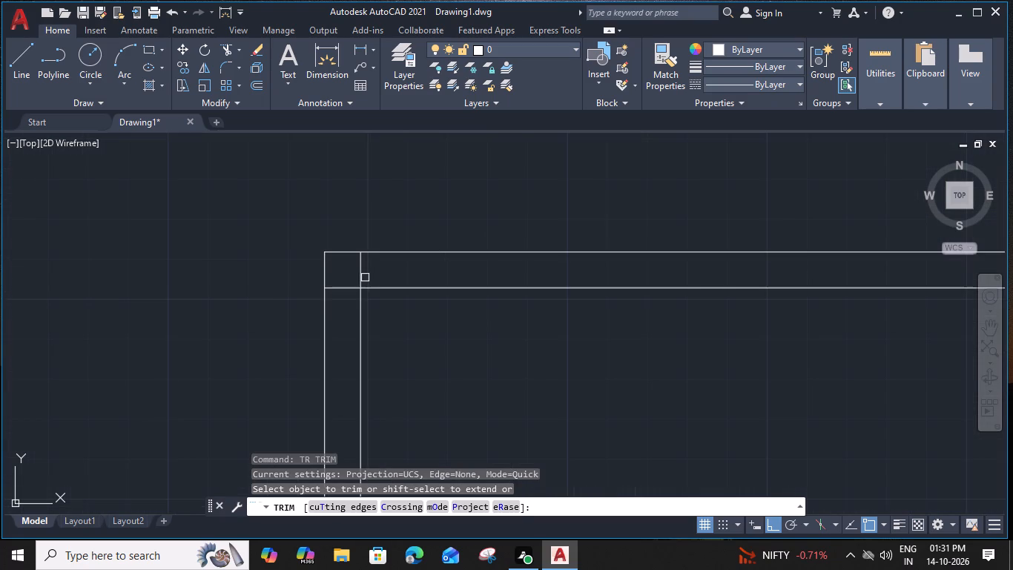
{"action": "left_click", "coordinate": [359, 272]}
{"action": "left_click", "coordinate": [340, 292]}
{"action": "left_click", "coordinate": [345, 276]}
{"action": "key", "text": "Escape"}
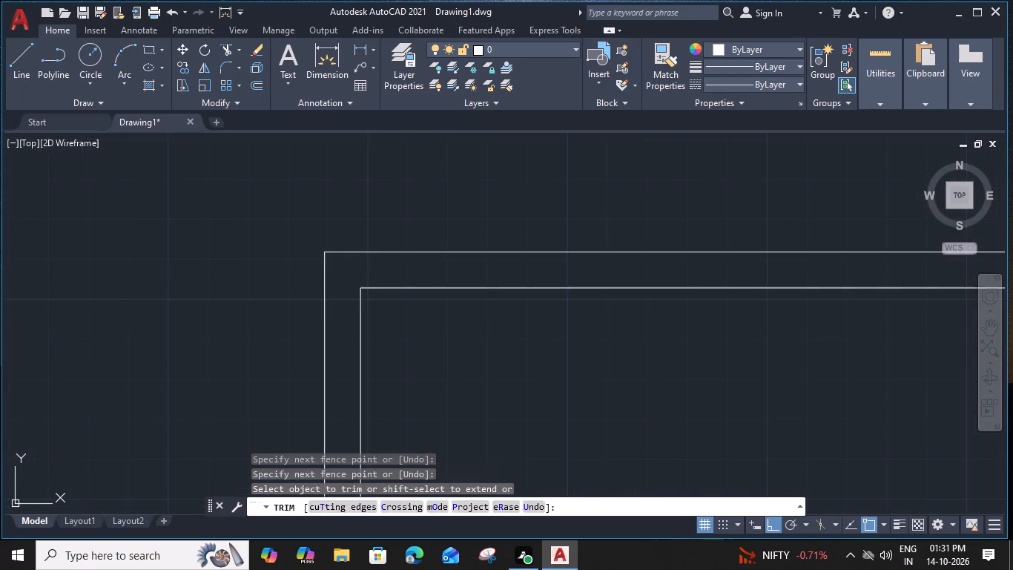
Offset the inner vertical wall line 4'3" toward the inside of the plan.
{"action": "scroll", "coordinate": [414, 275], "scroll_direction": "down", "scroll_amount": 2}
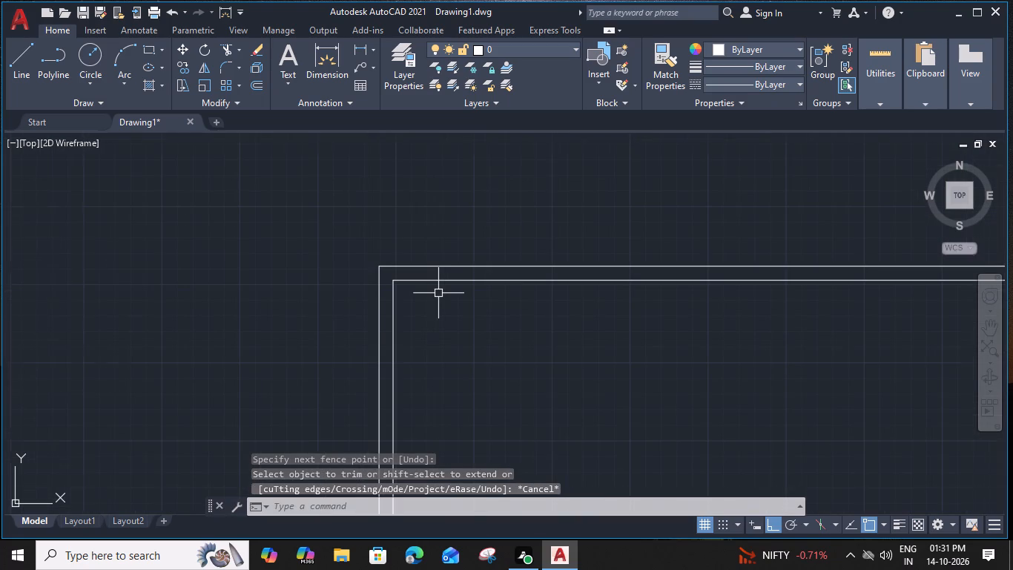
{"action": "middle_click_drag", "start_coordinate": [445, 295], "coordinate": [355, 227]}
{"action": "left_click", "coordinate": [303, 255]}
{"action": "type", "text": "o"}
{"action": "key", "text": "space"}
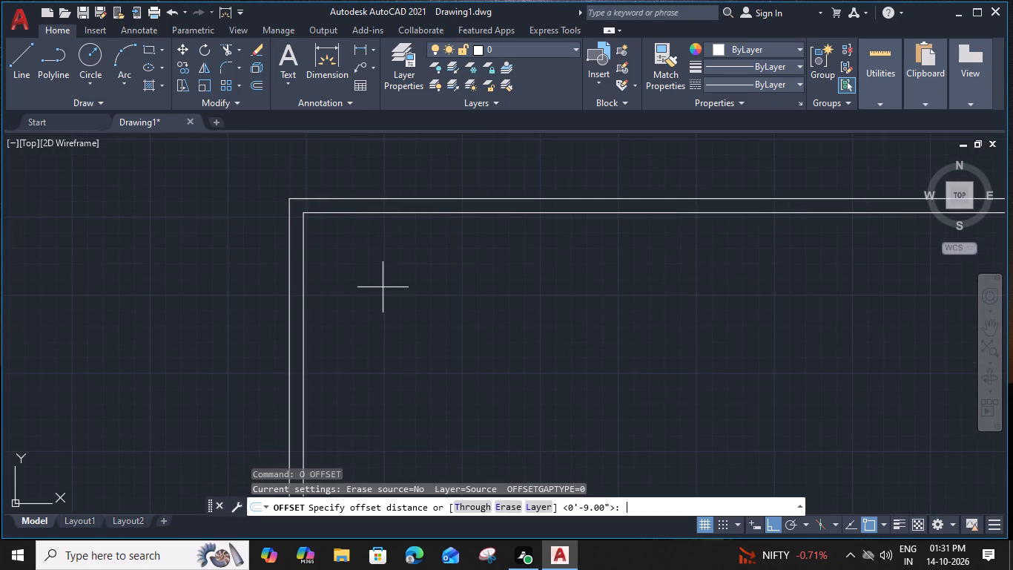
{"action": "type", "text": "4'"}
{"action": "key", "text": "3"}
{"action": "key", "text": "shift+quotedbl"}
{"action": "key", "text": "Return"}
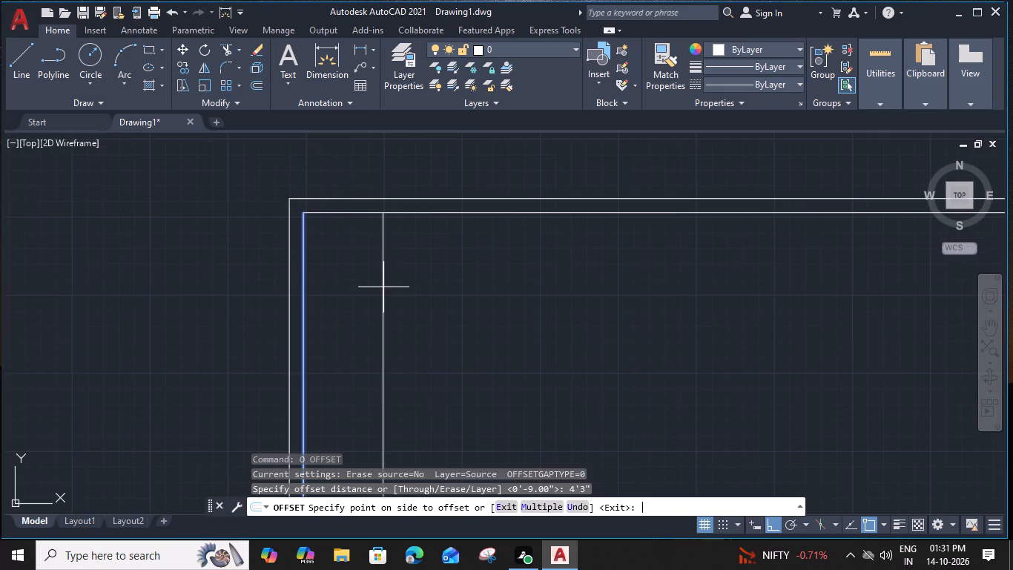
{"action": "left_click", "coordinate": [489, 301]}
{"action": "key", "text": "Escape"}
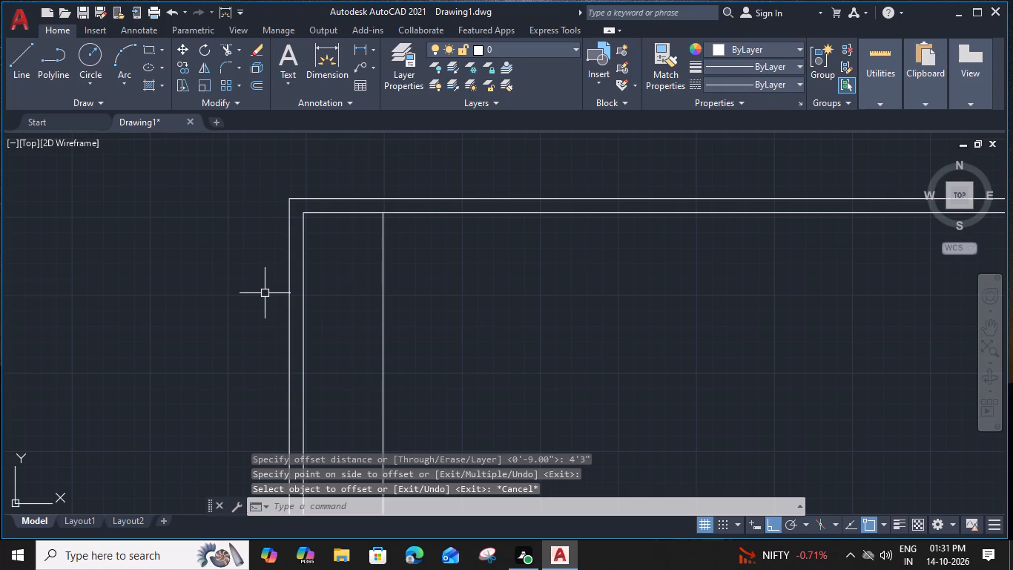
Erase the 4'3" offset line and both 9" inner wall lines, keeping only the two outer lines.
{"action": "left_click", "coordinate": [383, 305]}
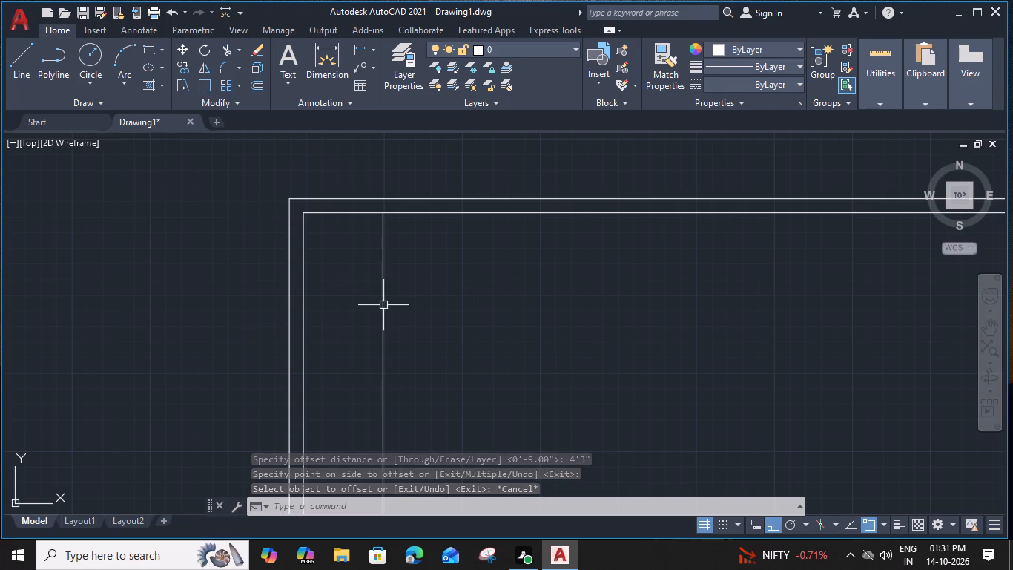
{"action": "key", "text": "Delete"}
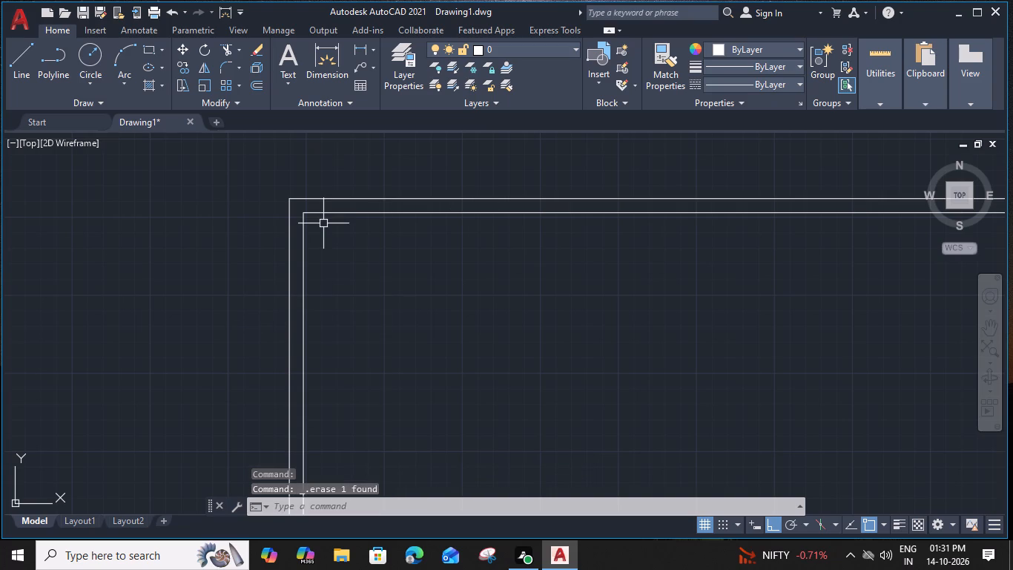
{"action": "left_click", "coordinate": [323, 209]}
{"action": "left_click", "coordinate": [295, 258]}
{"action": "key", "text": "Delete"}
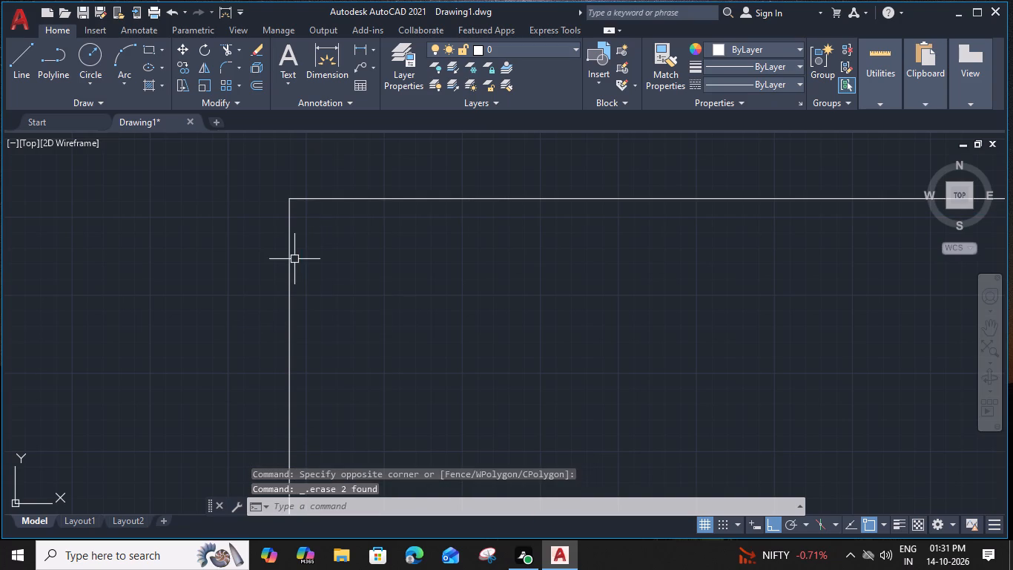
Offset the outer horizontal and vertical lines 6" toward the inside of the corner.
{"action": "left_click", "coordinate": [325, 197]}
{"action": "type", "text": "o"}
{"action": "key", "text": "space"}
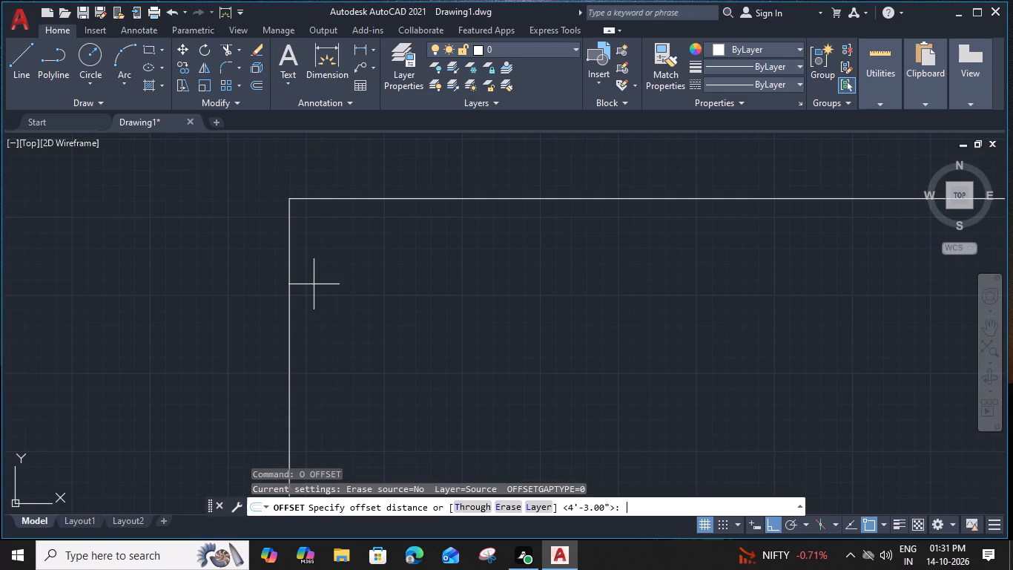
{"action": "type", "text": "6\""}
{"action": "key", "text": "Return"}
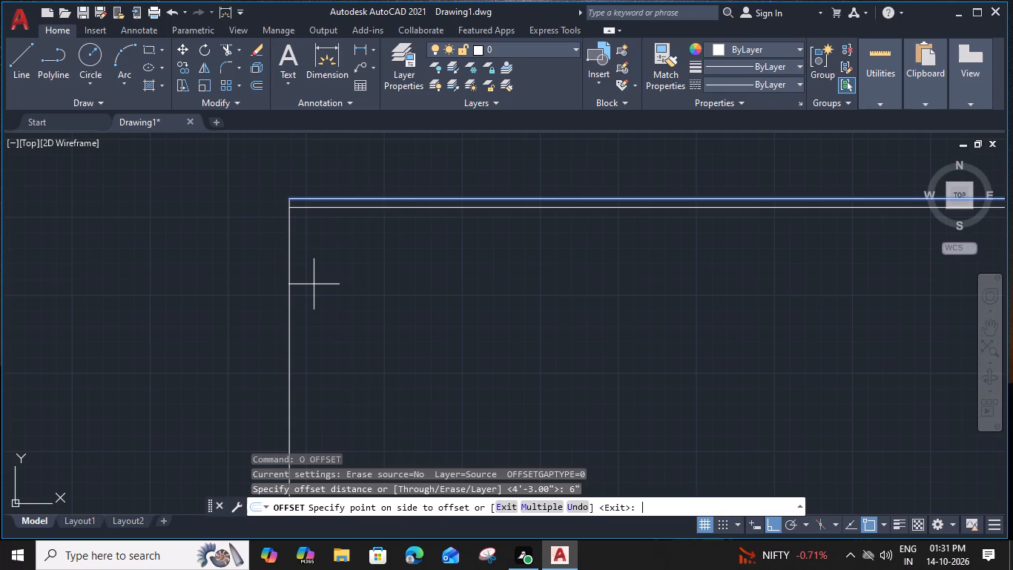
{"action": "left_click", "coordinate": [350, 301]}
{"action": "left_click", "coordinate": [288, 243]}
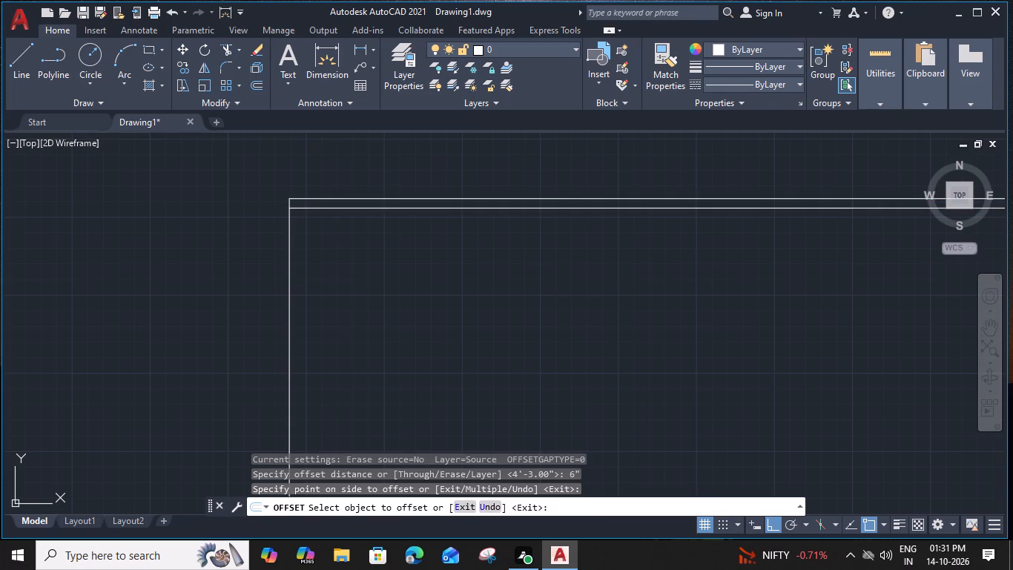
{"action": "left_click", "coordinate": [361, 269]}
{"action": "key", "text": "Escape"}
Trim the overlapping ends of the 6" inner lines to form a clean corner.
{"action": "scroll", "coordinate": [305, 193], "scroll_direction": "up", "scroll_amount": 3}
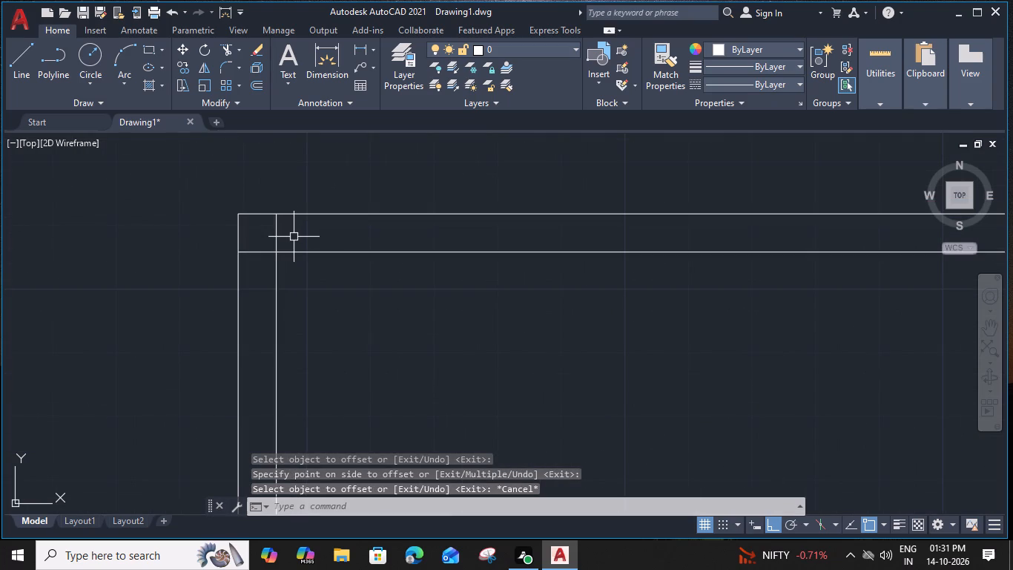
{"action": "type", "text": "tr"}
{"action": "key", "text": "space"}
{"action": "left_click", "coordinate": [276, 228]}
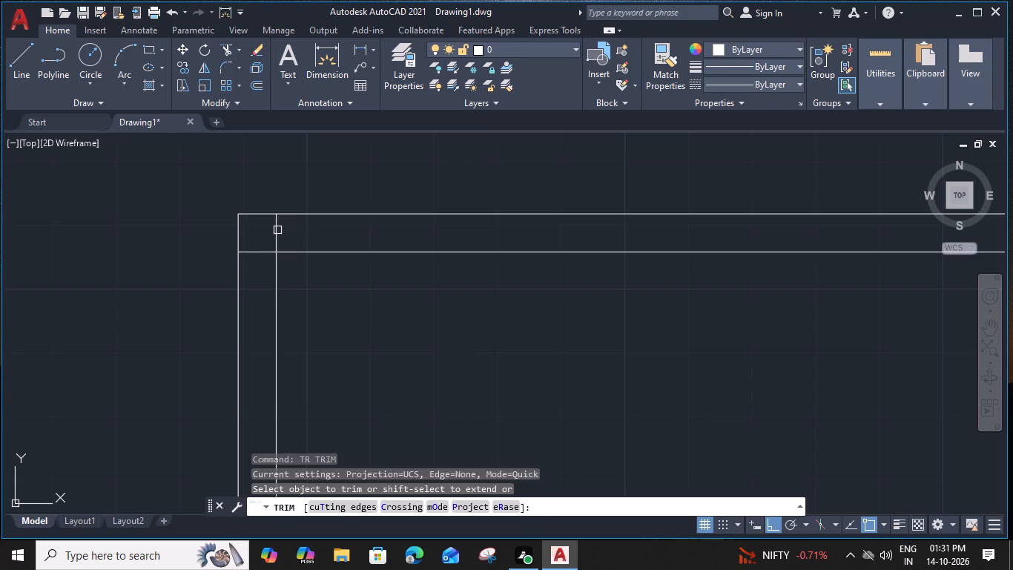
{"action": "left_click", "coordinate": [251, 251]}
{"action": "key", "text": "Escape"}
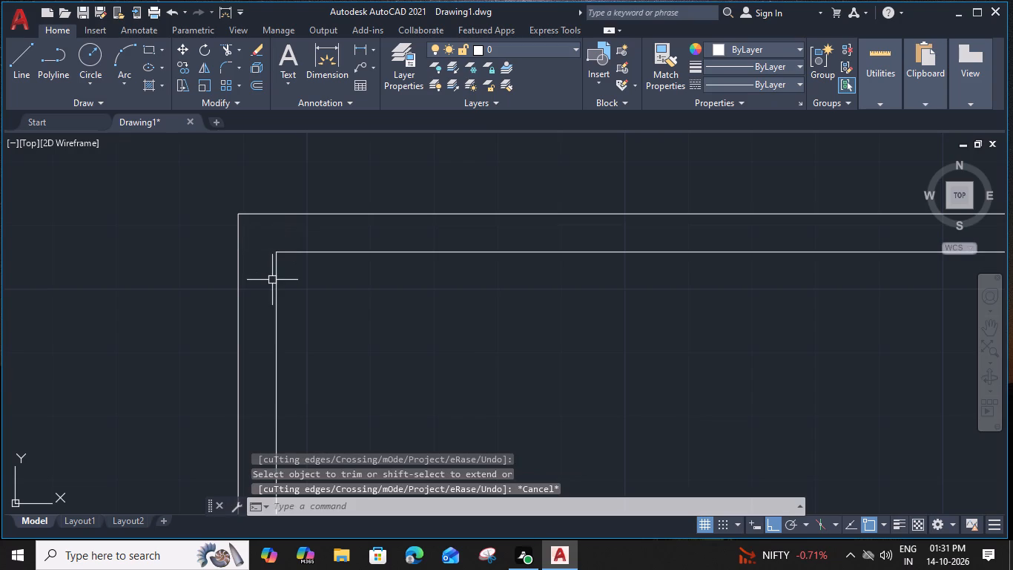
Offset the inner vertical line of the 6" wall 4'3" toward the inside of the plan.
{"action": "left_click", "coordinate": [276, 280]}
{"action": "type", "text": "o"}
{"action": "key", "text": "space"}
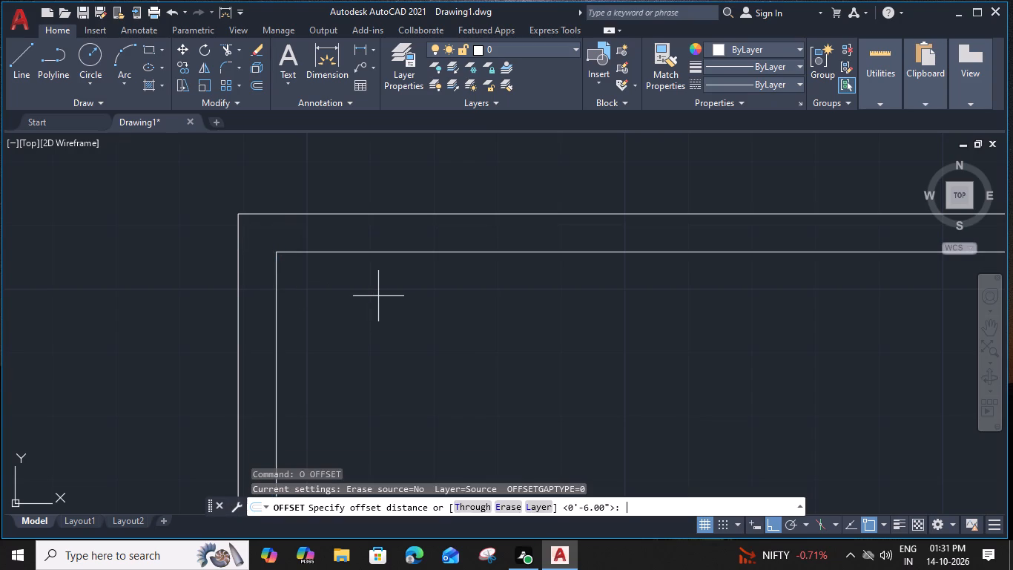
{"action": "type", "text": "4'3"}
{"action": "key", "text": "shift+quotedbl"}
{"action": "key", "text": "Return"}
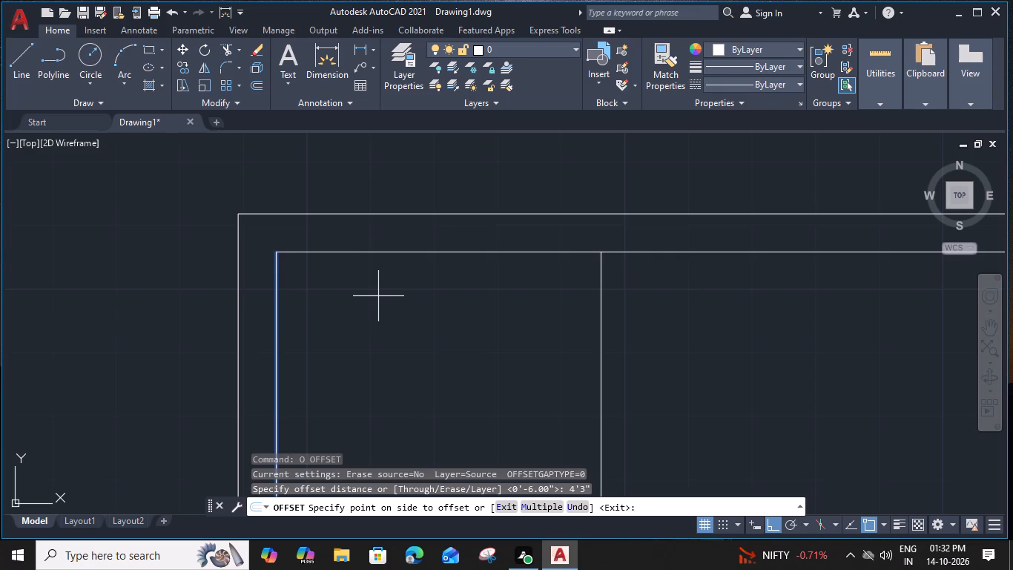
{"action": "left_click", "coordinate": [526, 295]}
{"action": "scroll", "coordinate": [527, 301], "scroll_direction": "down", "scroll_amount": 1}
{"action": "middle_click_drag", "start_coordinate": [527, 292], "coordinate": [335, 217]}
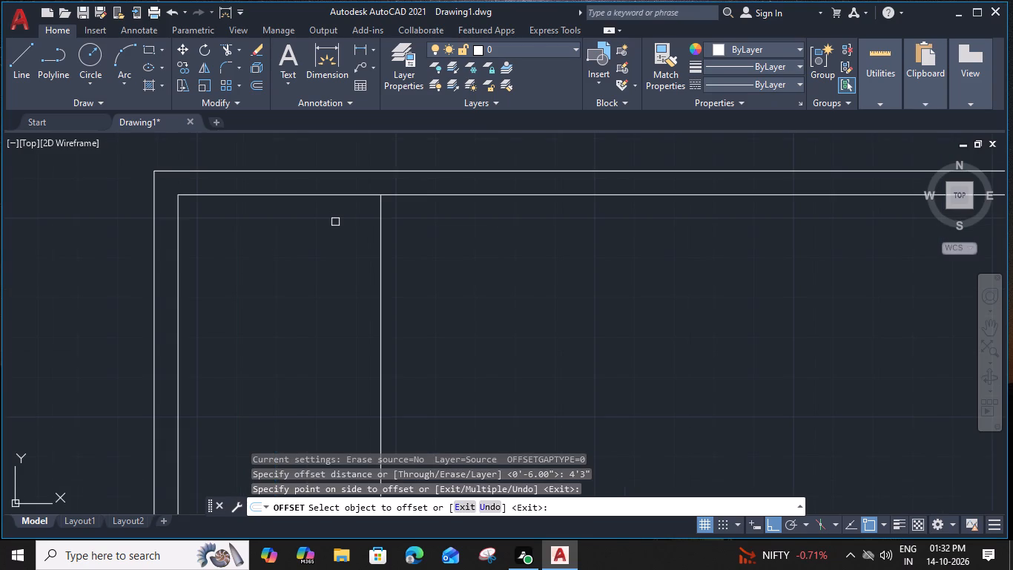
{"action": "key", "text": "Escape"}
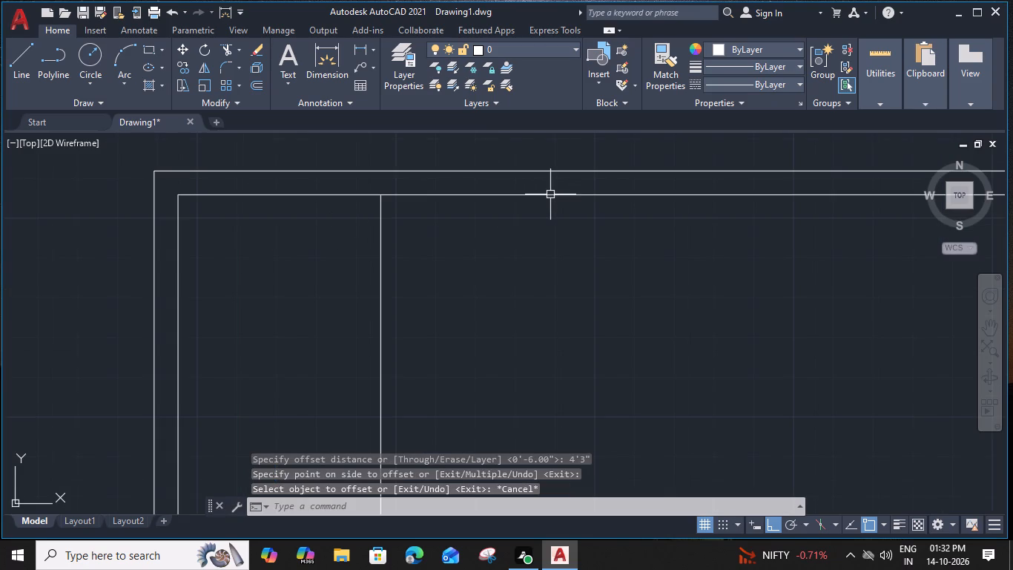
Offset the inner horizontal line of the 6" wall 7' downward into the plan.
{"action": "left_click", "coordinate": [551, 194]}
{"action": "key", "text": "o"}
{"action": "key", "text": "space"}
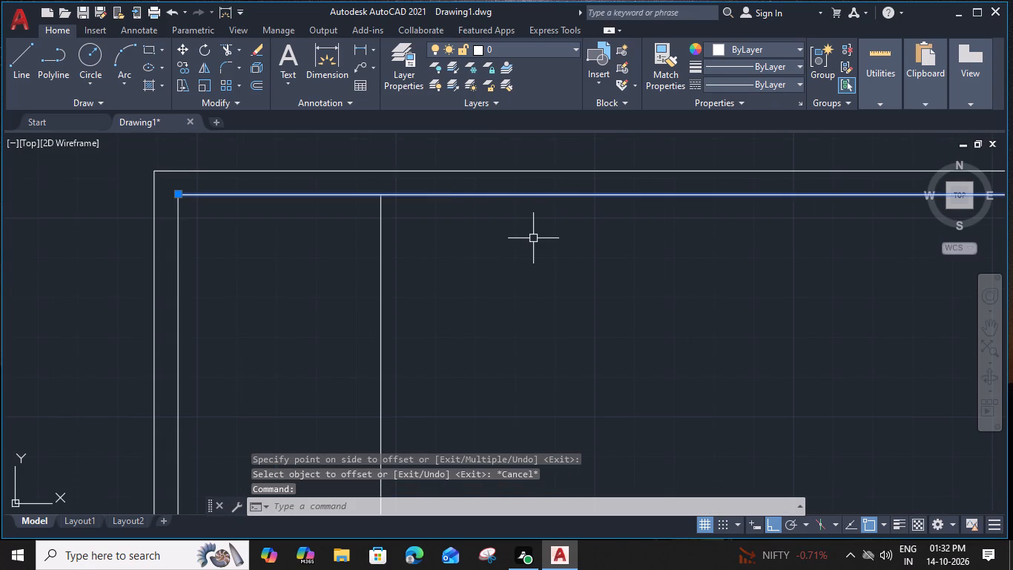
{"action": "key", "text": "7"}
{"action": "type", "text": "'"}
{"action": "key", "text": "space"}
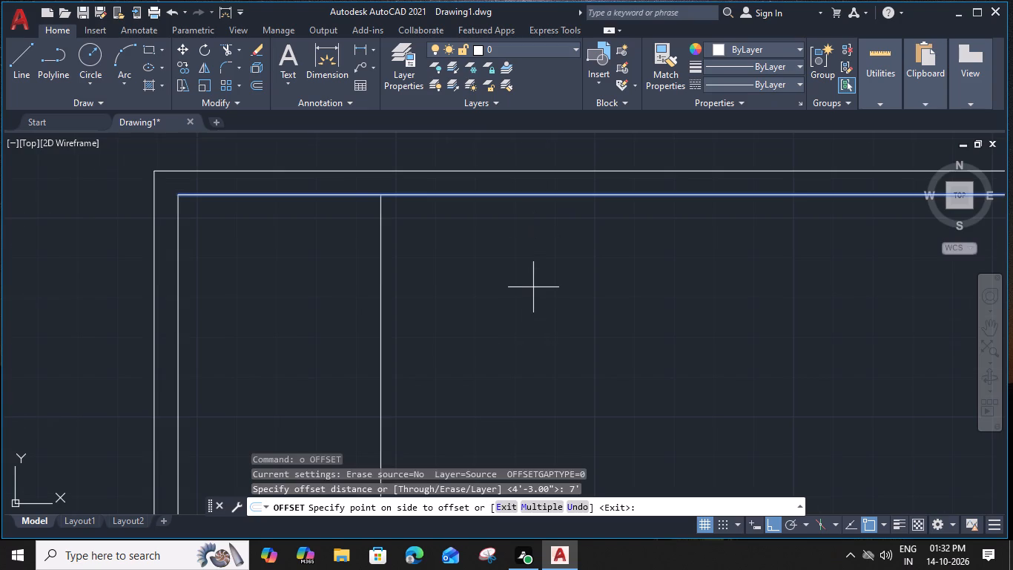
{"action": "scroll", "coordinate": [533, 287], "scroll_direction": "down", "scroll_amount": 2}
{"action": "middle_click_drag", "start_coordinate": [535, 285], "coordinate": [476, 175]}
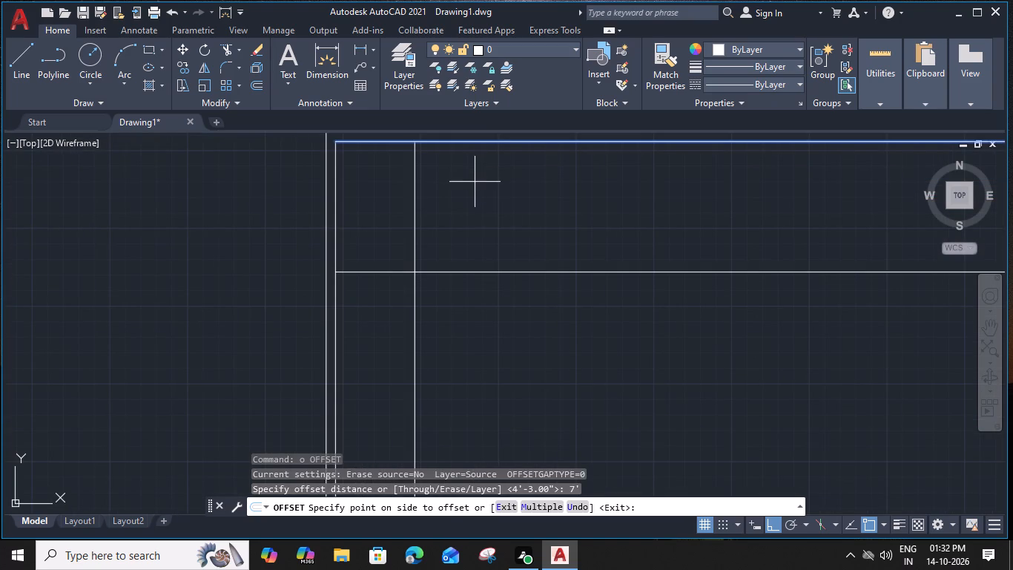
{"action": "left_click", "coordinate": [487, 222]}
{"action": "key", "text": "Escape"}
Trim the 4'3" and 7' offset lines beyond their intersection to form a corner.
{"action": "type", "text": "tr"}
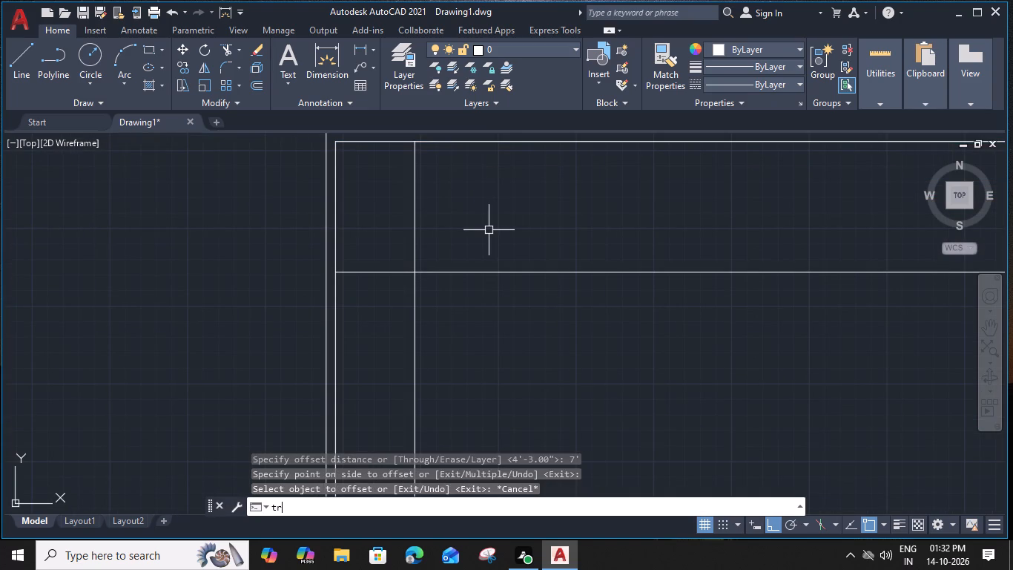
{"action": "key", "text": "space"}
{"action": "left_click", "coordinate": [417, 241]}
{"action": "left_click", "coordinate": [394, 269]}
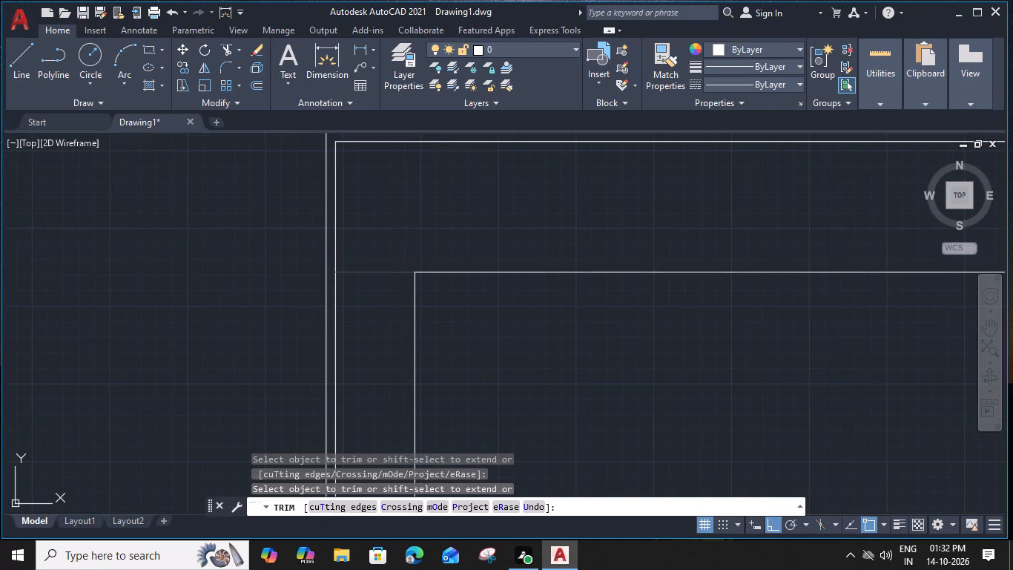
{"action": "key", "text": "Escape"}
Offset the new corner's horizontal and vertical lines 9" inward to form double wall lines.
{"action": "left_click", "coordinate": [463, 272]}
{"action": "key", "text": "i"}
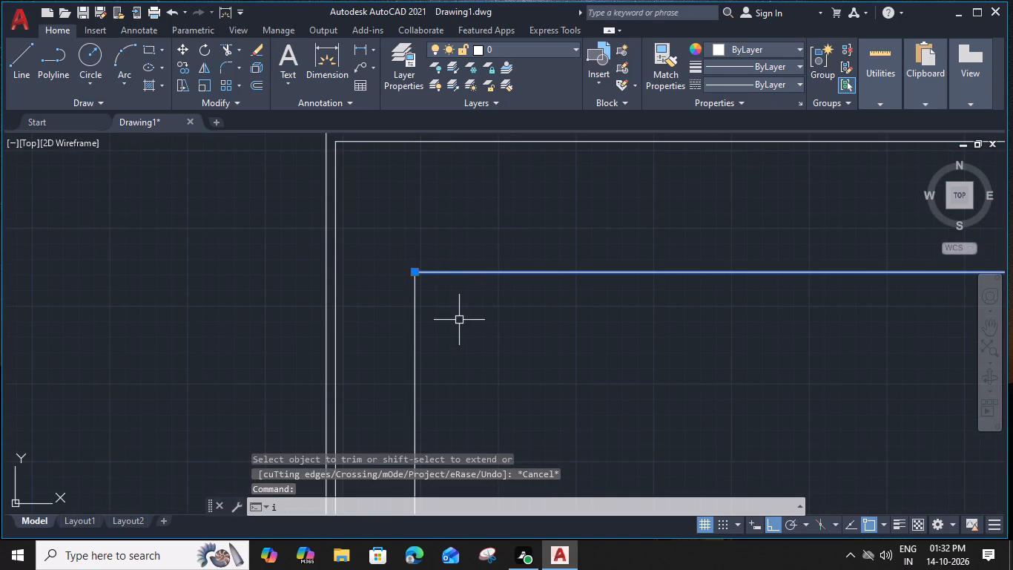
{"action": "key", "text": "BackSpace"}
{"action": "type", "text": "o"}
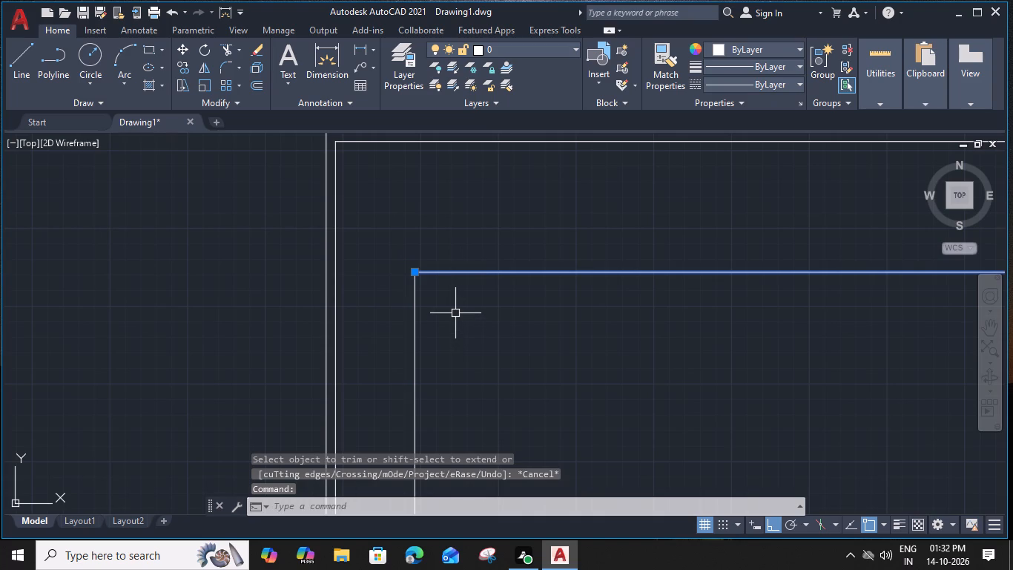
{"action": "key", "text": "space"}
{"action": "type", "text": "9\""}
{"action": "key", "text": "Return"}
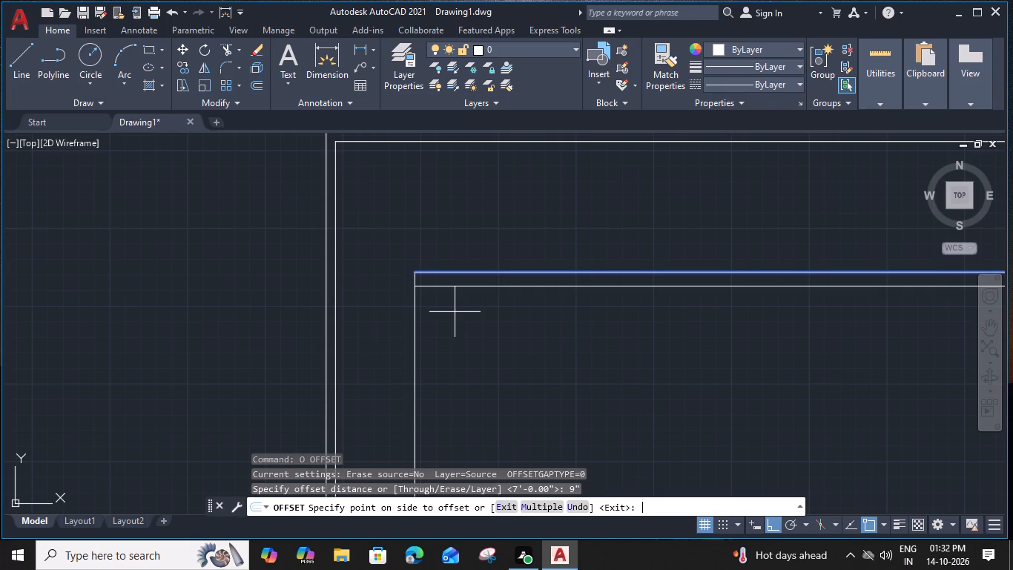
{"action": "left_click", "coordinate": [476, 350]}
{"action": "left_click", "coordinate": [414, 308]}
{"action": "left_click", "coordinate": [518, 317]}
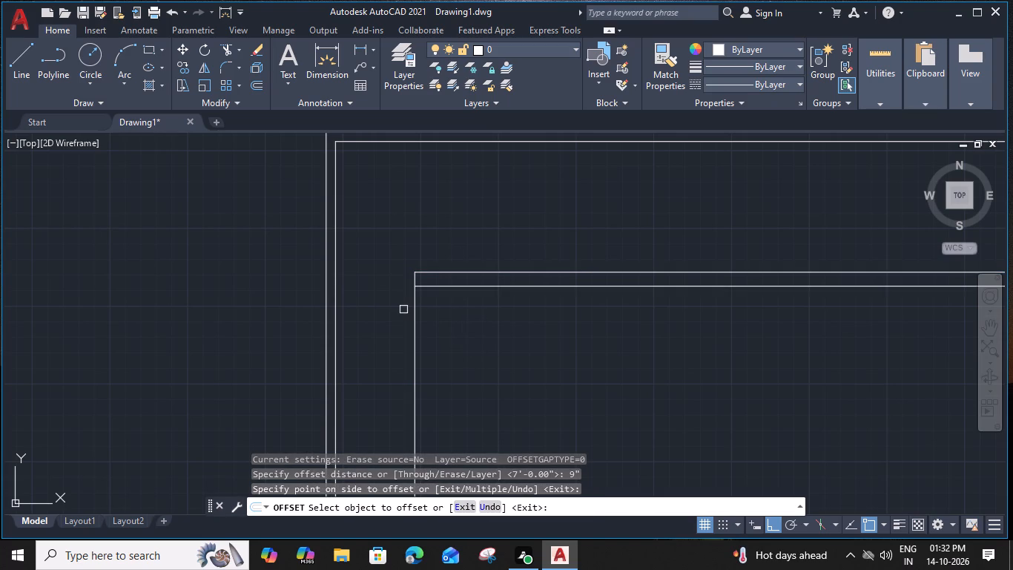
{"action": "key", "text": "Escape"}
Trim the overlapping ends of the 9" offset lines at the inner wall's corner.
{"action": "type", "text": "tr"}
{"action": "key", "text": "space"}
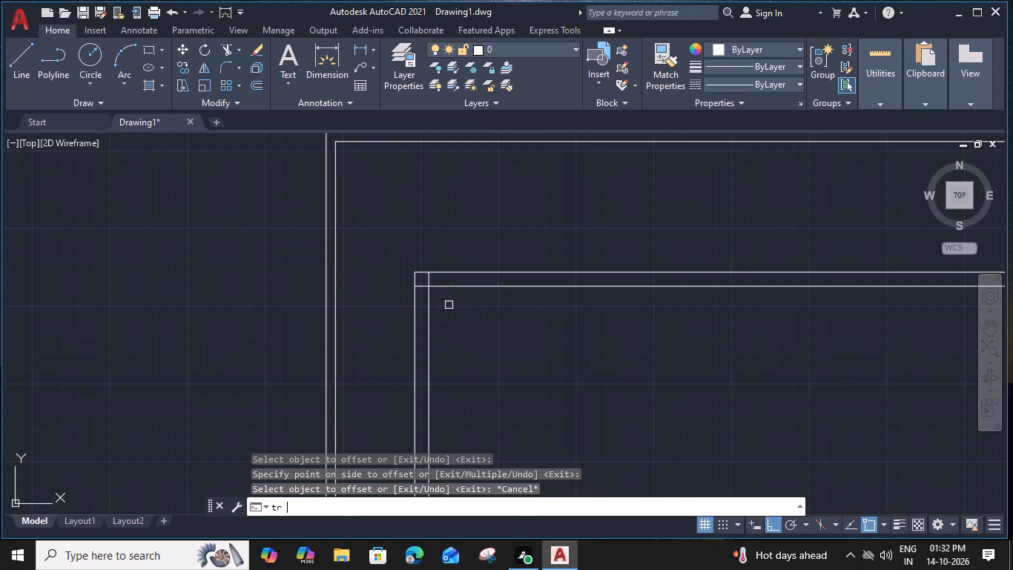
{"action": "scroll", "coordinate": [424, 273], "scroll_direction": "up", "scroll_amount": 1}
{"action": "left_click", "coordinate": [429, 285]}
{"action": "left_click", "coordinate": [425, 292]}
{"action": "key", "text": "Escape"}
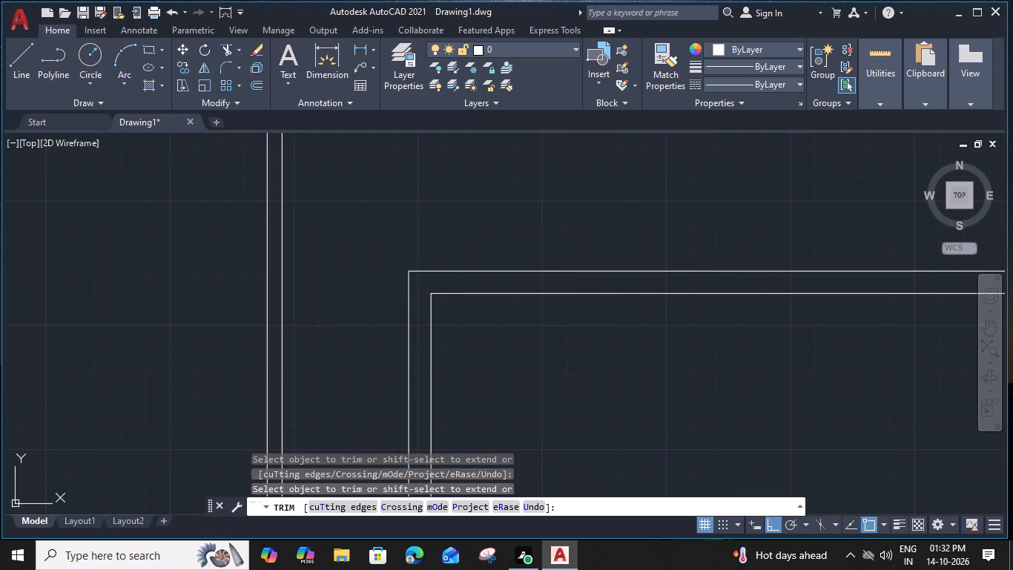
Offset the inner vertical line of the 9" wall 8' to the right, into the building.
{"action": "middle_click_drag", "start_coordinate": [452, 343], "coordinate": [343, 249]}
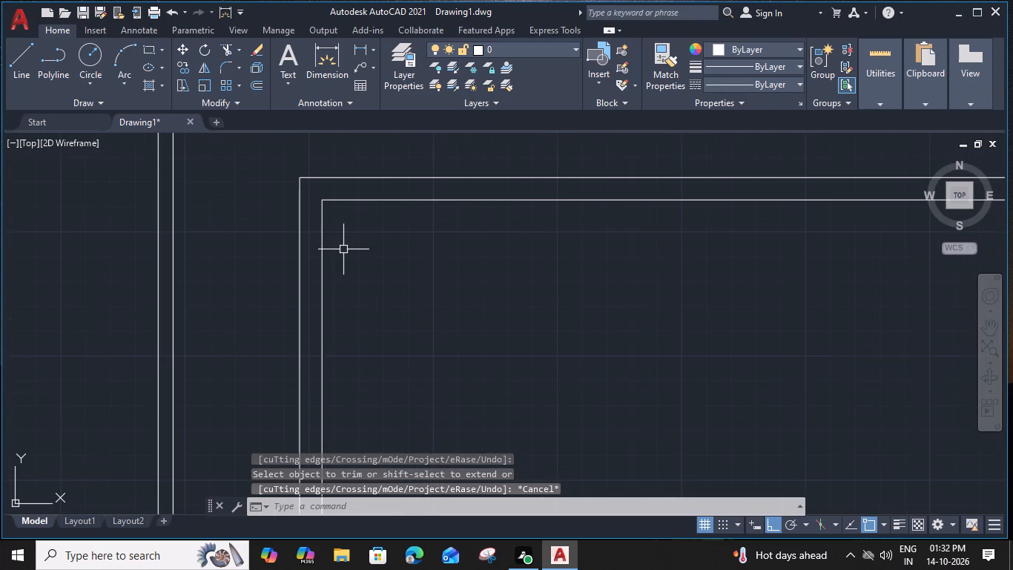
{"action": "left_click", "coordinate": [324, 237]}
{"action": "type", "text": "o"}
{"action": "key", "text": "space"}
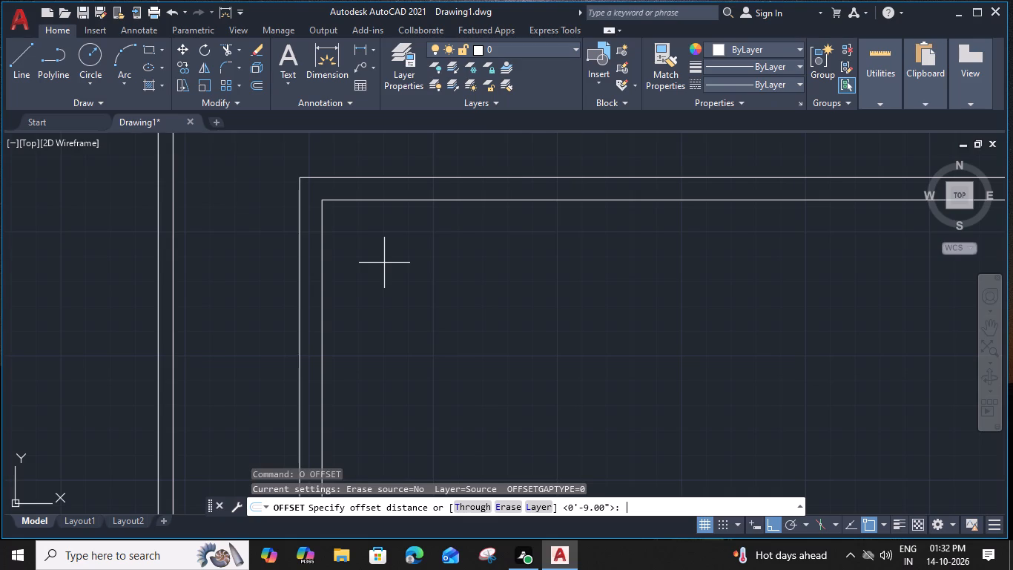
{"action": "key", "text": "8"}
{"action": "type", "text": "'"}
{"action": "key", "text": "space"}
{"action": "left_click", "coordinate": [453, 269]}
{"action": "scroll", "coordinate": [455, 273], "scroll_direction": "down", "scroll_amount": 1}
{"action": "middle_click_drag", "start_coordinate": [455, 274], "coordinate": [454, 271]}
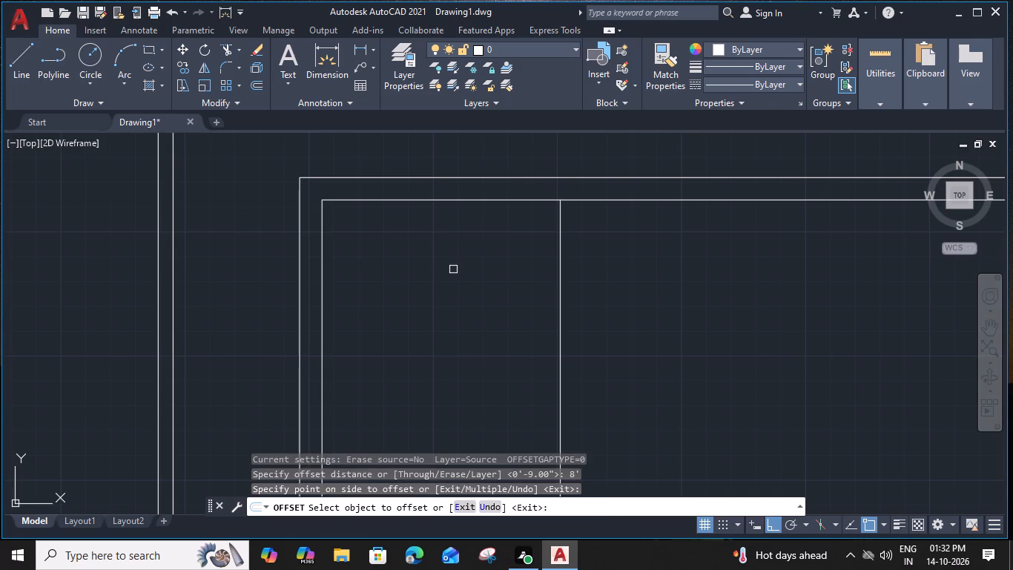
{"action": "middle_click_drag", "start_coordinate": [454, 271], "coordinate": [237, 198]}
{"action": "key", "text": "super+F1"}
{"action": "key", "text": "Escape"}
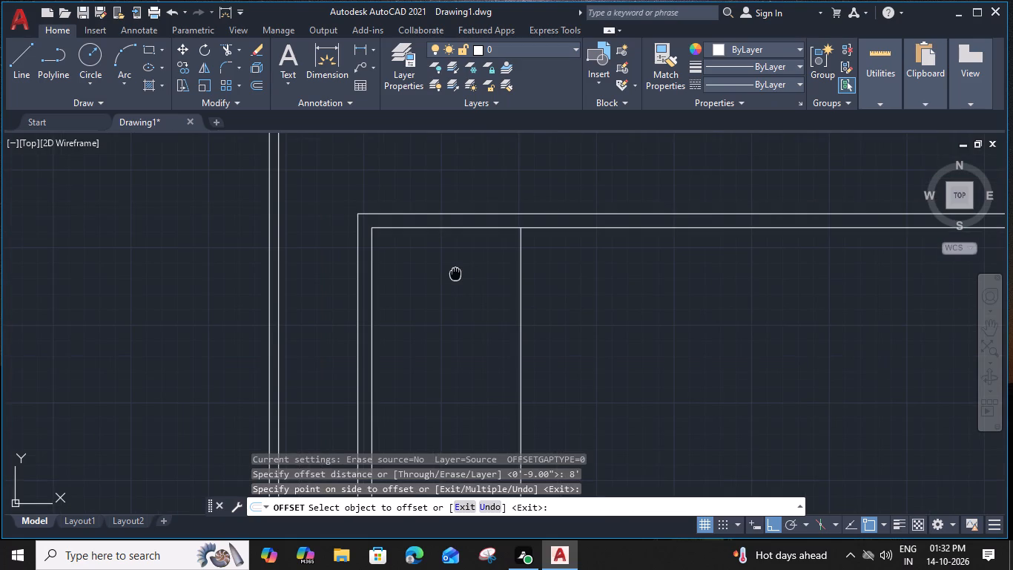
Offset the new vertical line 6" further right to form the first partition wall.
{"action": "left_click", "coordinate": [296, 183]}
{"action": "left_click", "coordinate": [336, 272]}
{"action": "left_click", "coordinate": [296, 226]}
{"action": "left_click", "coordinate": [279, 318]}
{"action": "left_click", "coordinate": [305, 279]}
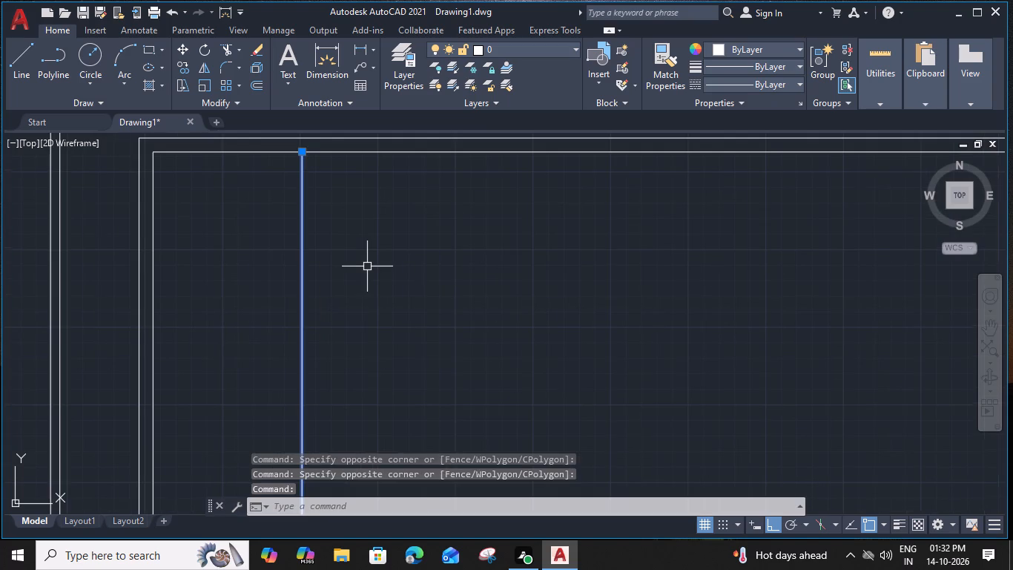
{"action": "type", "text": "o"}
{"action": "key", "text": "space"}
{"action": "key", "text": "6"}
{"action": "key", "text": "shift+quotedbl"}
{"action": "key", "text": "Return"}
{"action": "left_click", "coordinate": [392, 275]}
{"action": "key", "text": "Escape"}
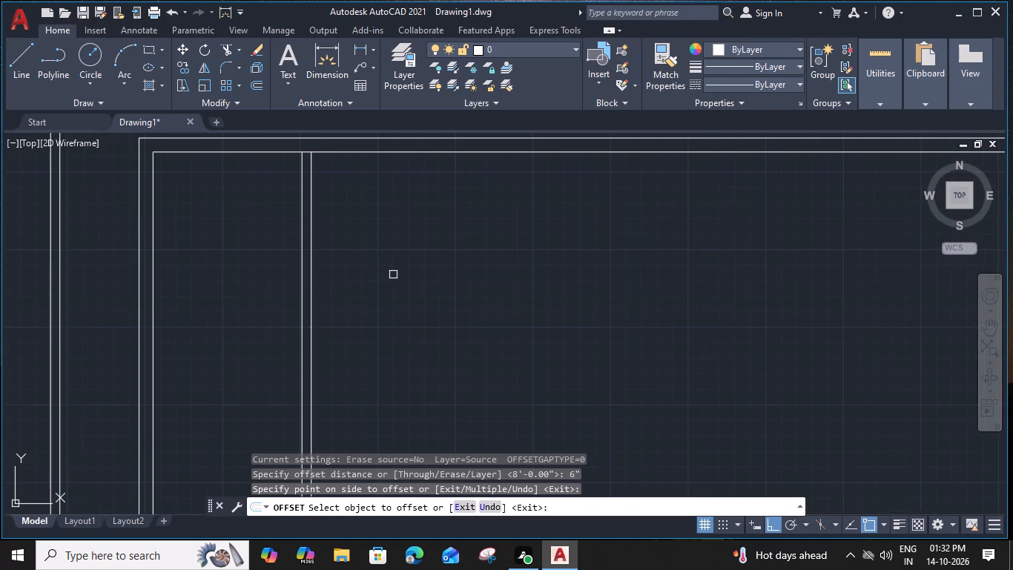
Offset the right line of the first partition wall 5'6" to the right.
{"action": "left_click", "coordinate": [310, 185]}
{"action": "type", "text": "o"}
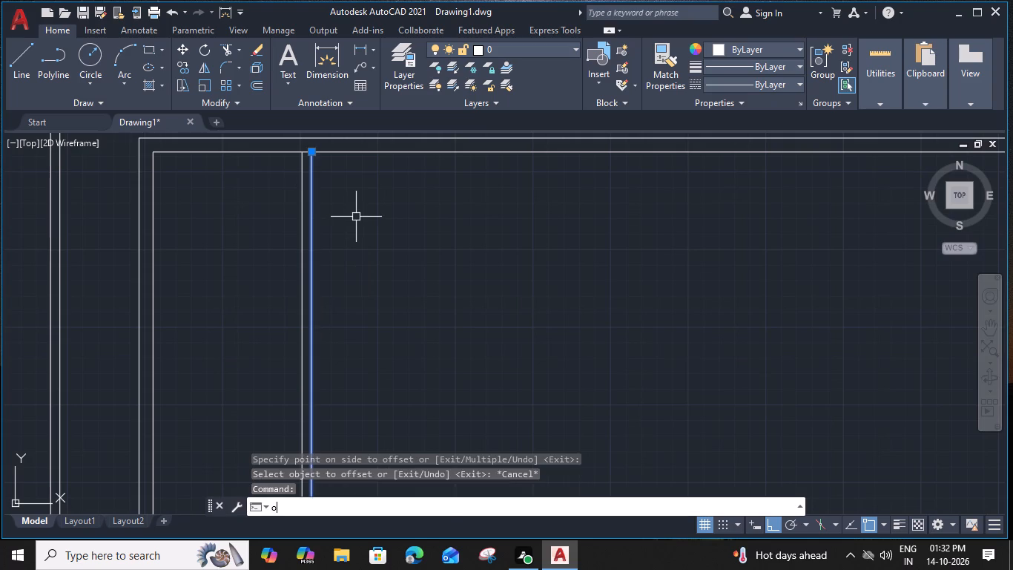
{"action": "key", "text": "space"}
{"action": "type", "text": "5'6\""}
{"action": "key", "text": "Return"}
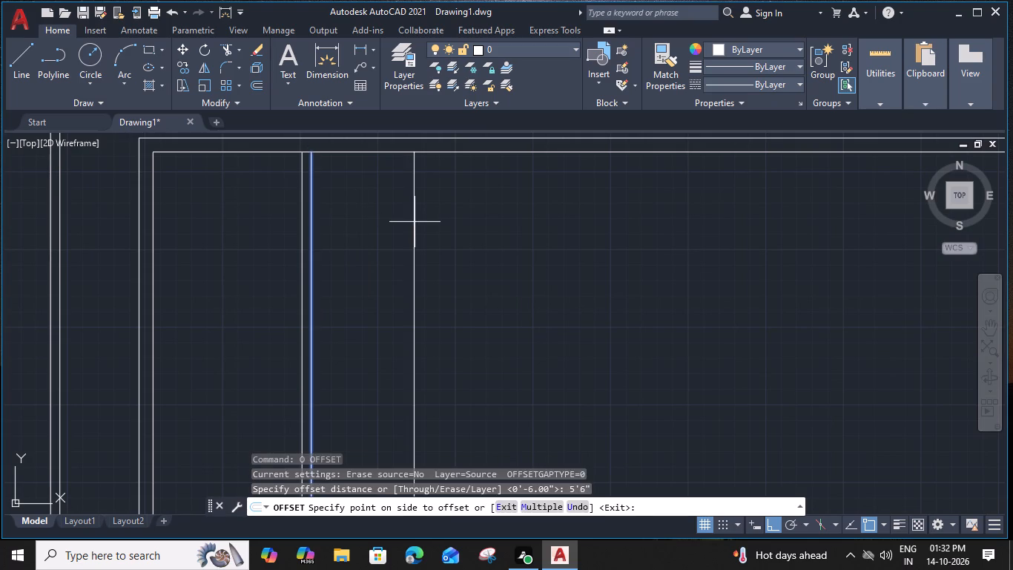
{"action": "left_click", "coordinate": [415, 222]}
{"action": "key", "text": "Escape"}
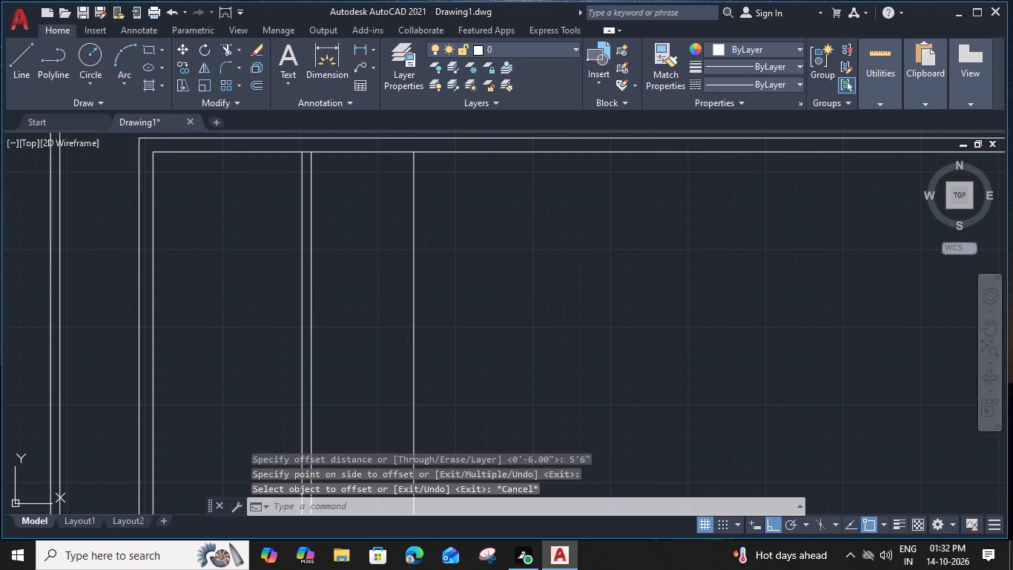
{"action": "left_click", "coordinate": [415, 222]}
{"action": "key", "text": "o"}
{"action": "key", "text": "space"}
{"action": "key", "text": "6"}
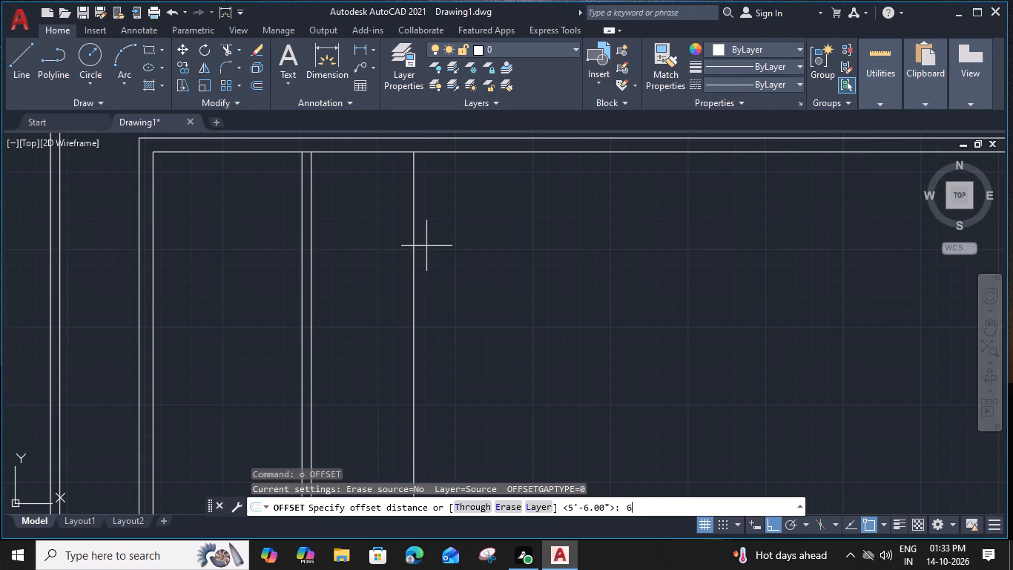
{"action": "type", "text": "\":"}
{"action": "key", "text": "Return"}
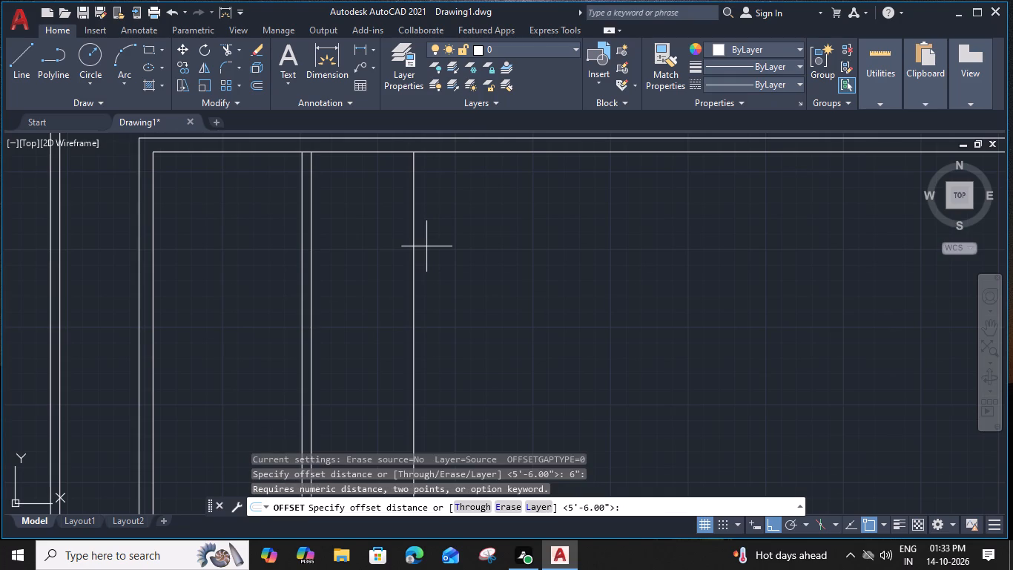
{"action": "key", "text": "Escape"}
Offset the 5'6" offset line 6" to the right to form the second partition wall.
{"action": "left_click", "coordinate": [418, 212]}
{"action": "left_click", "coordinate": [367, 319]}
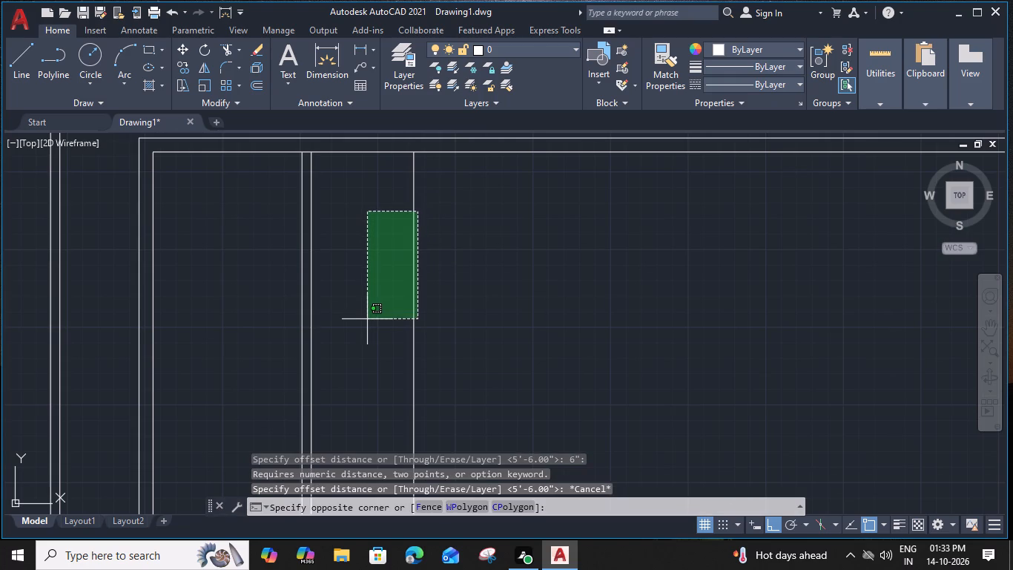
{"action": "key", "text": "o"}
{"action": "key", "text": "space"}
{"action": "type", "text": "6"}
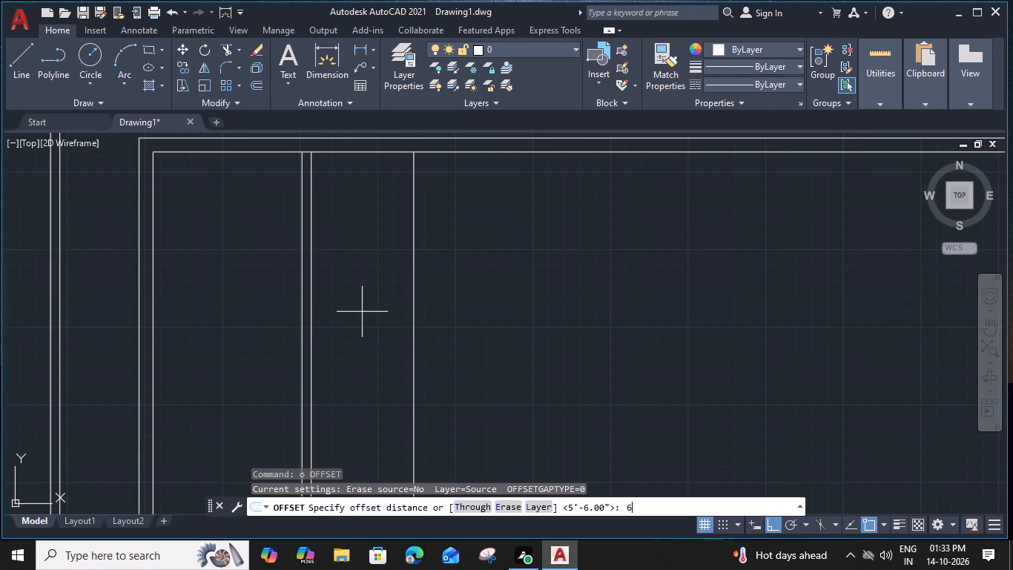
{"action": "key", "text": "shift+quotedbl"}
{"action": "key", "text": "Return"}
{"action": "left_click", "coordinate": [536, 297]}
{"action": "key", "text": "Escape"}
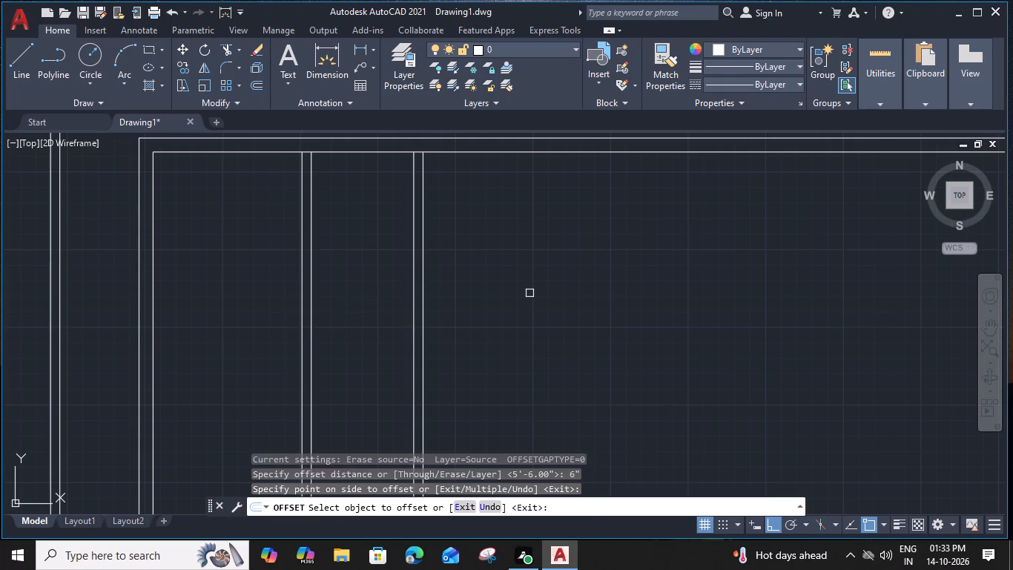
Close the Get Help window covering the drawing.
{"action": "middle_click", "coordinate": [367, 226]}
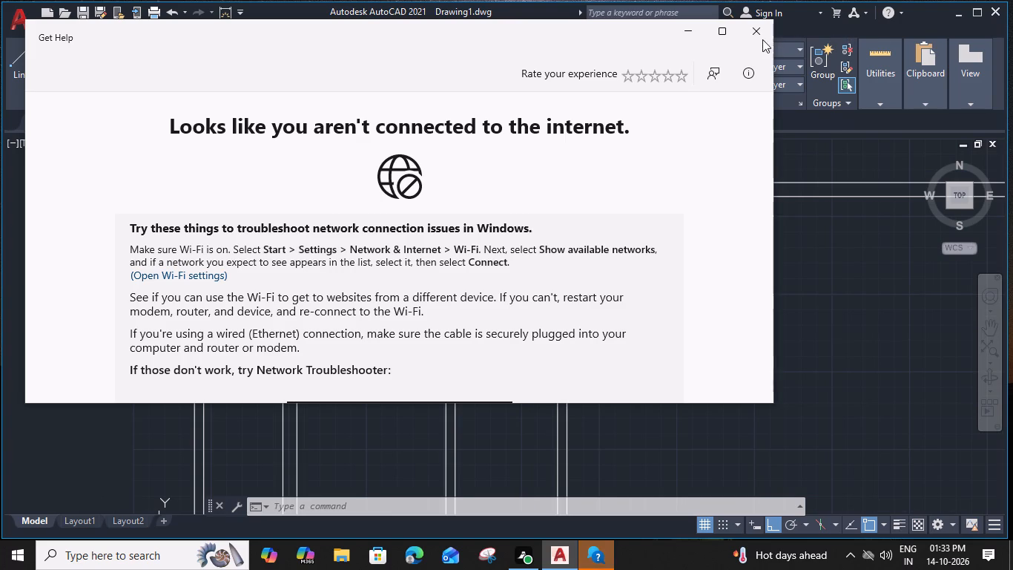
{"action": "left_click", "coordinate": [753, 31]}
Offset the inner horizontal line of the upper 9" wall 9' downward into the building.
{"action": "middle_click_drag", "start_coordinate": [404, 263], "coordinate": [442, 266]}
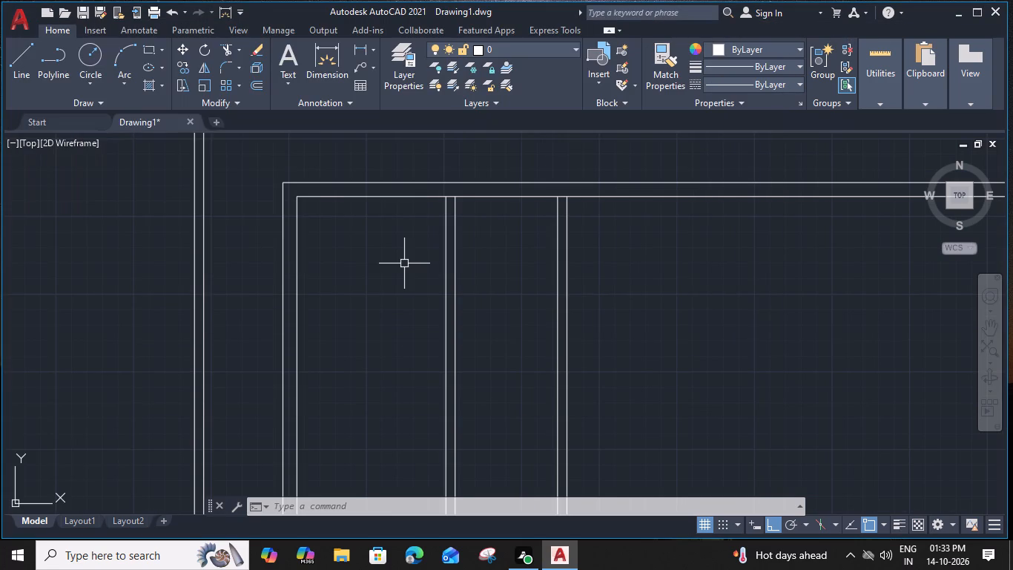
{"action": "left_click", "coordinate": [414, 195]}
{"action": "left_click", "coordinate": [388, 243]}
{"action": "type", "text": "o"}
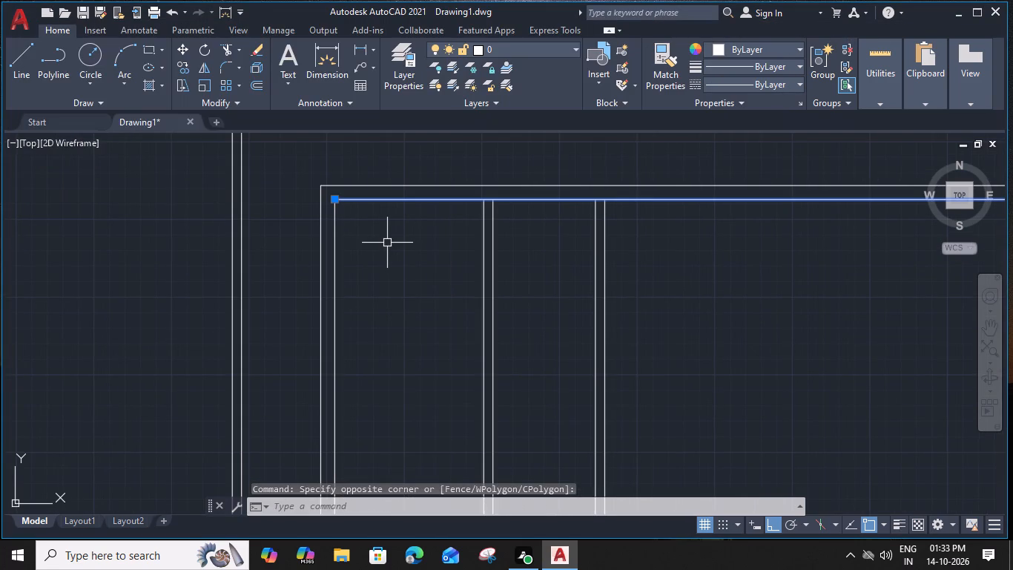
{"action": "key", "text": "space"}
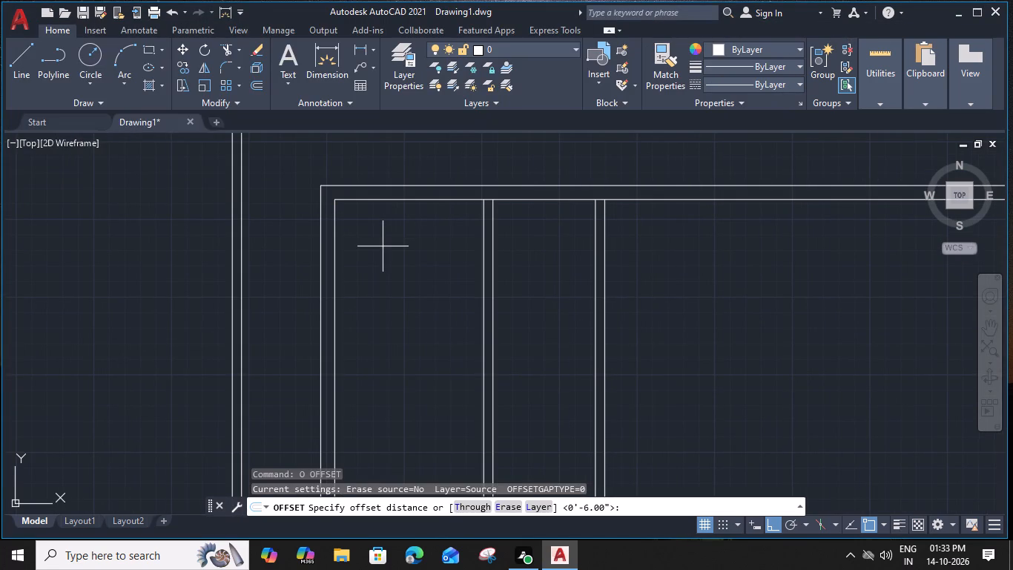
{"action": "type", "text": "9'"}
{"action": "key", "text": "space"}
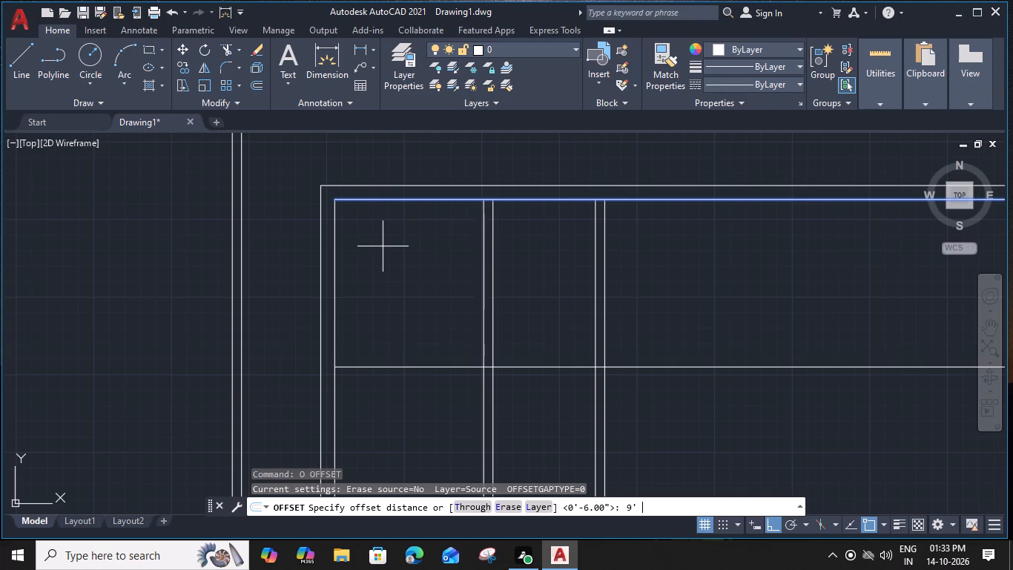
{"action": "left_click", "coordinate": [398, 298]}
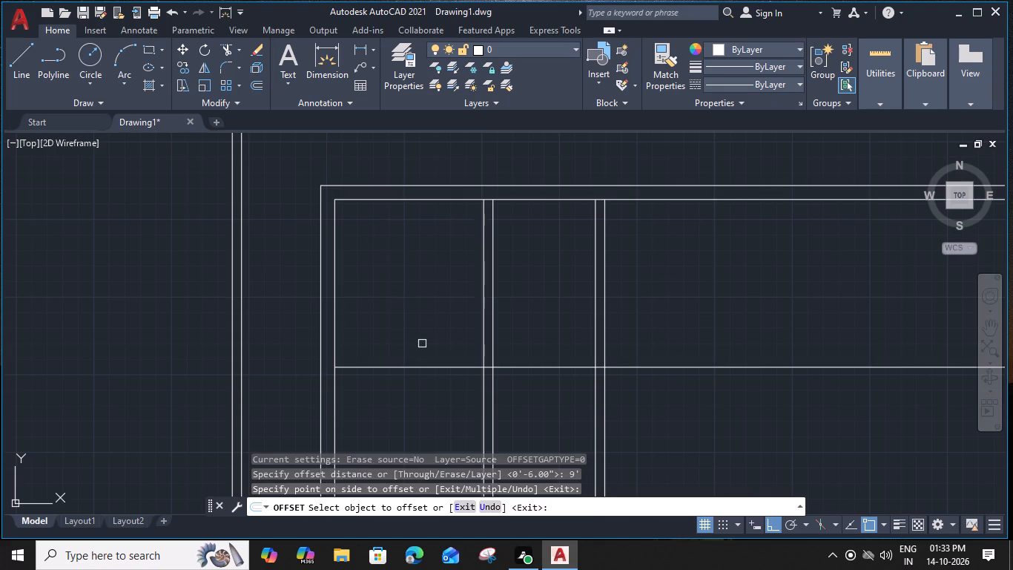
{"action": "middle_click_drag", "start_coordinate": [414, 290], "coordinate": [365, 166]}
{"action": "left_click", "coordinate": [391, 341]}
{"action": "key", "text": "Escape"}
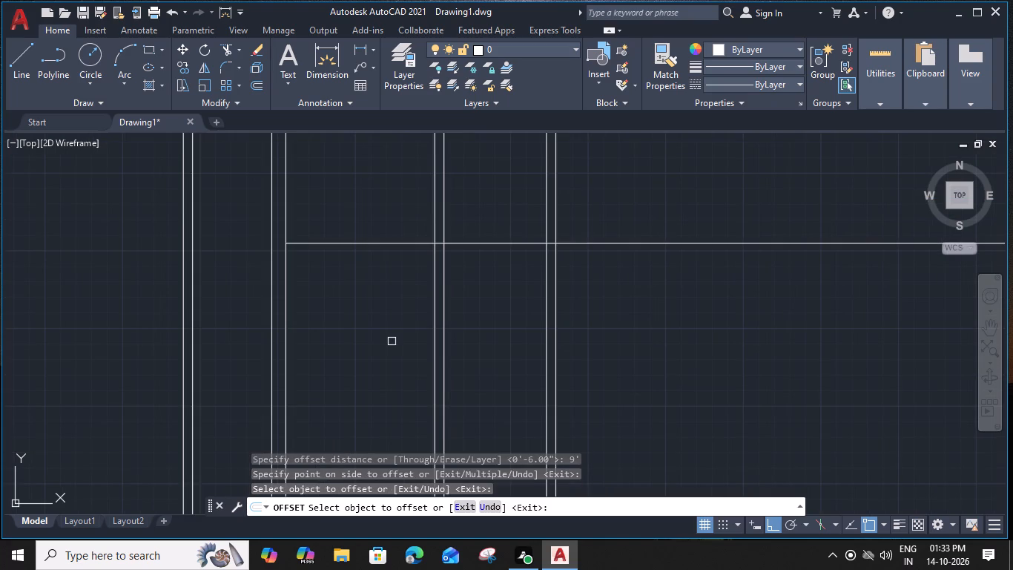
Offset the new horizontal line 6" downward to form a horizontal partition wall.
{"action": "left_click_drag", "start_coordinate": [518, 240], "coordinate": [518, 247]}
{"action": "type", "text": "o"}
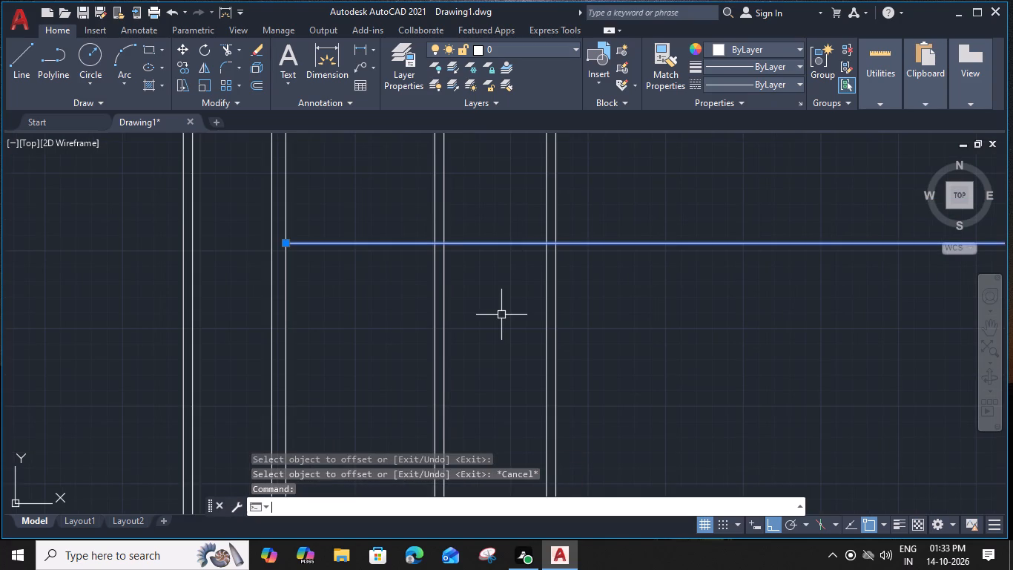
{"action": "key", "text": "space"}
{"action": "type", "text": "6\""}
{"action": "key", "text": "Return"}
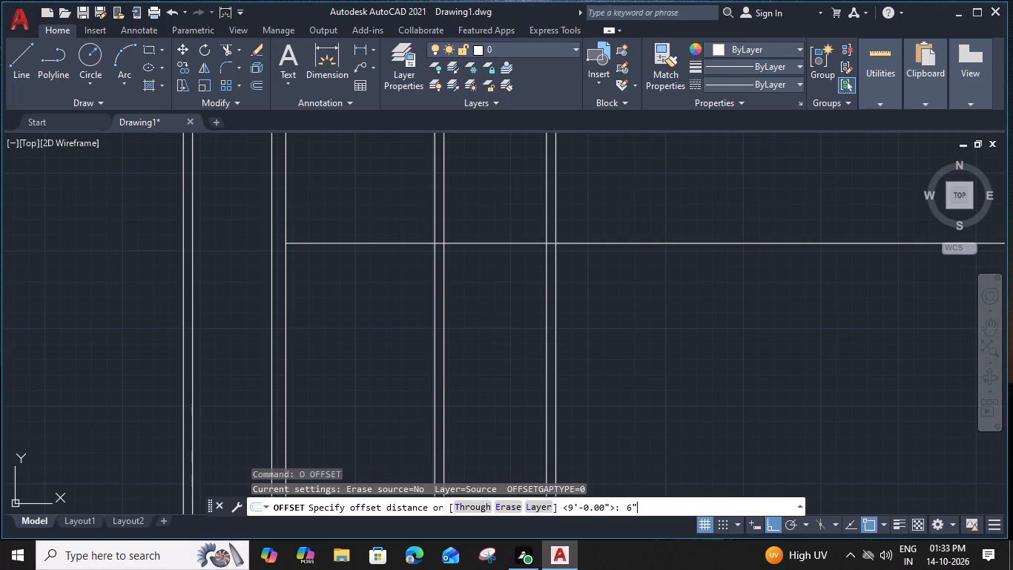
{"action": "left_click", "coordinate": [506, 353]}
{"action": "key", "text": "Escape"}
Trim both vertical partition walls' lines below the horizontal partition wall.
{"action": "type", "text": "tr"}
{"action": "key", "text": "space"}
{"action": "left_click_drag", "start_coordinate": [402, 276], "coordinate": [409, 280]}
{"action": "left_click", "coordinate": [492, 298]}
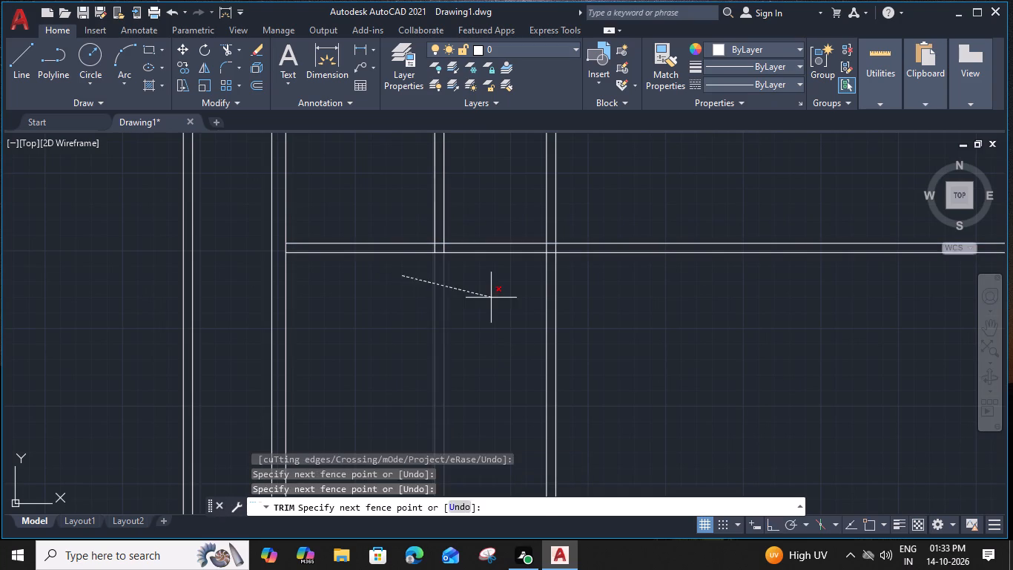
{"action": "left_click", "coordinate": [504, 280]}
{"action": "left_click", "coordinate": [608, 296]}
Trim the overlapping line segments where the two vertical partitions meet the horizontal partition wall.
{"action": "scroll", "coordinate": [419, 235], "scroll_direction": "up", "scroll_amount": 2}
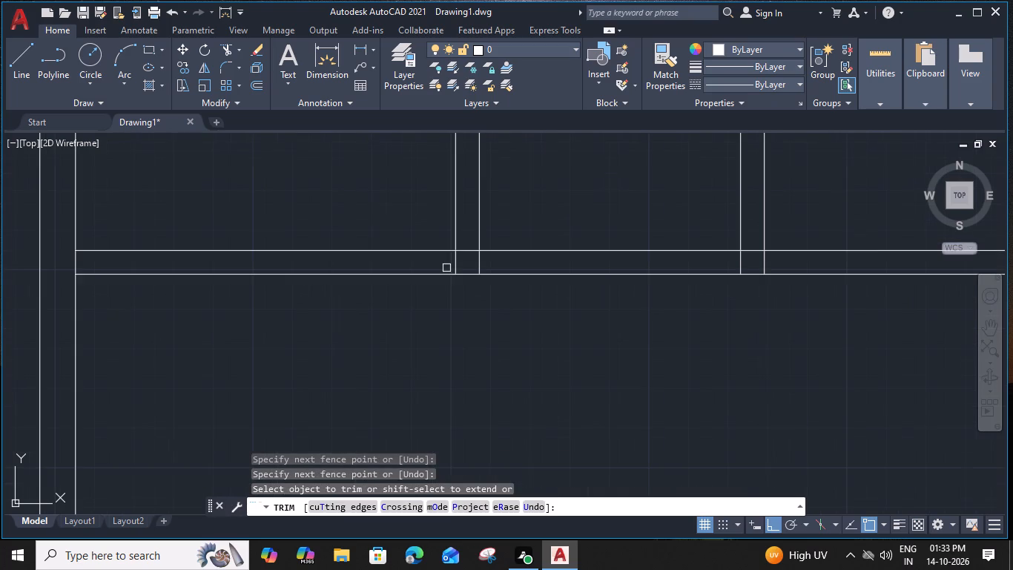
{"action": "left_click", "coordinate": [455, 260]}
{"action": "left_click", "coordinate": [475, 261]}
{"action": "left_click", "coordinate": [489, 264]}
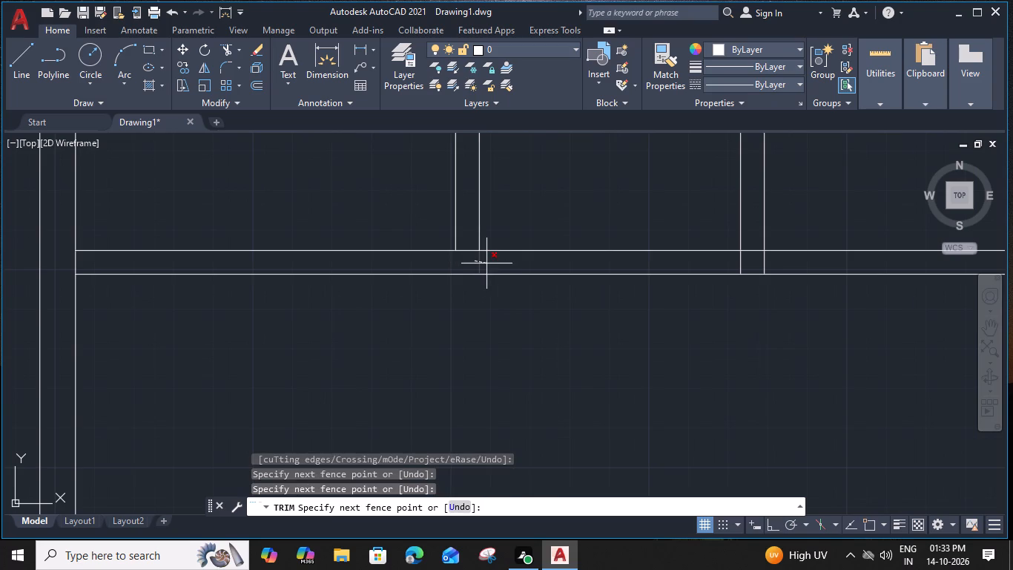
{"action": "left_click", "coordinate": [464, 250]}
{"action": "scroll", "coordinate": [464, 250], "scroll_direction": "down", "scroll_amount": 2}
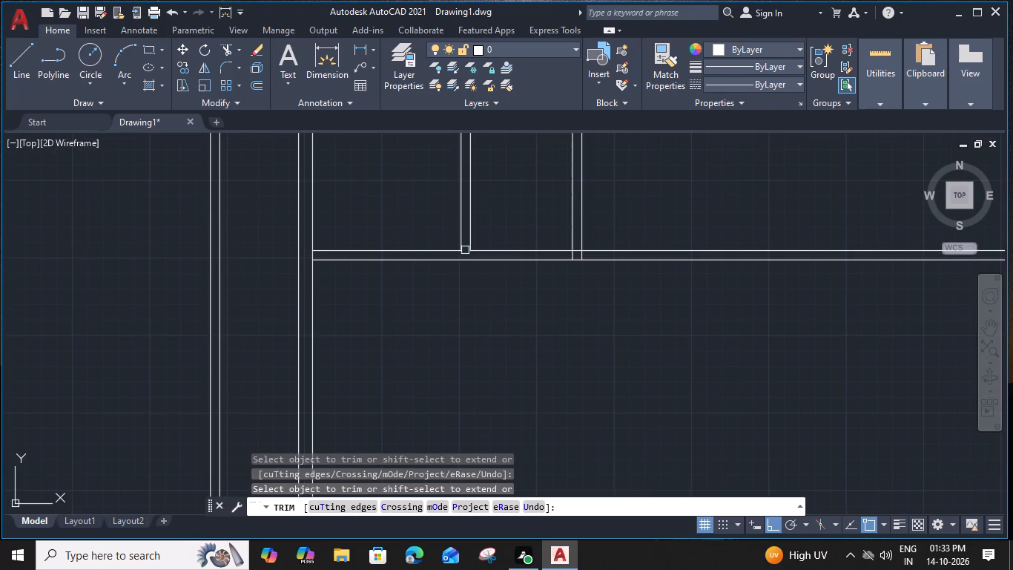
{"action": "scroll", "coordinate": [563, 252], "scroll_direction": "up", "scroll_amount": 2}
{"action": "left_click", "coordinate": [578, 257]}
{"action": "left_click", "coordinate": [593, 245]}
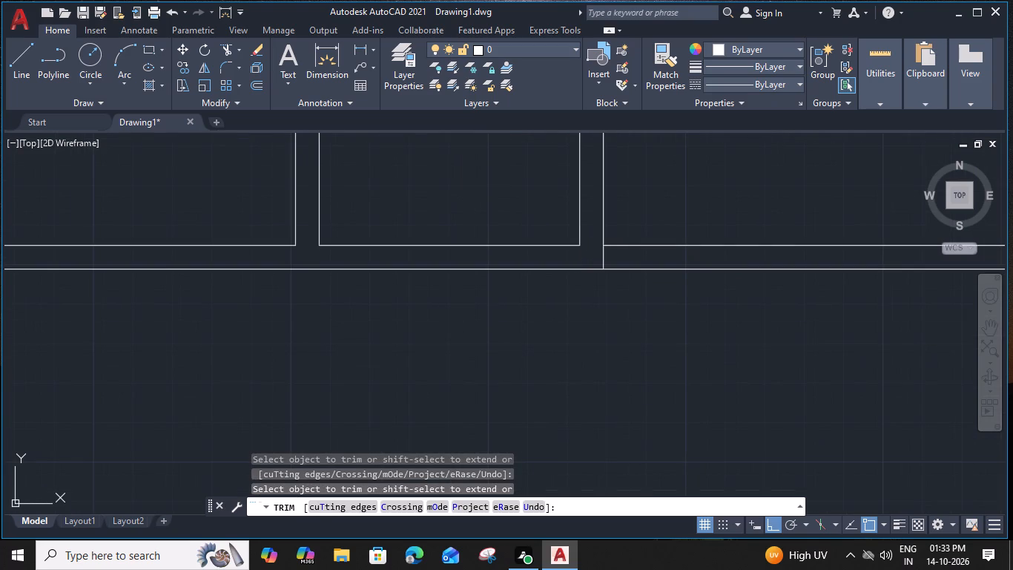
Trim the horizontal partition wall's lines extending right beyond the second vertical partition.
{"action": "scroll", "coordinate": [676, 224], "scroll_direction": "down", "scroll_amount": 2}
{"action": "left_click", "coordinate": [676, 223]}
{"action": "left_click", "coordinate": [661, 292]}
Trim the top building wall's inner line between the faces of both vertical partition walls to open the two junctions.
{"action": "scroll", "coordinate": [694, 196], "scroll_direction": "down", "scroll_amount": 2}
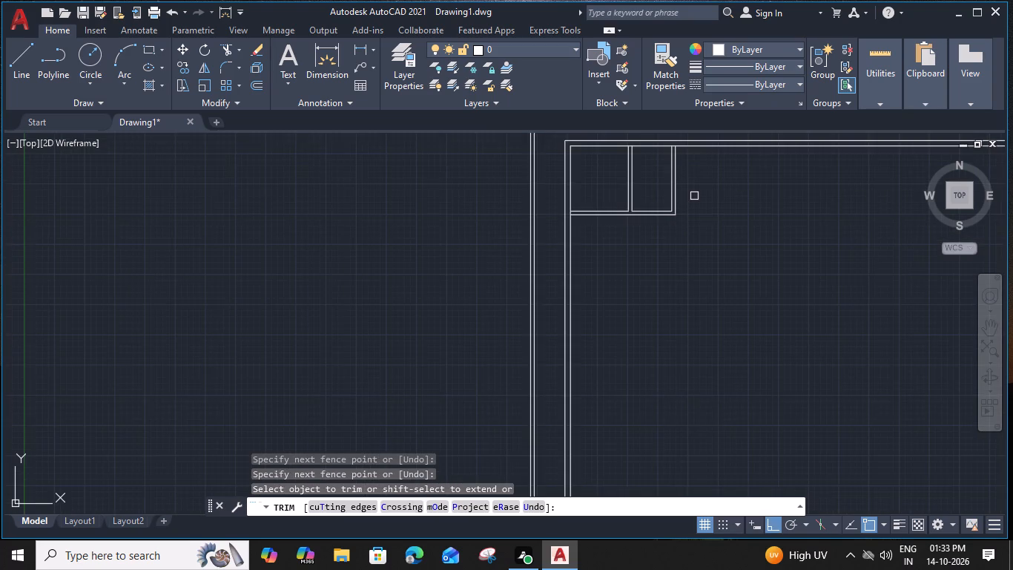
{"action": "middle_click_drag", "start_coordinate": [694, 196], "coordinate": [651, 272]}
{"action": "scroll", "coordinate": [576, 220], "scroll_direction": "up", "scroll_amount": 4}
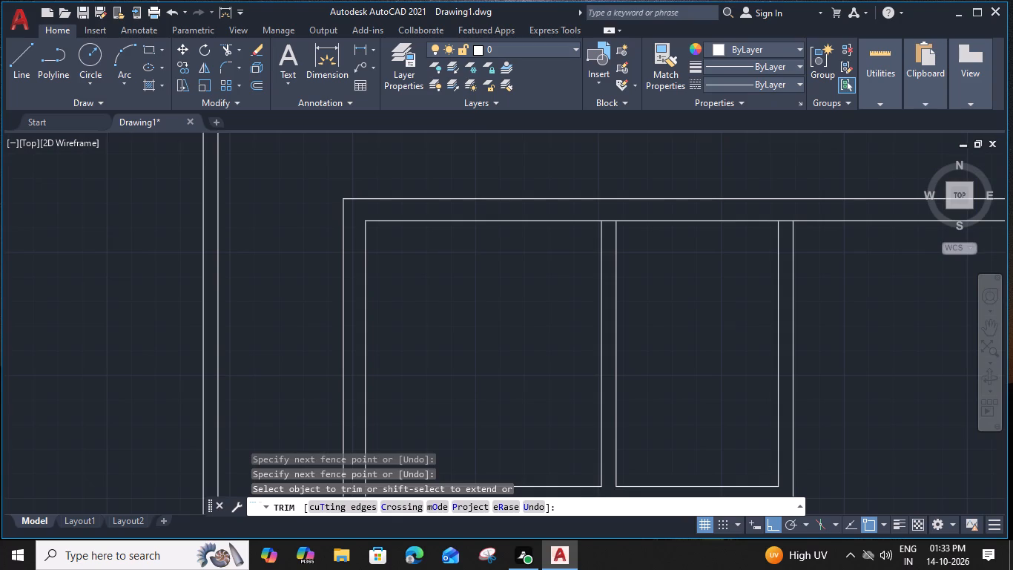
{"action": "left_click", "coordinate": [623, 217]}
{"action": "scroll", "coordinate": [623, 217], "scroll_direction": "down", "scroll_amount": 1}
{"action": "scroll", "coordinate": [743, 220], "scroll_direction": "up", "scroll_amount": 1}
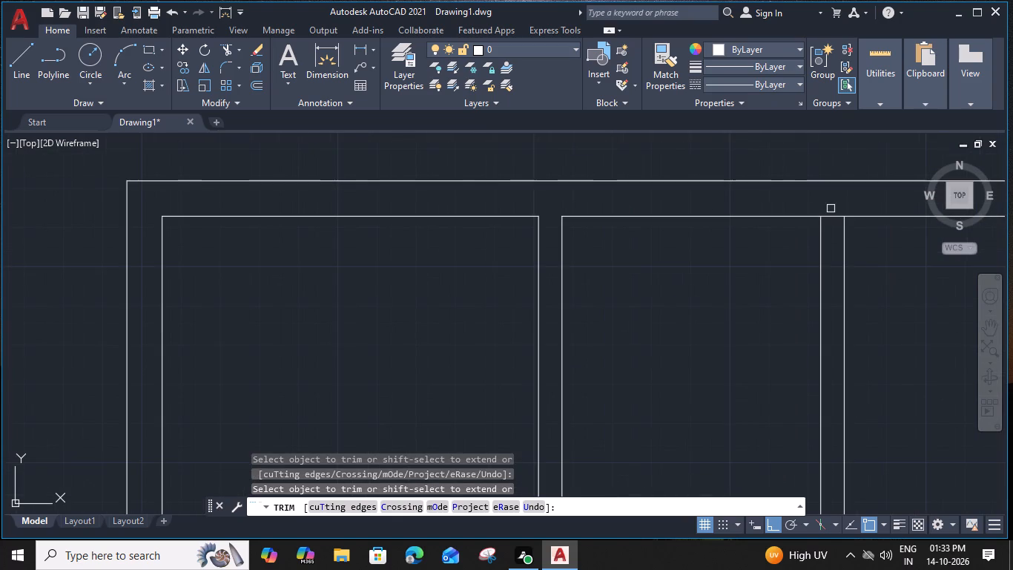
{"action": "left_click", "coordinate": [831, 220]}
{"action": "scroll", "coordinate": [831, 218], "scroll_direction": "down", "scroll_amount": 4}
{"action": "middle_click_drag", "start_coordinate": [705, 321], "coordinate": [776, 272]}
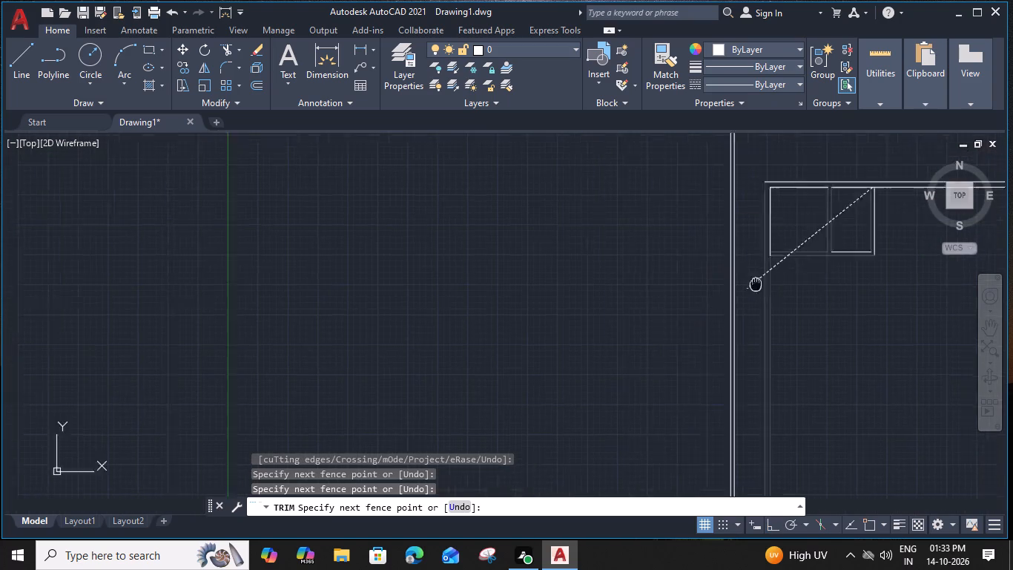
{"action": "middle_click_drag", "start_coordinate": [776, 272], "coordinate": [472, 350]}
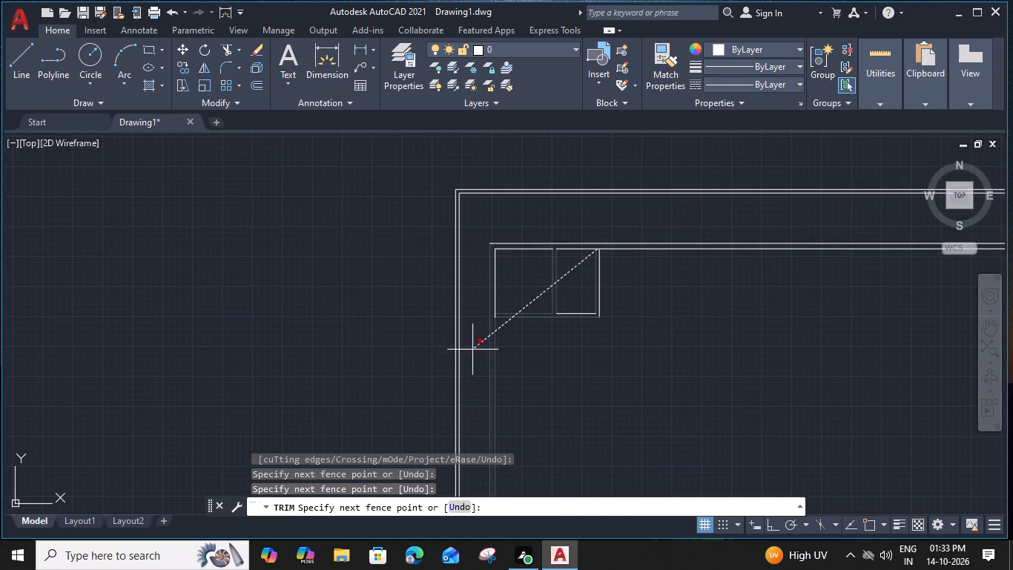
{"action": "scroll", "coordinate": [574, 266], "scroll_direction": "up", "scroll_amount": 4}
{"action": "middle_click_drag", "start_coordinate": [650, 235], "coordinate": [532, 275]}
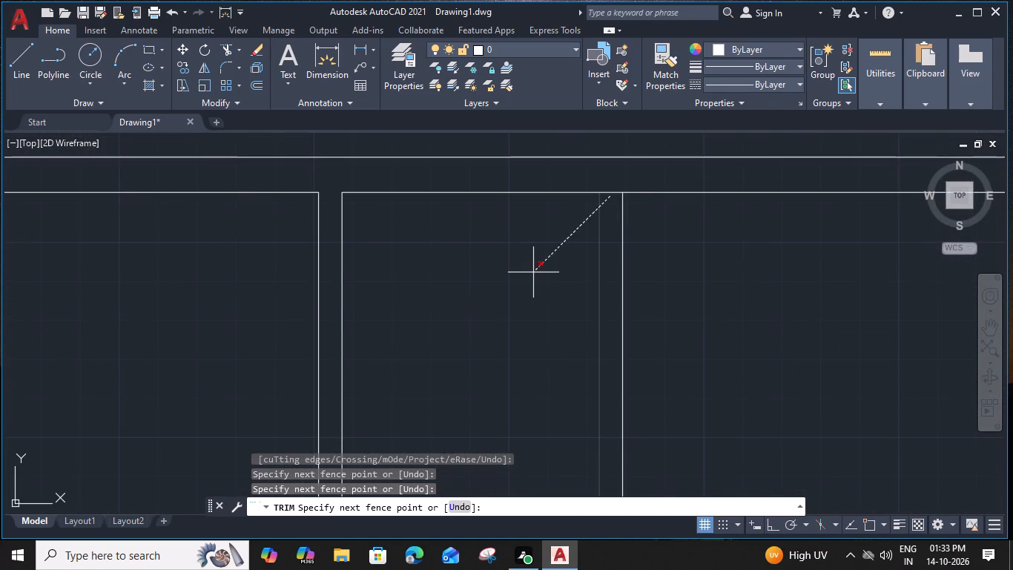
{"action": "left_click", "coordinate": [610, 177]}
{"action": "scroll", "coordinate": [610, 180], "scroll_direction": "down", "scroll_amount": 3}
{"action": "middle_click_drag", "start_coordinate": [573, 296], "coordinate": [573, 298]}
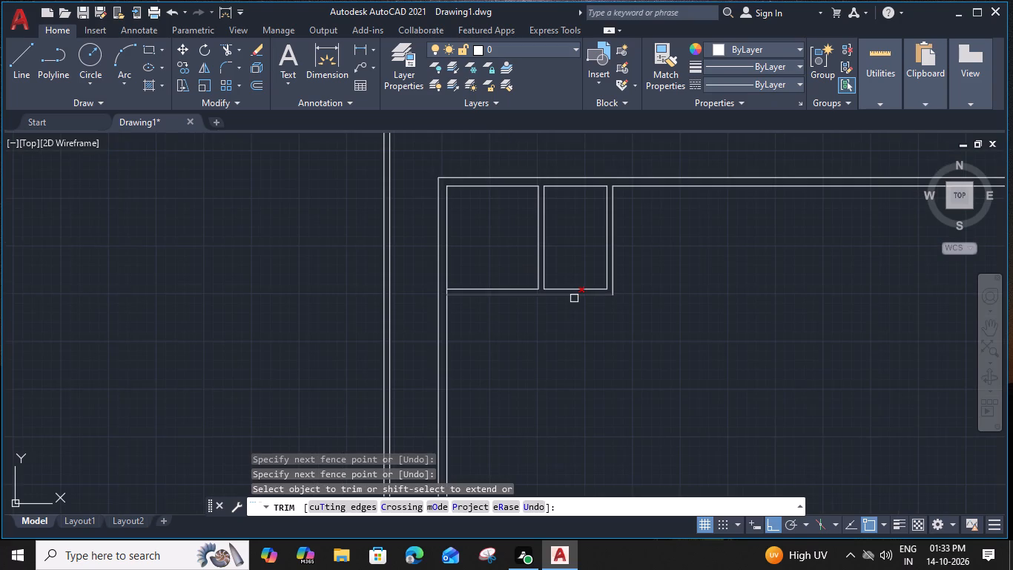
{"action": "middle_click_drag", "start_coordinate": [573, 298], "coordinate": [484, 217]}
{"action": "key", "text": "Escape"}
Trim the left building wall's inner line between the two horizontal partition lines to open that junction.
{"action": "type", "text": "tr"}
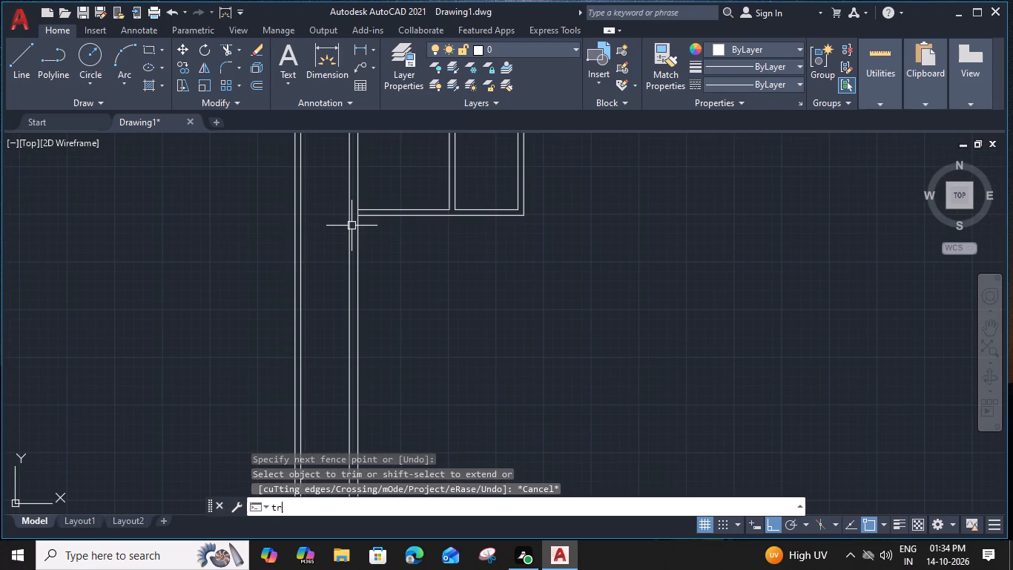
{"action": "key", "text": "space"}
{"action": "scroll", "coordinate": [357, 206], "scroll_direction": "up", "scroll_amount": 3}
{"action": "left_click", "coordinate": [356, 232]}
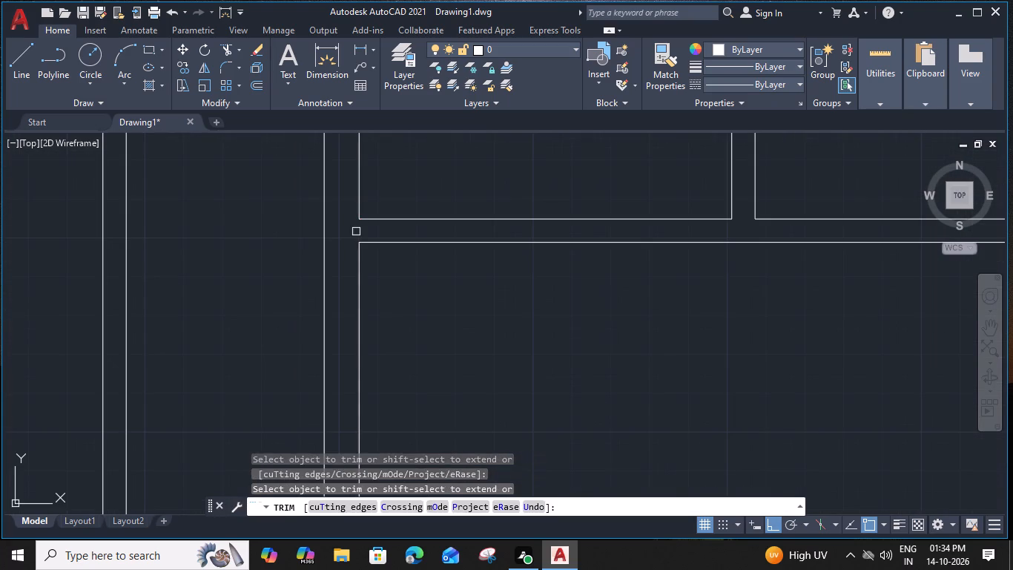
{"action": "key", "text": "Escape"}
Select the left building wall's inner line below the horizontal partition wall.
{"action": "scroll", "coordinate": [356, 232], "scroll_direction": "down", "scroll_amount": 3}
{"action": "left_click", "coordinate": [360, 268]}
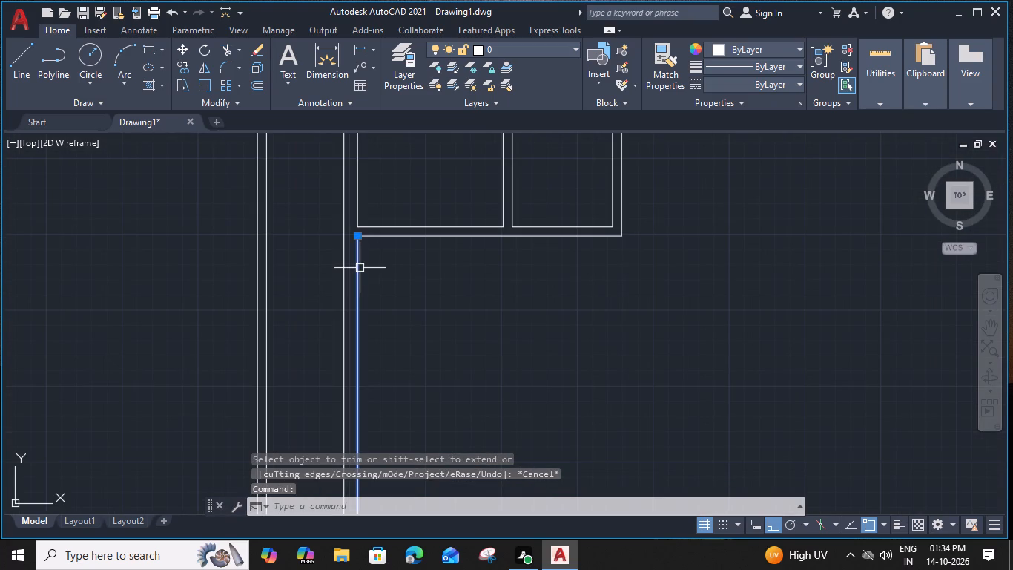
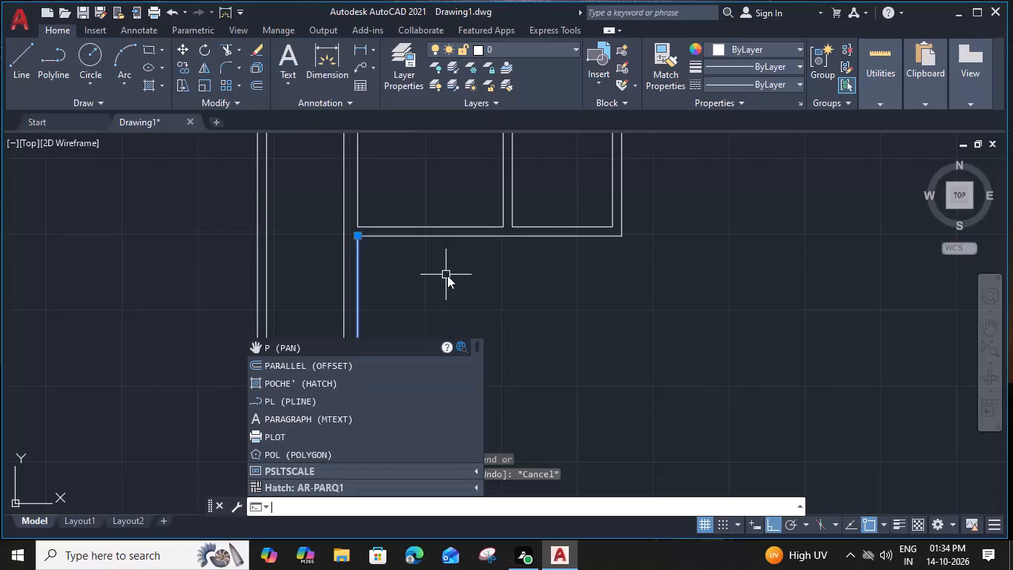
Offset the left building wall's inner line 15'6" into the building, below the horizontal partition wall.
{"action": "type", "text": "o"}
{"action": "key", "text": "space"}
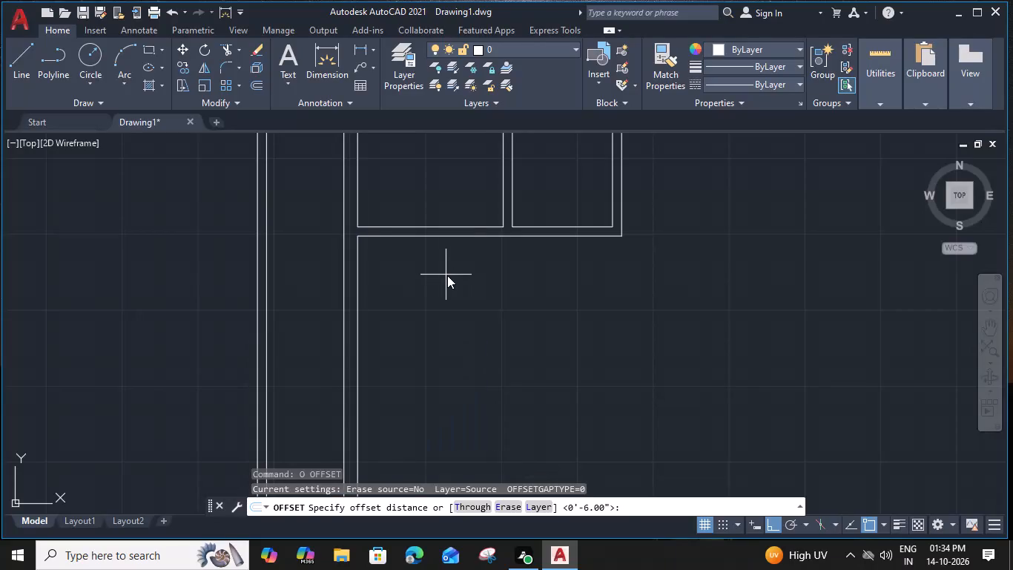
{"action": "key", "text": "1"}
{"action": "type", "text": "5'"}
{"action": "key", "text": "6"}
{"action": "key", "text": "shift+quotedbl"}
{"action": "key", "text": "Return"}
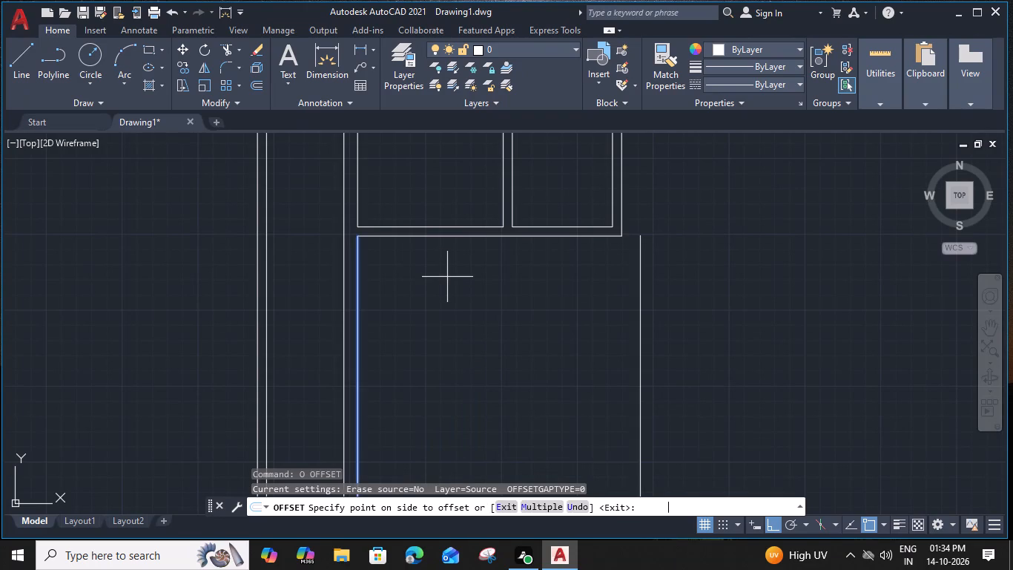
{"action": "left_click", "coordinate": [589, 276]}
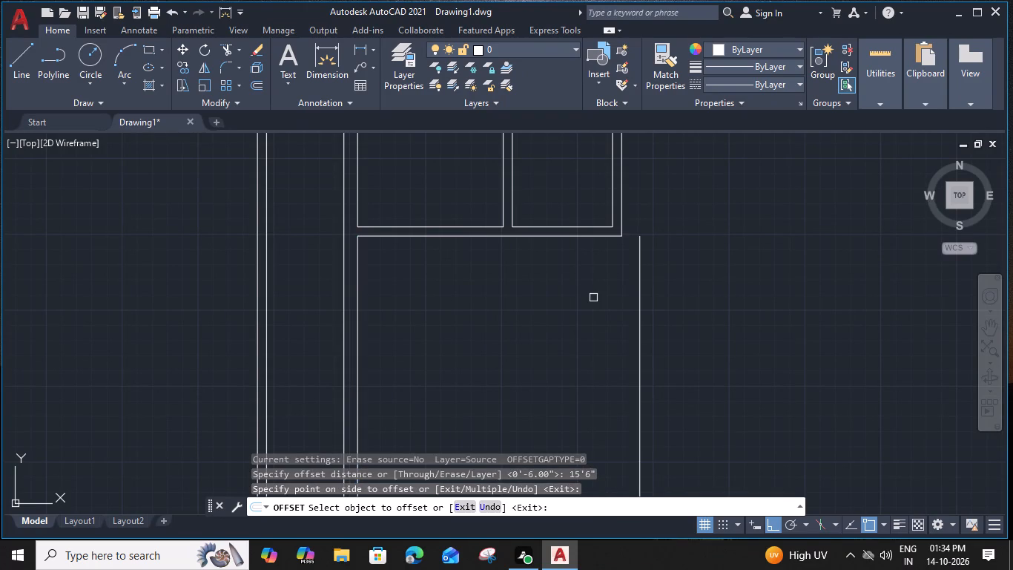
{"action": "key", "text": "Escape"}
Offset the new vertical line 9" outward, away from the room, to form the room's right wall.
{"action": "middle_click_drag", "start_coordinate": [586, 292], "coordinate": [511, 289]}
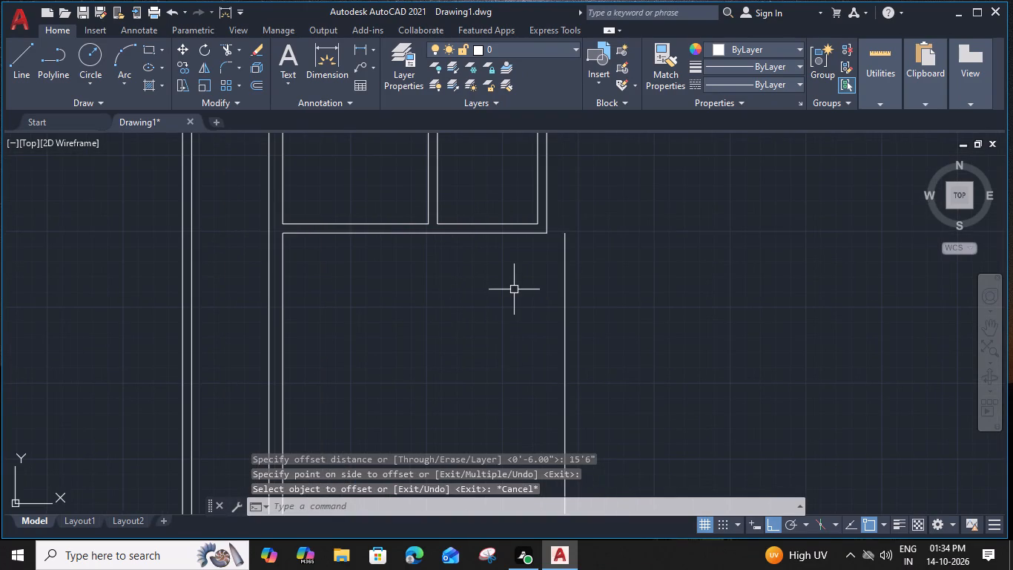
{"action": "left_click", "coordinate": [565, 283]}
{"action": "type", "text": "o"}
{"action": "key", "text": "space"}
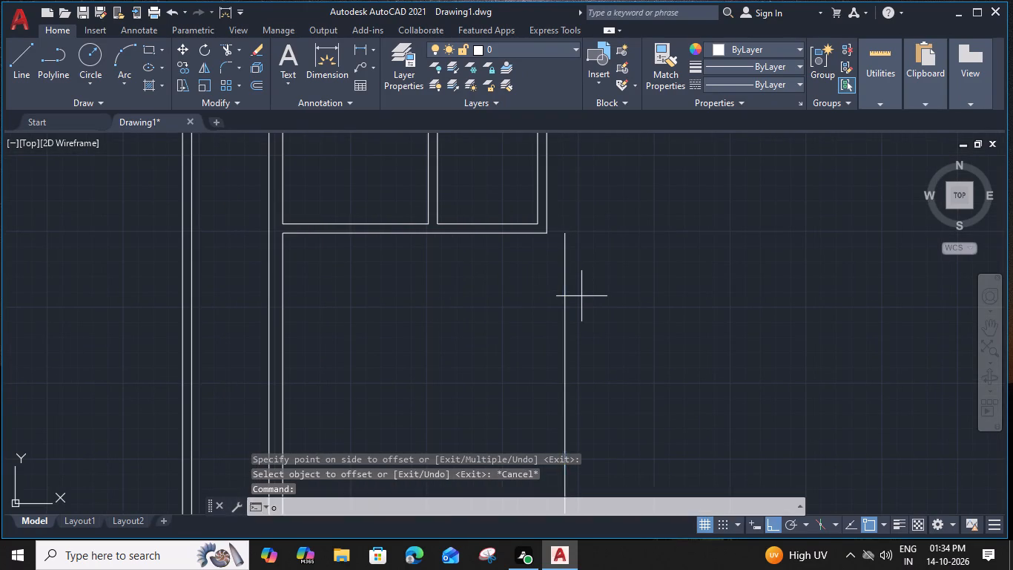
{"action": "key", "text": "9"}
{"action": "key", "text": "shift+quotedbl"}
{"action": "key", "text": "Return"}
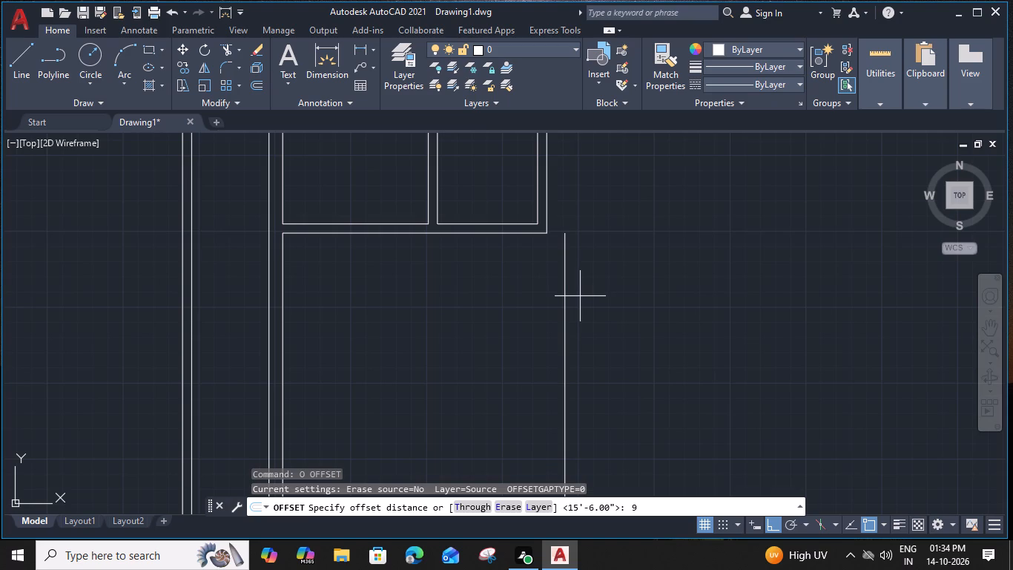
{"action": "left_click", "coordinate": [621, 296]}
{"action": "key", "text": "Escape"}
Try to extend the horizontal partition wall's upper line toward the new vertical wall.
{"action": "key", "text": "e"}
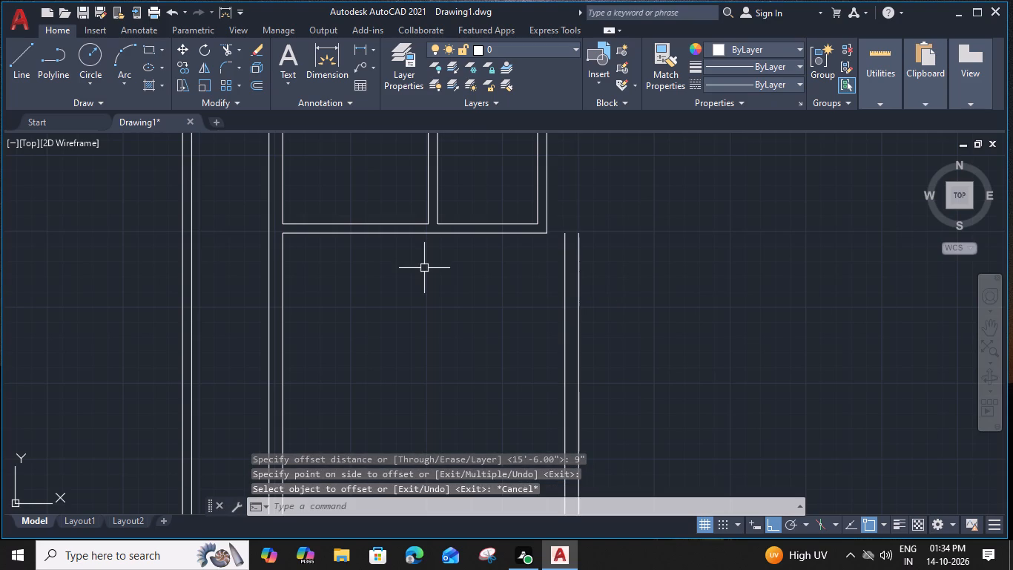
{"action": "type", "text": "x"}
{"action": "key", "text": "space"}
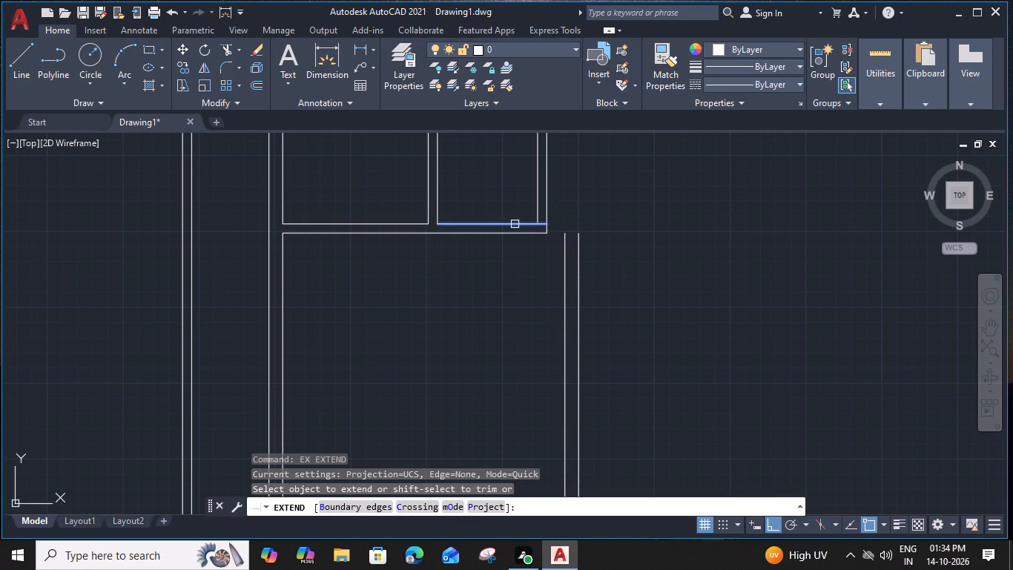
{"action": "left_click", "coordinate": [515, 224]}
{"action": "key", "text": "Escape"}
Fillet the horizontal partition's upper and lower lines with the new wall's outer and inner lines to form a square corner.
{"action": "type", "text": "f"}
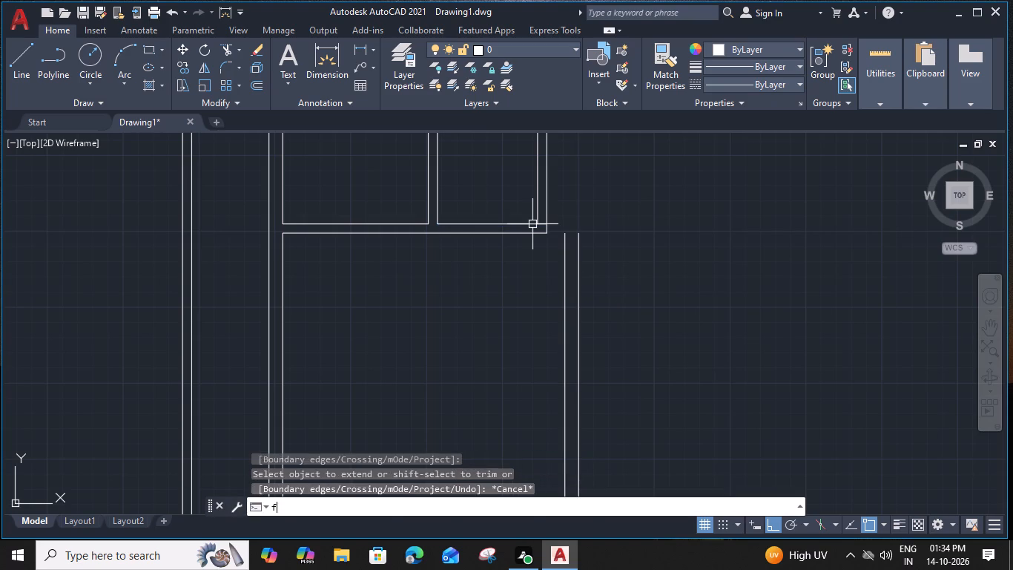
{"action": "key", "text": "space"}
{"action": "left_click", "coordinate": [515, 223]}
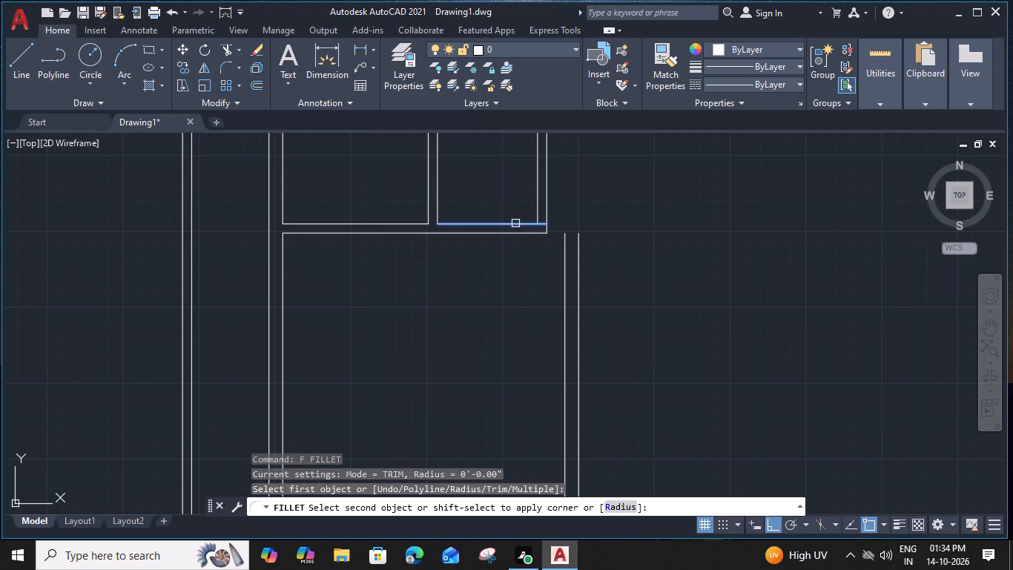
{"action": "left_click", "coordinate": [579, 246]}
{"action": "type", "text": "f"}
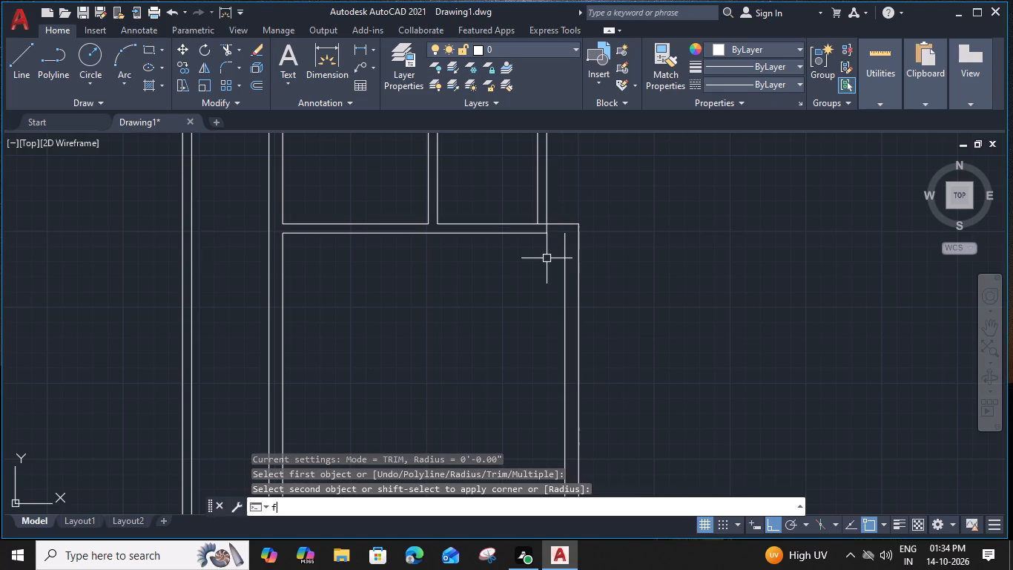
{"action": "key", "text": "space"}
{"action": "left_click", "coordinate": [521, 234]}
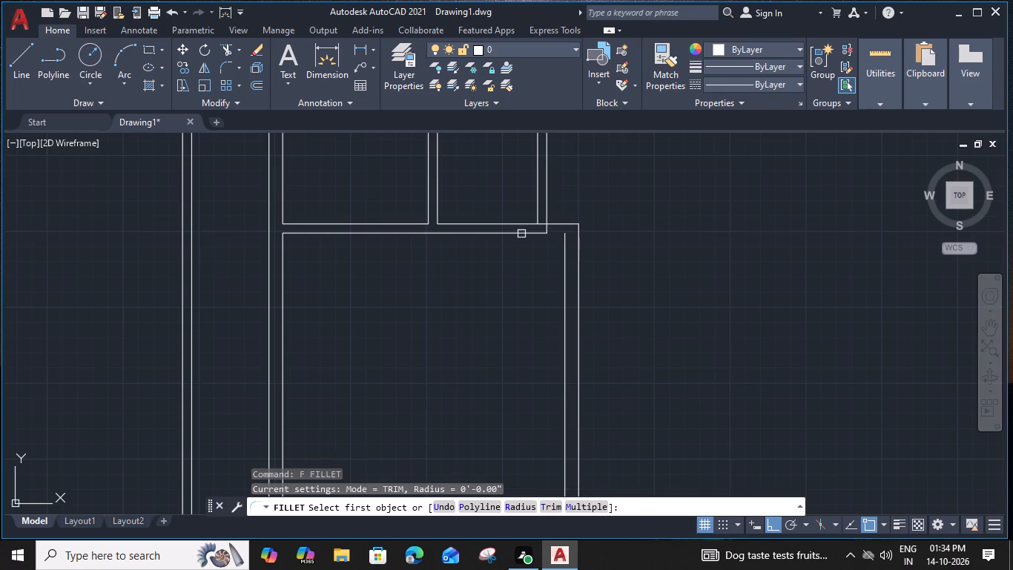
{"action": "left_click", "coordinate": [565, 250]}
{"action": "key", "text": "Escape"}
Trim the second vertical partition's leftover stub and the horizontal partition's upper line between its faces to open the junction.
{"action": "key", "text": "t"}
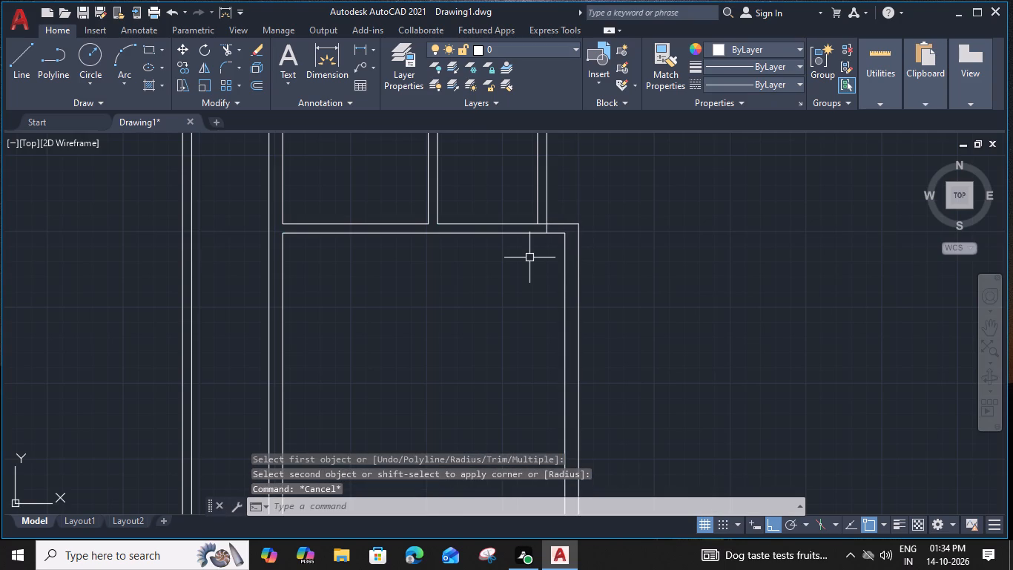
{"action": "type", "text": "r"}
{"action": "key", "text": "space"}
{"action": "scroll", "coordinate": [552, 220], "scroll_direction": "up", "scroll_amount": 2}
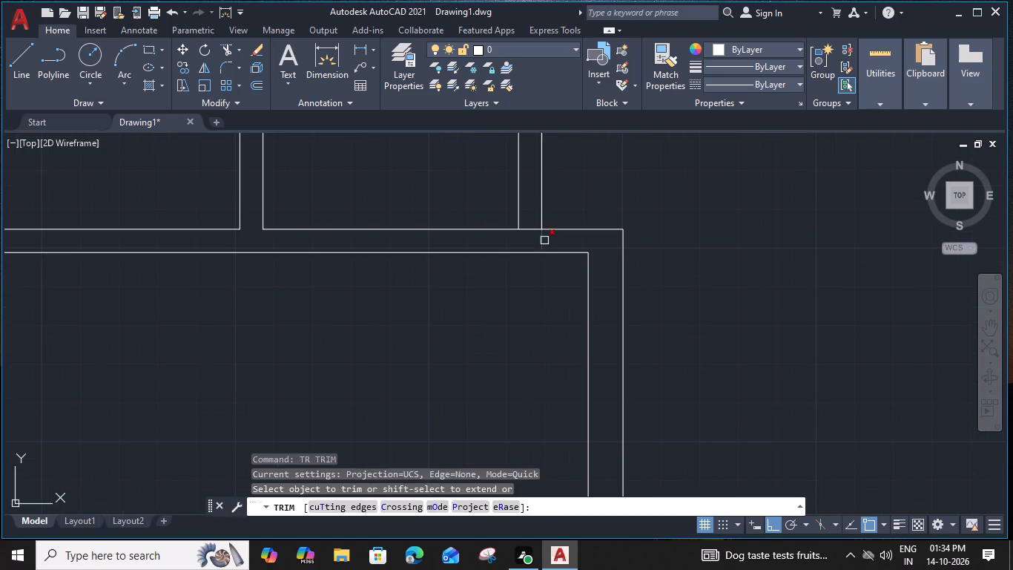
{"action": "left_click", "coordinate": [544, 240]}
{"action": "left_click", "coordinate": [532, 230]}
{"action": "key", "text": "Escape"}
Offset the horizontal partition wall's lower line 13'6" downward across the room.
{"action": "scroll", "coordinate": [486, 269], "scroll_direction": "down", "scroll_amount": 2}
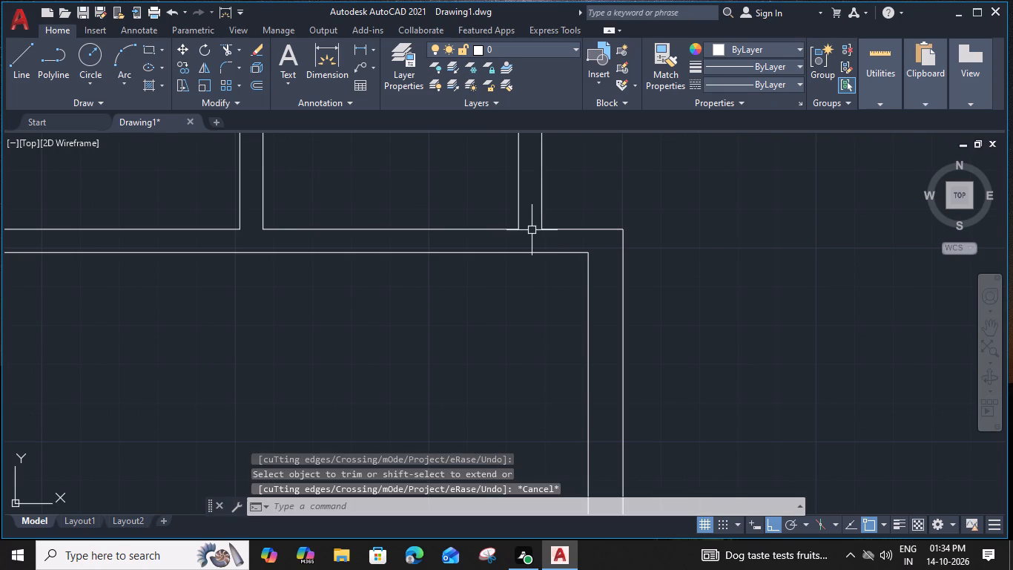
{"action": "middle_click_drag", "start_coordinate": [423, 298], "coordinate": [493, 277]}
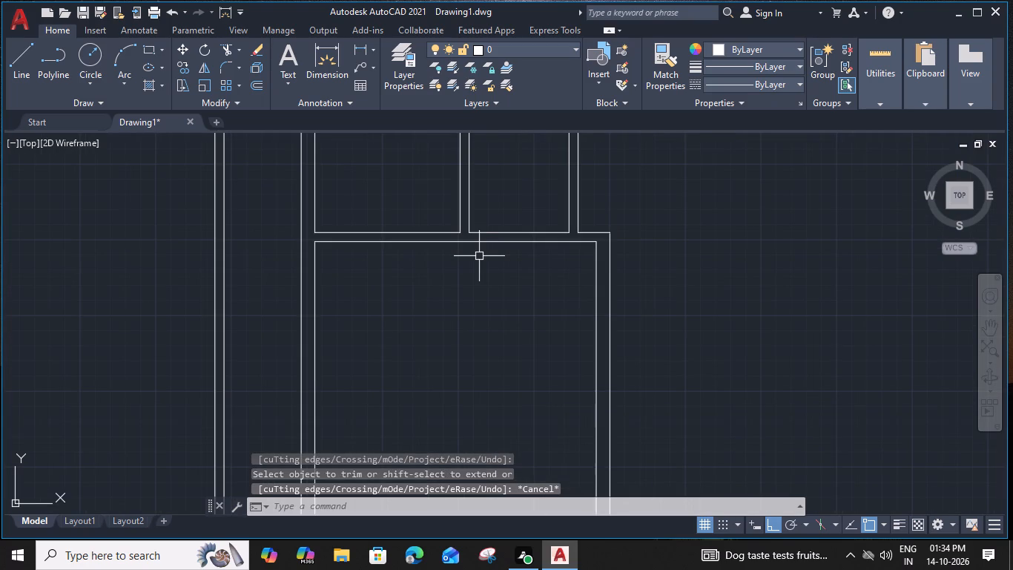
{"action": "left_click", "coordinate": [485, 242]}
{"action": "type", "text": "o 13'"}
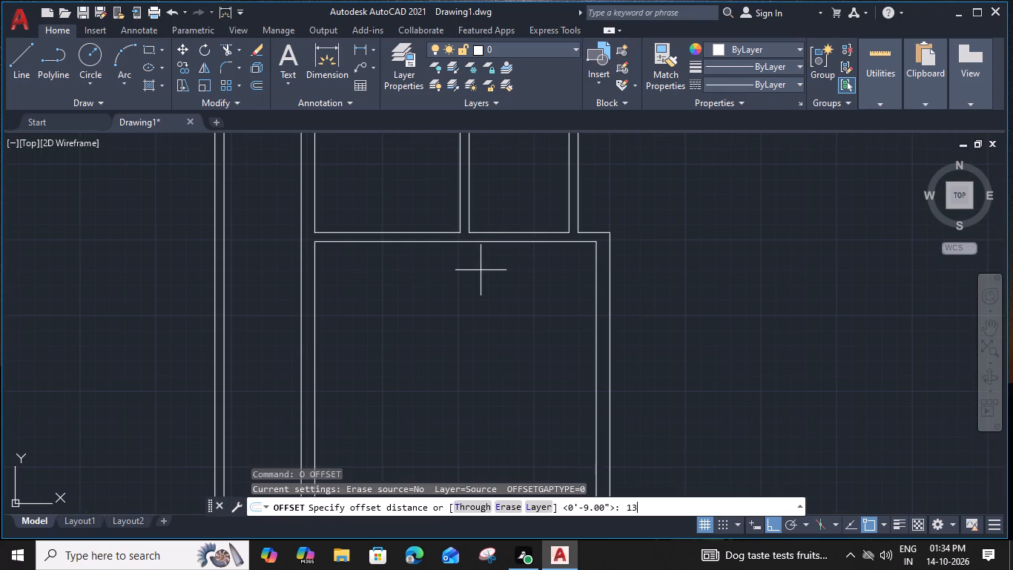
{"action": "key", "text": "6"}
{"action": "key", "text": "shift+quotedbl"}
{"action": "key", "text": "Return"}
{"action": "scroll", "coordinate": [481, 319], "scroll_direction": "down", "scroll_amount": 2}
{"action": "middle_click_drag", "start_coordinate": [478, 307], "coordinate": [475, 258]}
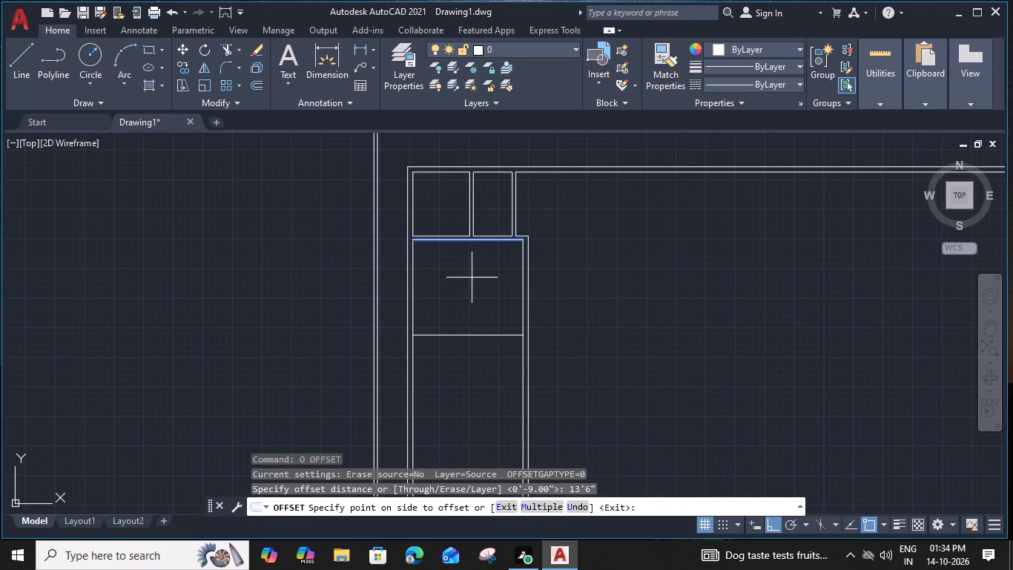
{"action": "left_click", "coordinate": [472, 278]}
{"action": "key", "text": "Escape"}
Offset the new horizontal line 9" downward to form the wall below the room.
{"action": "scroll", "coordinate": [489, 355], "scroll_direction": "up", "scroll_amount": 2}
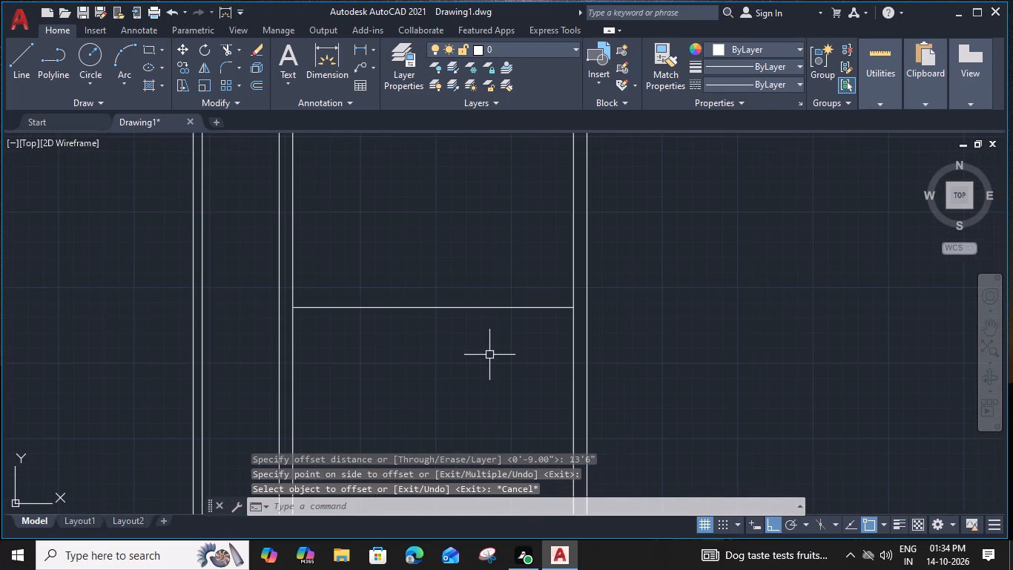
{"action": "left_click", "coordinate": [486, 307]}
{"action": "key", "text": "o"}
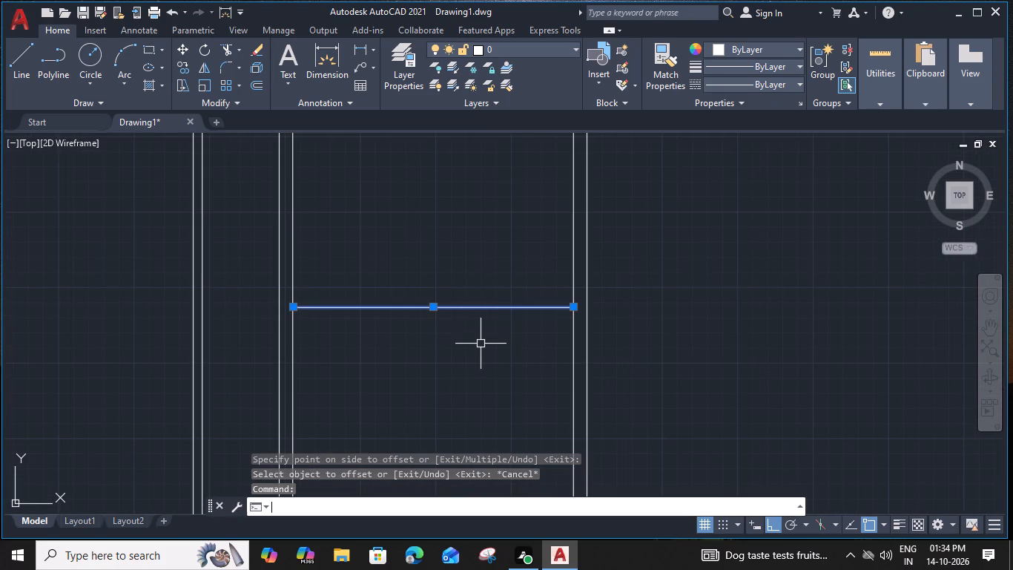
{"action": "key", "text": "space"}
{"action": "type", "text": "9\""}
{"action": "key", "text": "Return"}
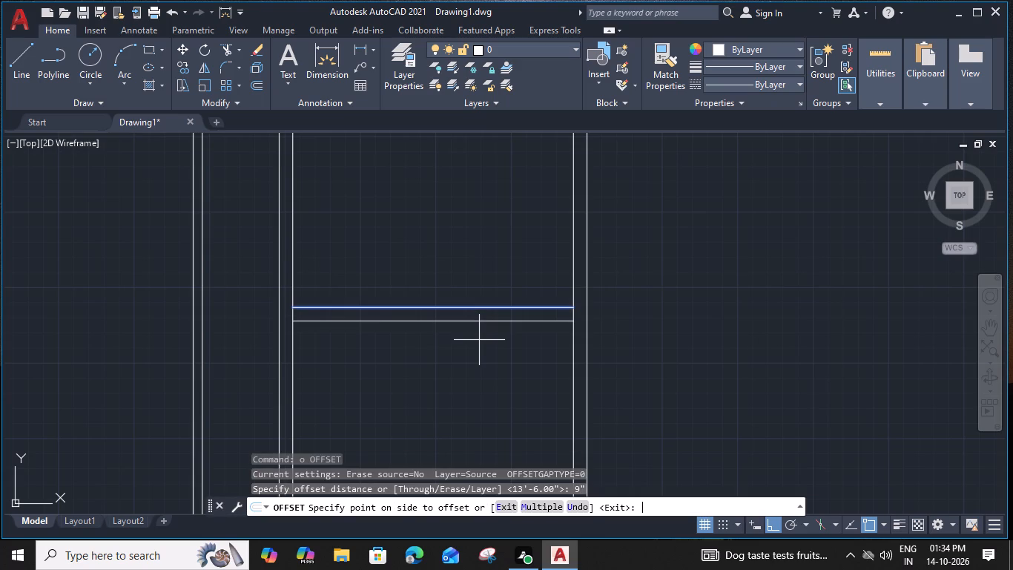
{"action": "left_click", "coordinate": [489, 397]}
{"action": "middle_click_drag", "start_coordinate": [469, 342], "coordinate": [464, 229]}
{"action": "key", "text": "Escape"}
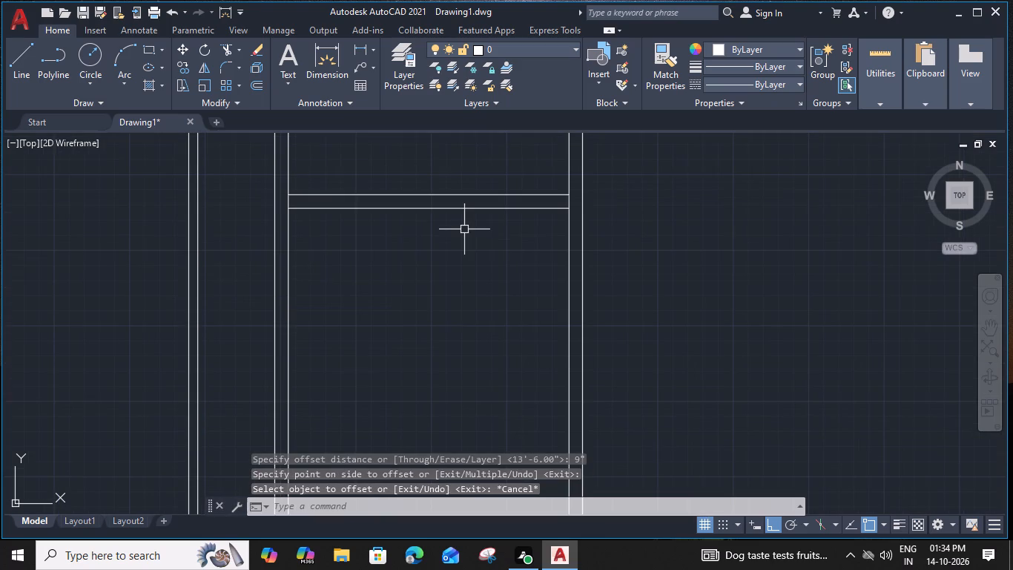
Trim the inner lines of both side walls between the 9" horizontal wall's faces to open the two junctions.
{"action": "type", "text": "tr"}
{"action": "key", "text": "space"}
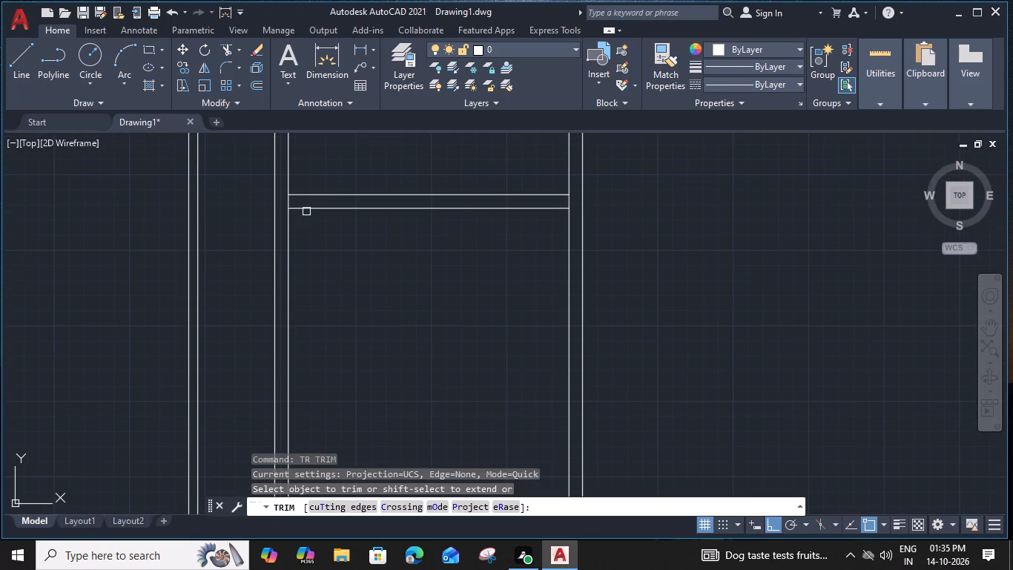
{"action": "scroll", "coordinate": [296, 203], "scroll_direction": "up", "scroll_amount": 1}
{"action": "left_click", "coordinate": [283, 200]}
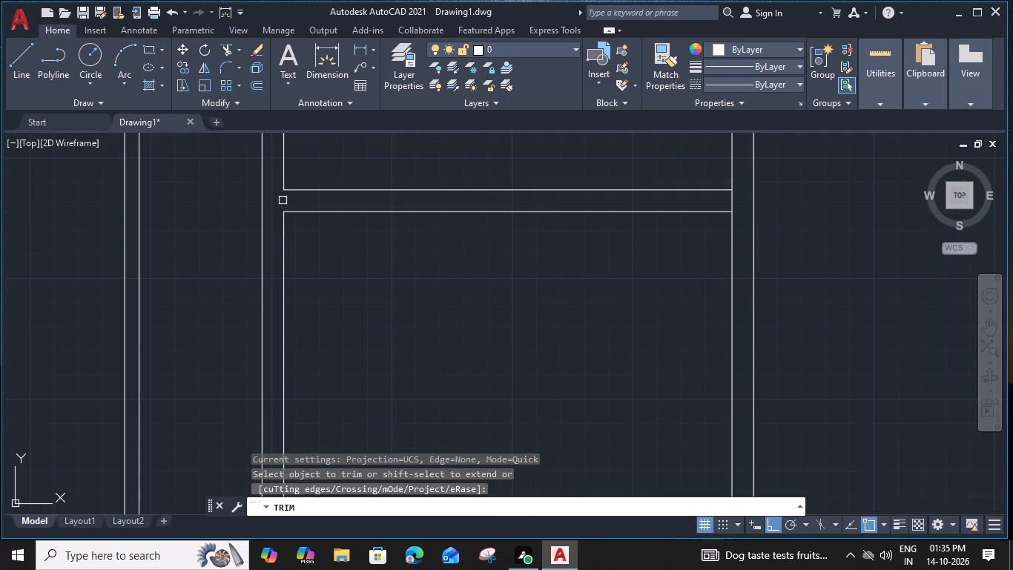
{"action": "left_click", "coordinate": [731, 200]}
{"action": "key", "text": "Escape"}
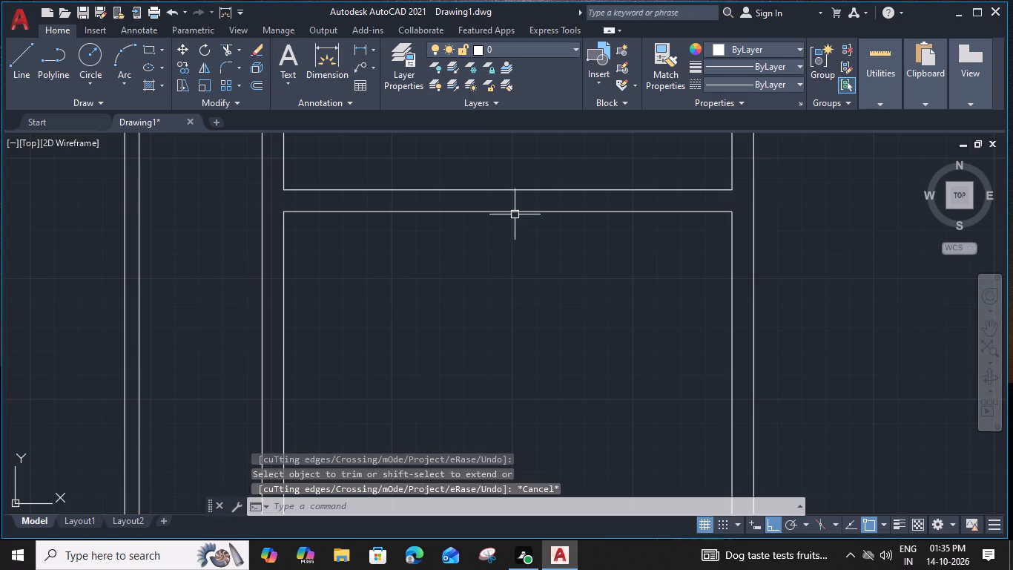
Offset the 9" horizontal wall's lower line 12' downward to set the next room's depth.
{"action": "left_click", "coordinate": [515, 214]}
{"action": "type", "text": "o"}
{"action": "key", "text": "space"}
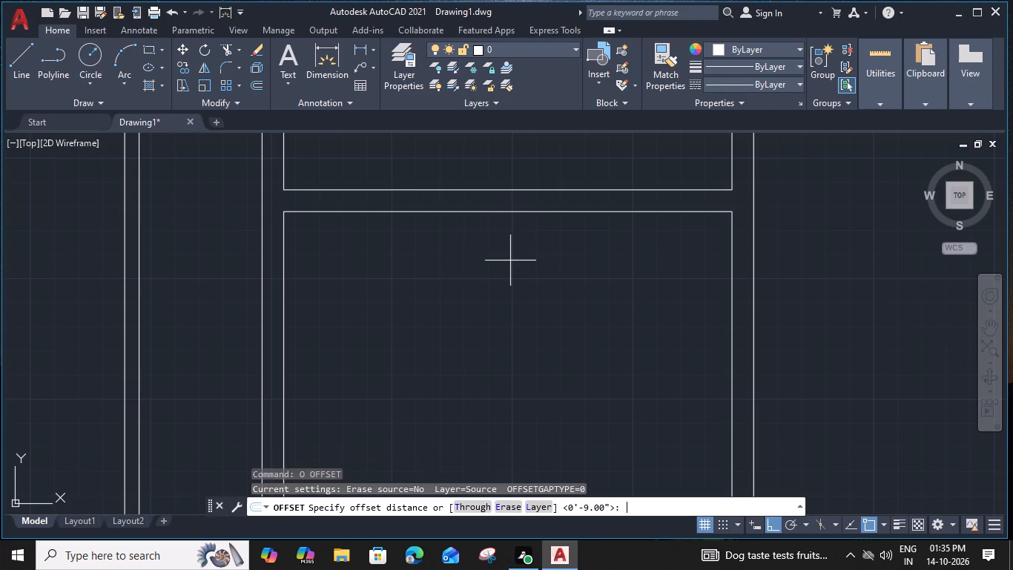
{"action": "key", "text": "1"}
{"action": "key", "text": "2"}
{"action": "key", "text": "apostrophe"}
{"action": "key", "text": "space"}
{"action": "scroll", "coordinate": [509, 272], "scroll_direction": "down", "scroll_amount": 1}
{"action": "middle_click_drag", "start_coordinate": [509, 294], "coordinate": [503, 201]}
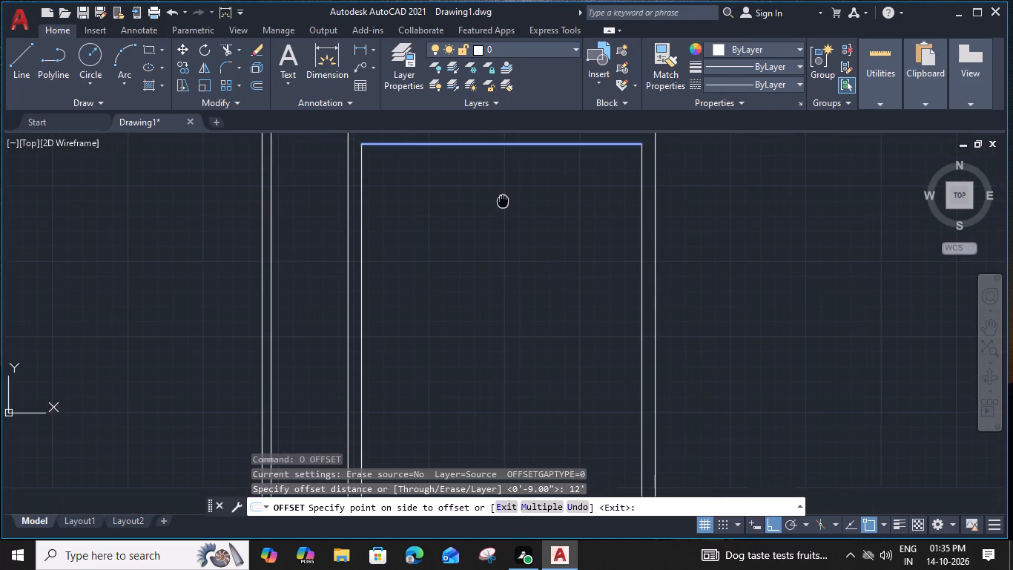
{"action": "left_click", "coordinate": [505, 273]}
{"action": "key", "text": "Escape"}
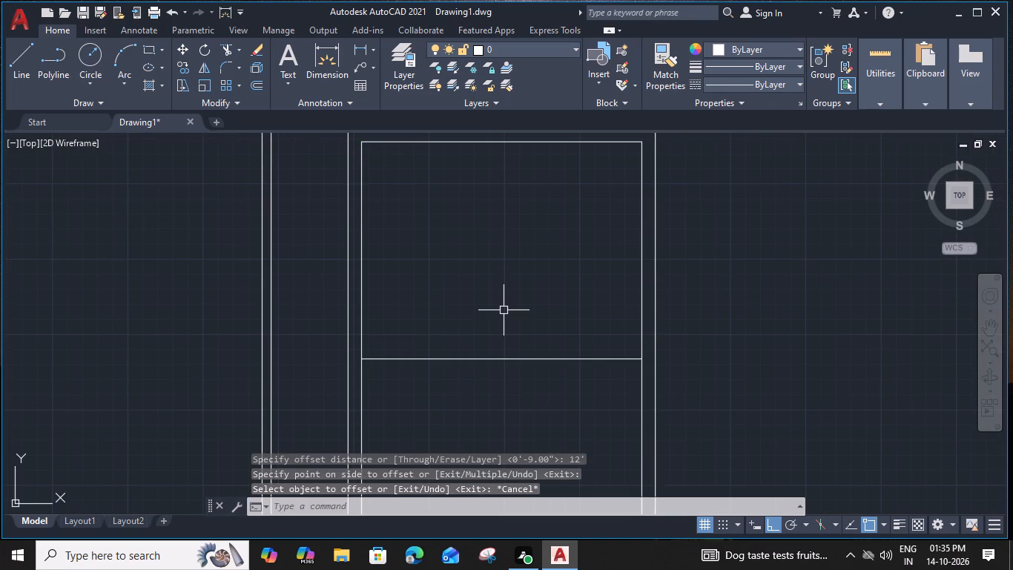
Offset the horizontal line 12' below the 9" wall by 6" downward to form a partition across the building.
{"action": "middle_click_drag", "start_coordinate": [504, 295], "coordinate": [499, 187]}
{"action": "left_click", "coordinate": [493, 250]}
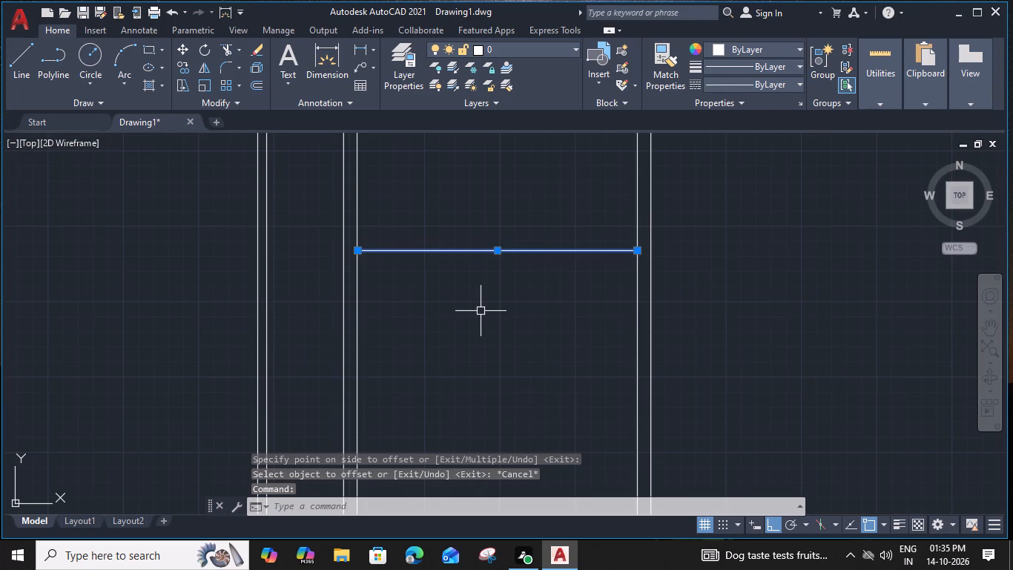
{"action": "key", "text": "o"}
{"action": "key", "text": "space"}
{"action": "key", "text": "6"}
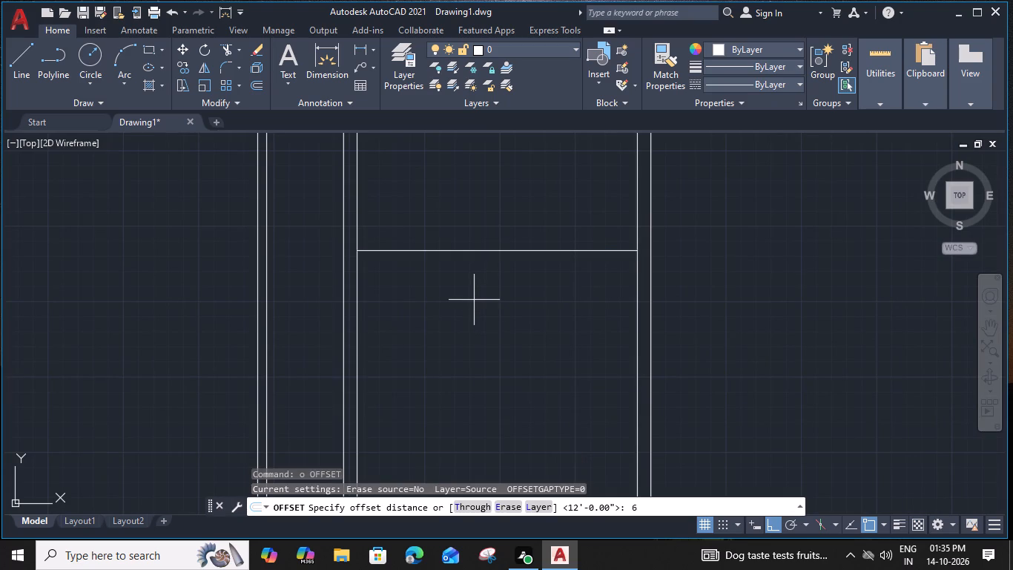
{"action": "key", "text": "shift+quotedbl"}
{"action": "key", "text": "Return"}
{"action": "left_click_drag", "start_coordinate": [482, 327], "coordinate": [482, 335]}
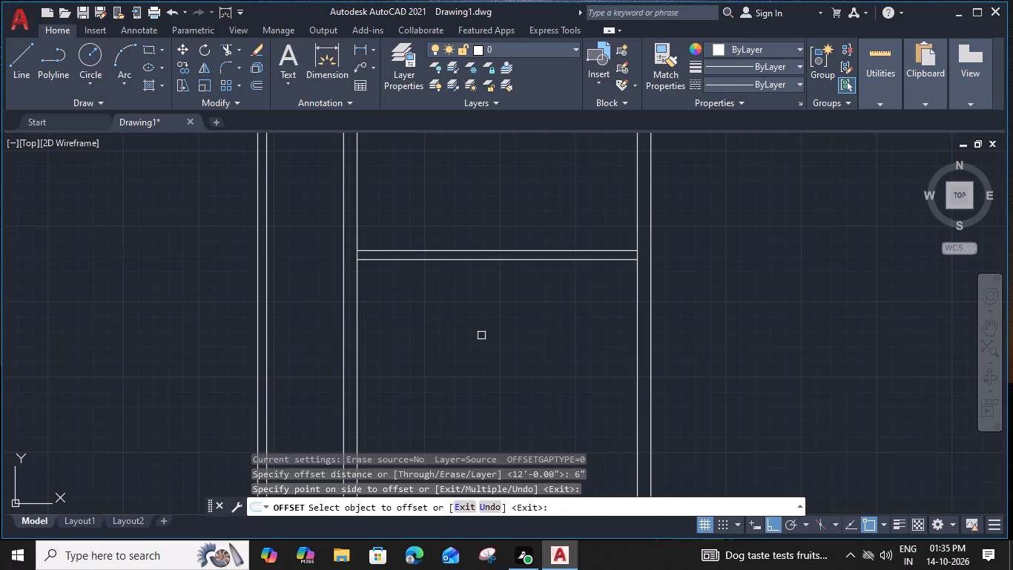
{"action": "key", "text": "Escape"}
Trim the inner lines of both side walls between the 6" partition's faces to open the two junctions.
{"action": "middle_click_drag", "start_coordinate": [474, 323], "coordinate": [470, 258]}
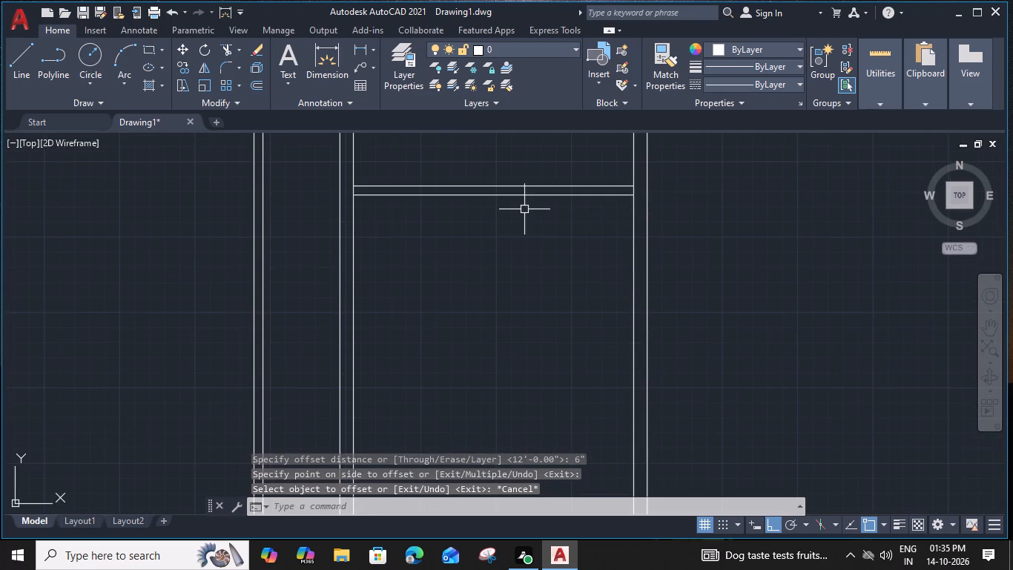
{"action": "type", "text": "tr"}
{"action": "key", "text": "space"}
{"action": "scroll", "coordinate": [445, 177], "scroll_direction": "up", "scroll_amount": 1}
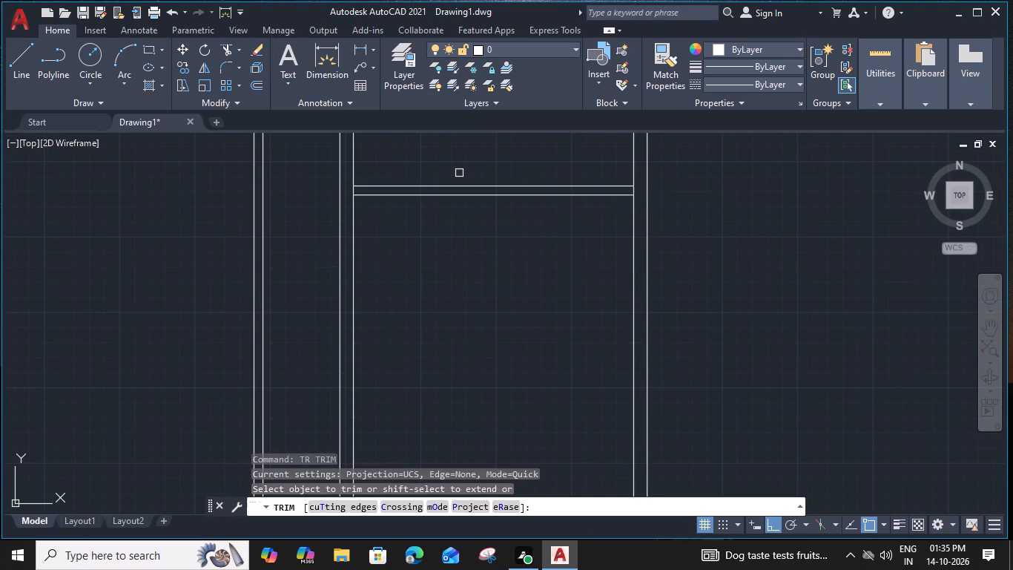
{"action": "left_click", "coordinate": [297, 198]}
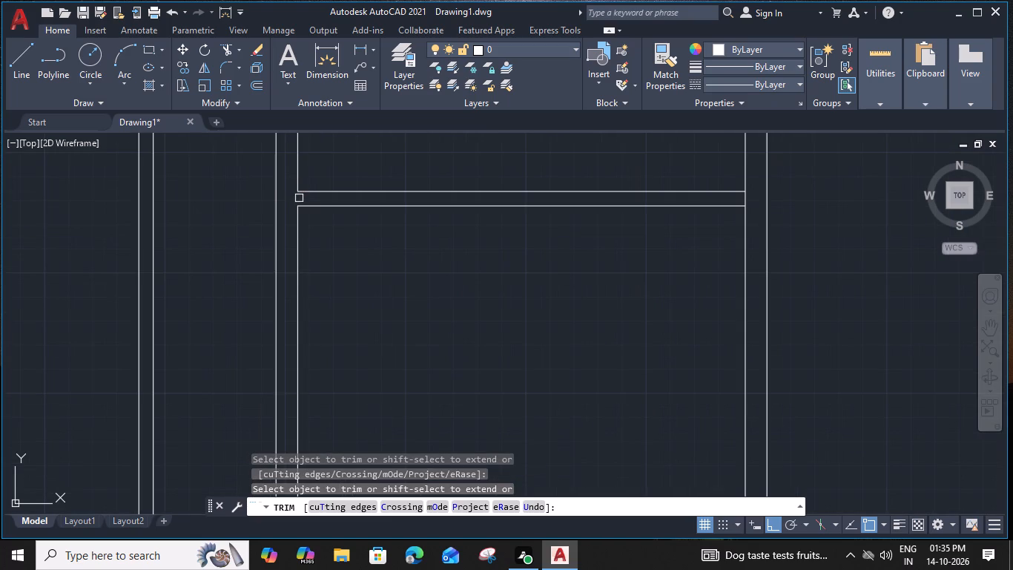
{"action": "left_click", "coordinate": [749, 196]}
{"action": "key", "text": "Escape"}
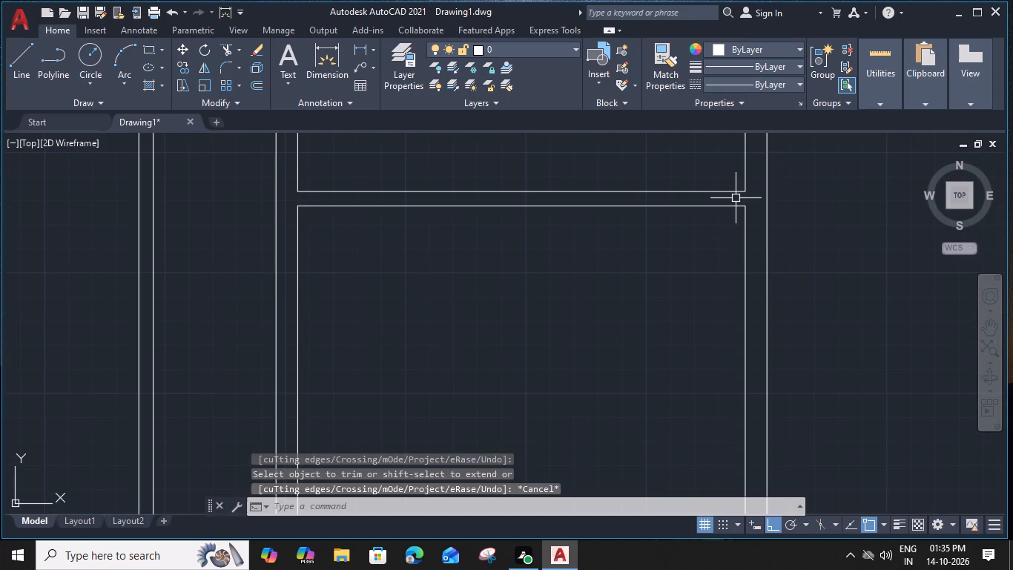
Offset the right side wall's inner line below the 6" partition 10' to the left to set the room width.
{"action": "left_click", "coordinate": [742, 247]}
{"action": "type", "text": "o"}
{"action": "key", "text": "space"}
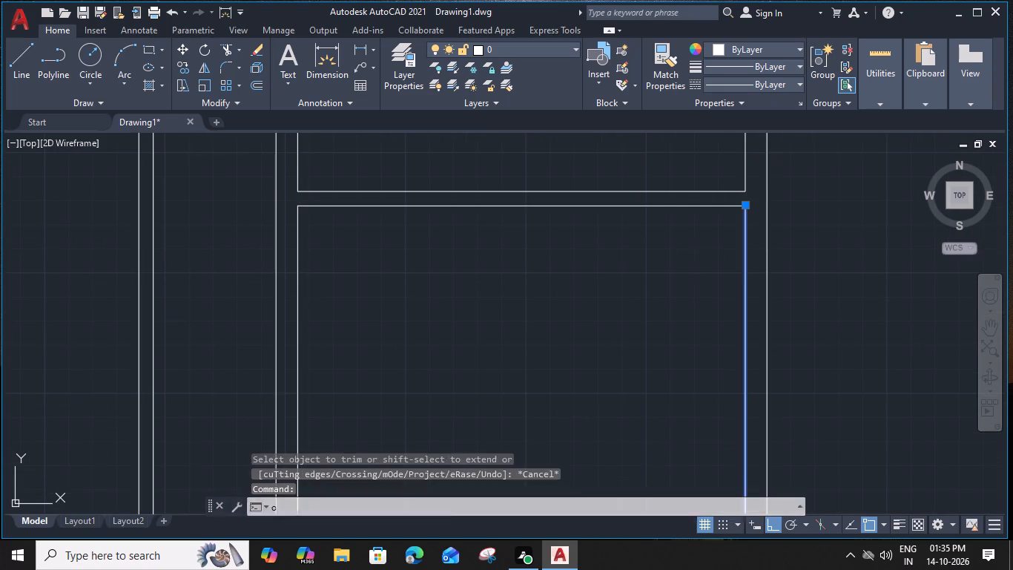
{"action": "type", "text": "10'"}
{"action": "key", "text": "space"}
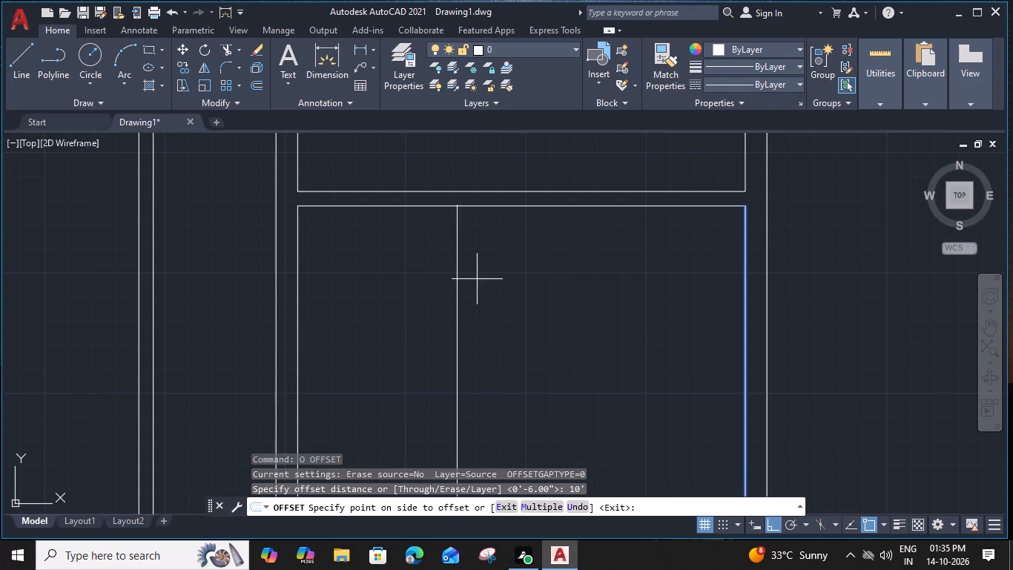
{"action": "left_click", "coordinate": [461, 272]}
{"action": "key", "text": "Escape"}
Offset the new vertical line 9" to the left to form the wall dividing the two lower rooms.
{"action": "left_click", "coordinate": [458, 273]}
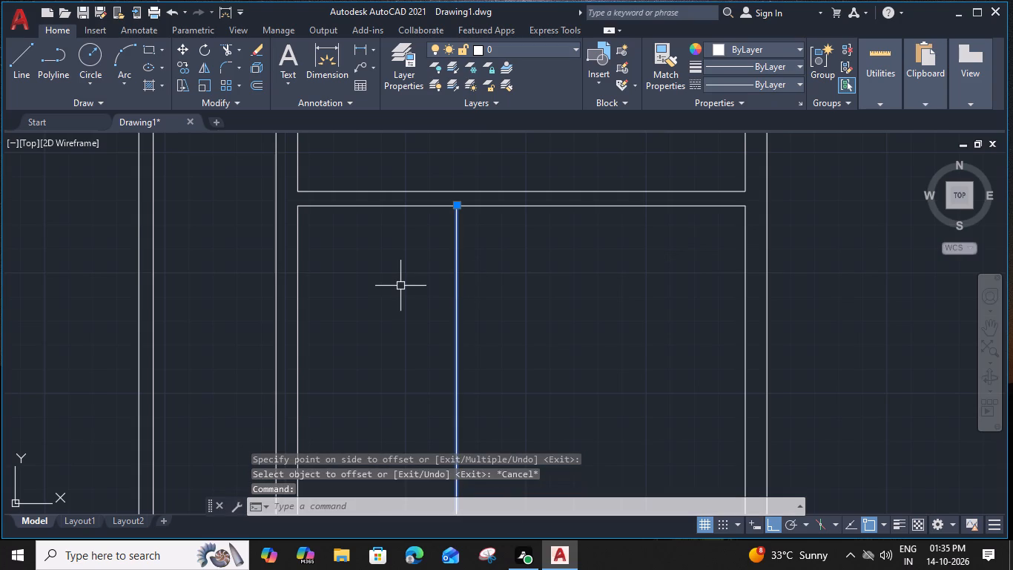
{"action": "type", "text": "o"}
{"action": "key", "text": "space"}
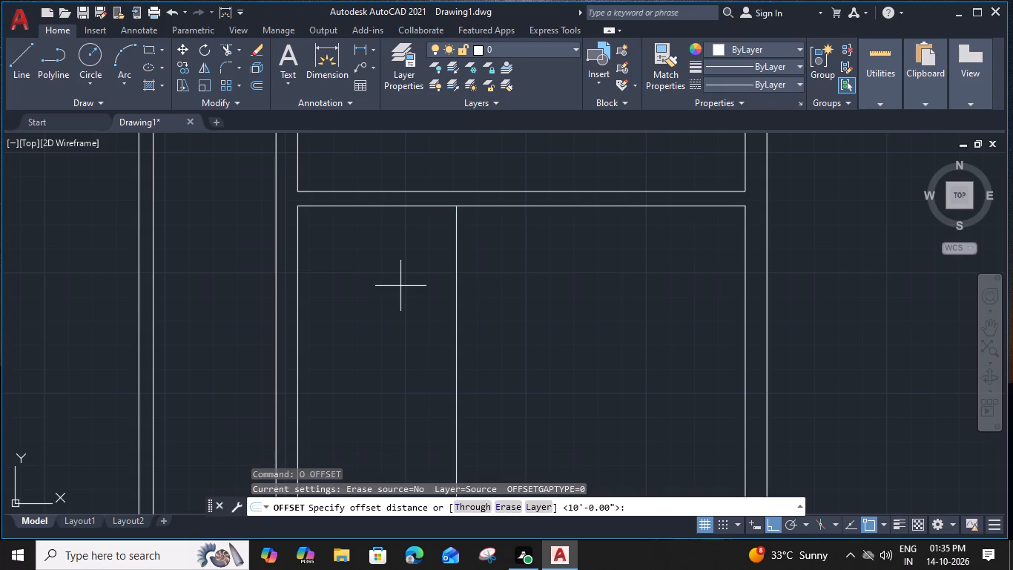
{"action": "type", "text": "9\""}
{"action": "key", "text": "Return"}
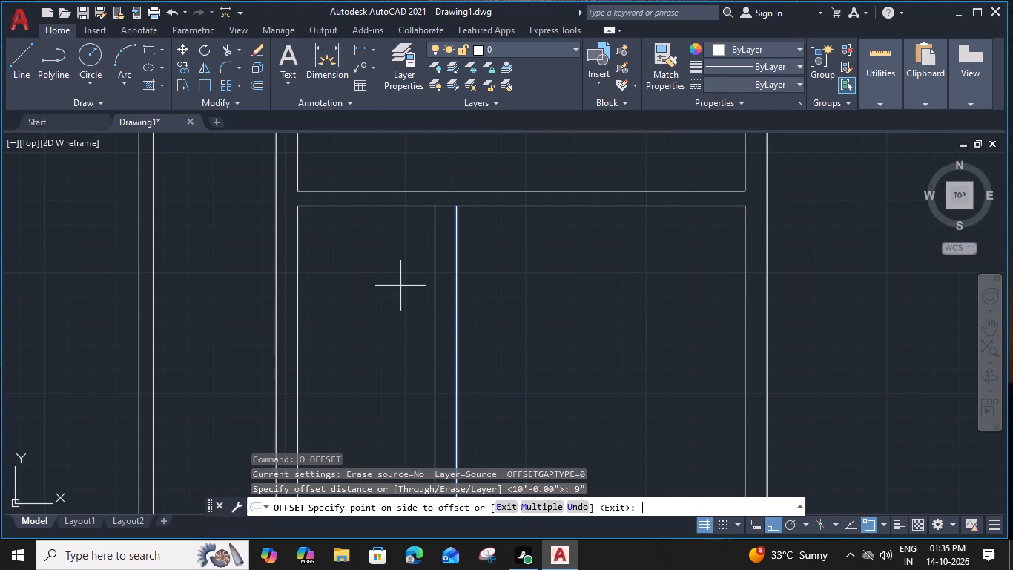
{"action": "left_click", "coordinate": [388, 287]}
{"action": "key", "text": "Escape"}
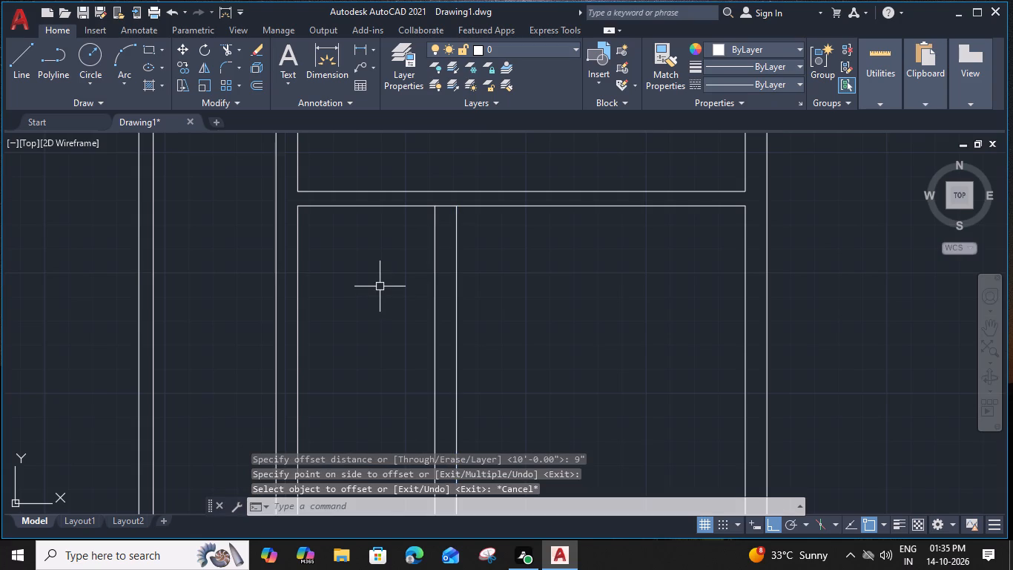
Trim the 6" partition's lower line between the vertical dividing wall's faces to open their junction.
{"action": "type", "text": "tr"}
{"action": "key", "text": "space"}
{"action": "scroll", "coordinate": [455, 204], "scroll_direction": "up", "scroll_amount": 1}
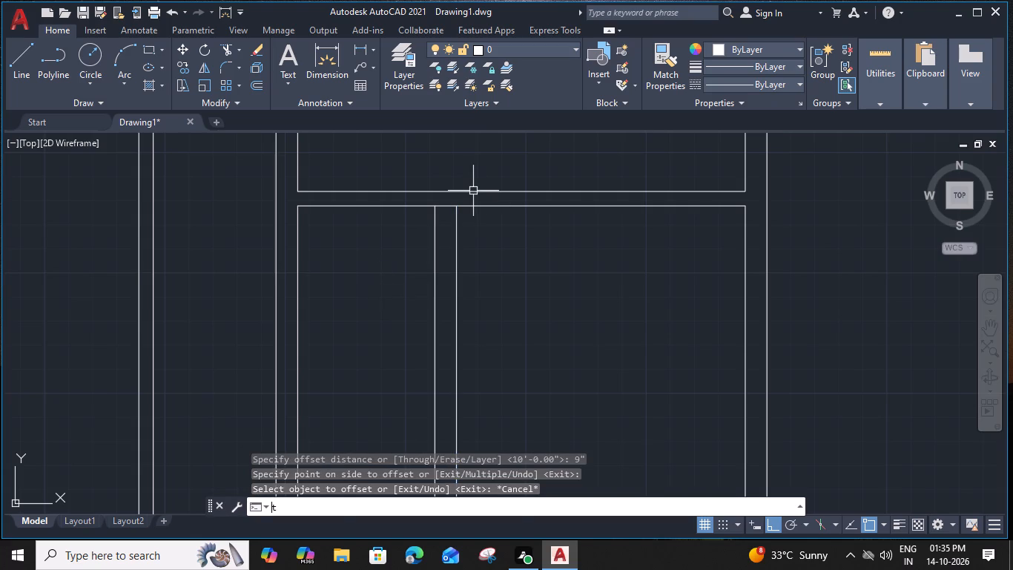
{"action": "left_click", "coordinate": [439, 208]}
{"action": "scroll", "coordinate": [439, 208], "scroll_direction": "down", "scroll_amount": 3}
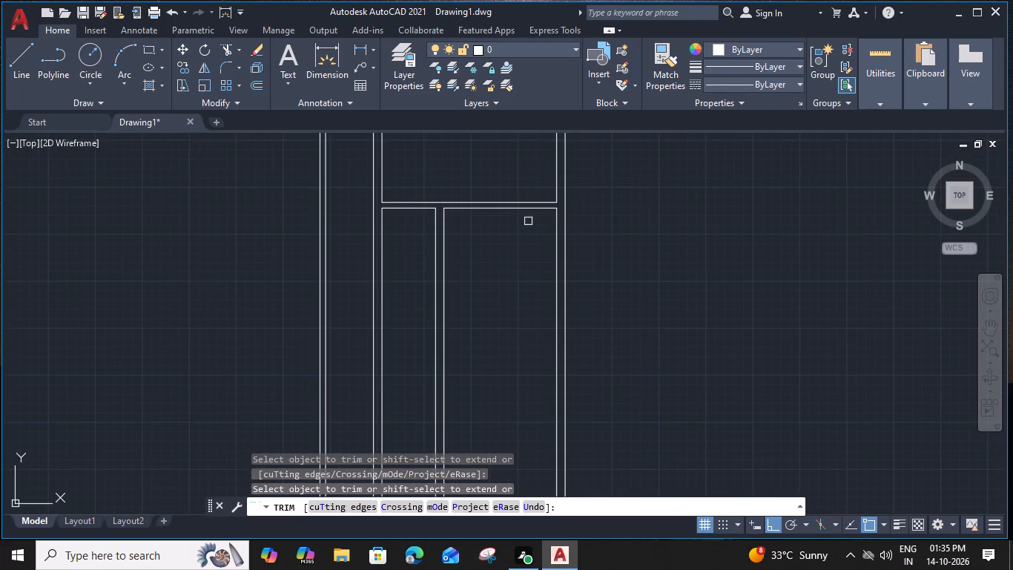
{"action": "key", "text": "Escape"}
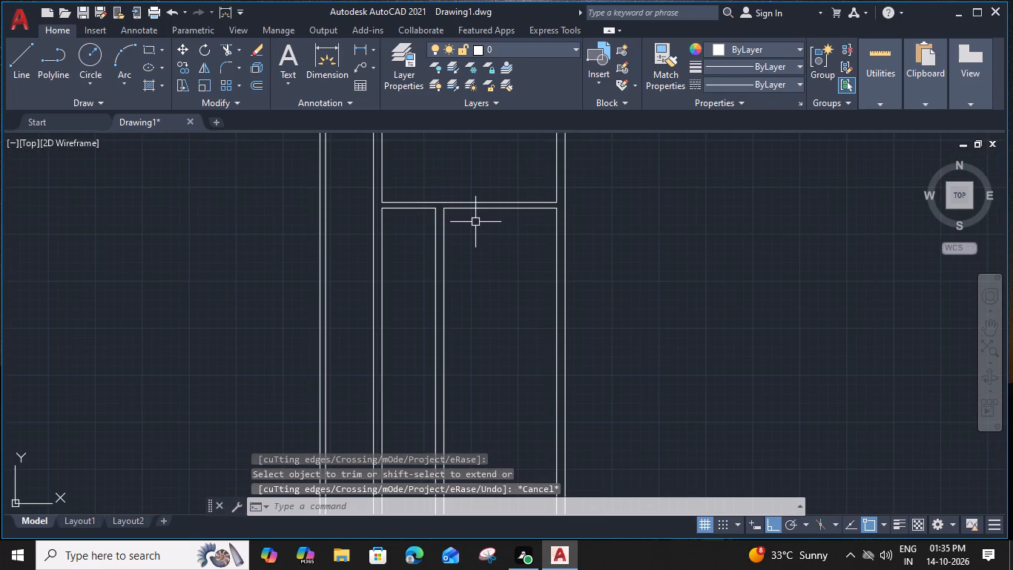
Offset the top line of the room right of the dividing wall 7'3" downward.
{"action": "scroll", "coordinate": [476, 221], "scroll_direction": "up", "scroll_amount": 1}
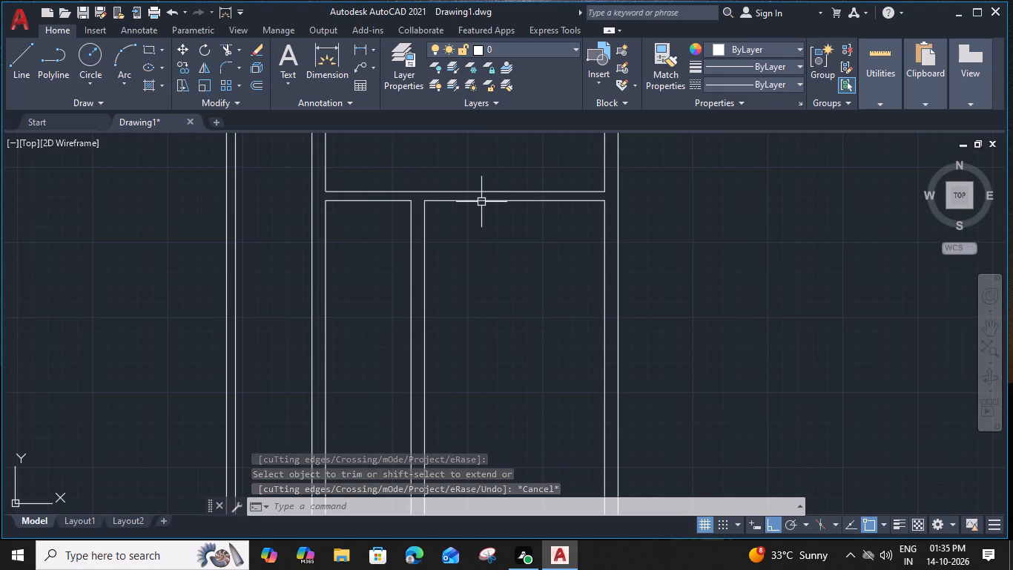
{"action": "left_click", "coordinate": [481, 202]}
{"action": "key", "text": "o"}
{"action": "key", "text": "space"}
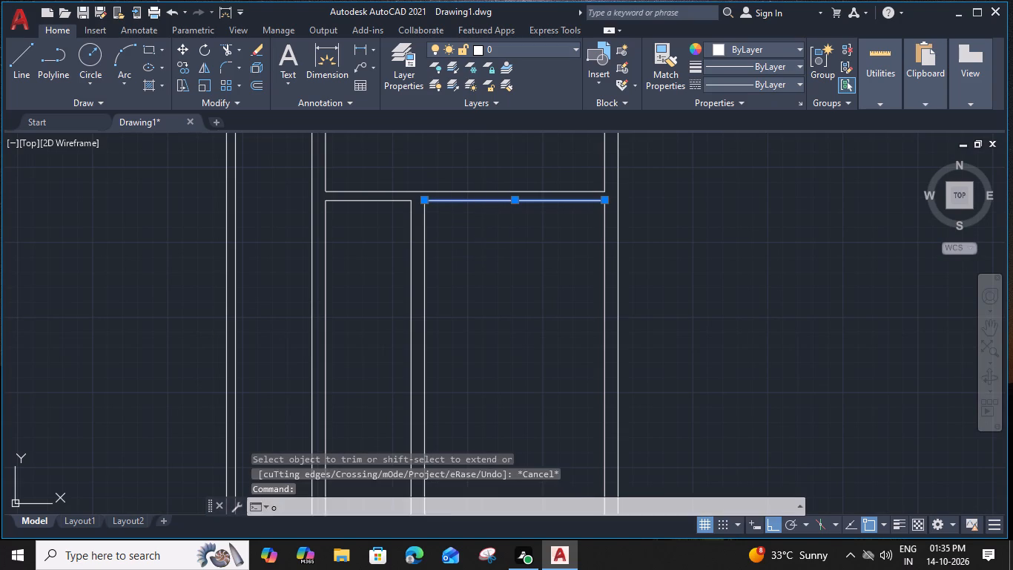
{"action": "type", "text": "7'"}
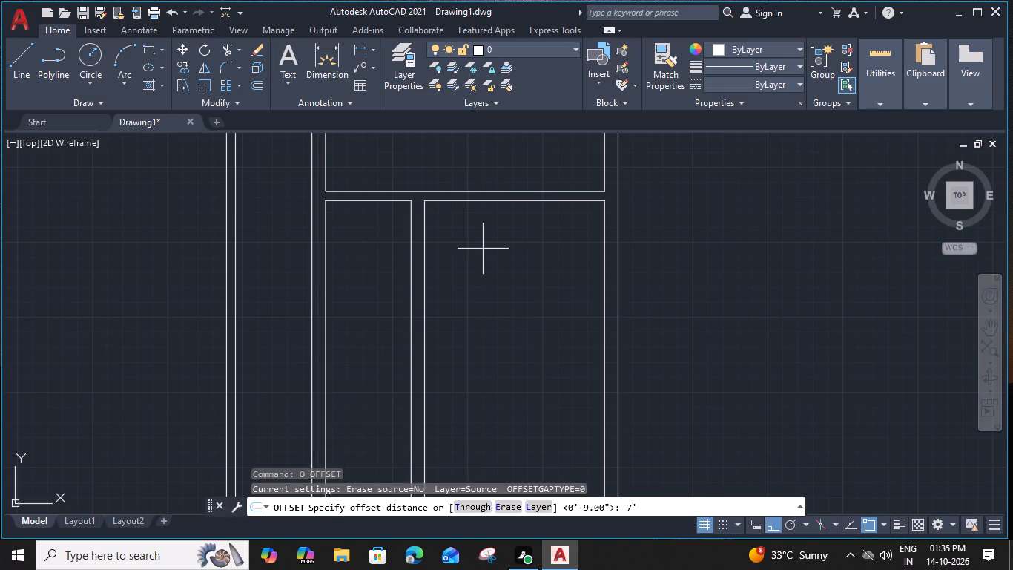
{"action": "key", "text": "3"}
{"action": "key", "text": "shift+quotedbl"}
{"action": "key", "text": "Return"}
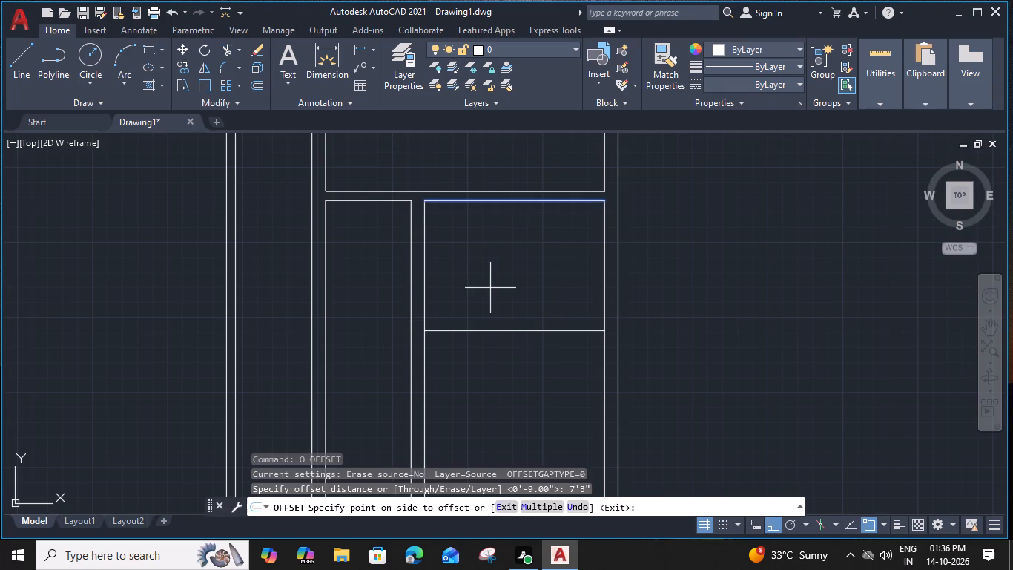
{"action": "left_click", "coordinate": [490, 288]}
{"action": "middle_click_drag", "start_coordinate": [487, 298], "coordinate": [512, 278]}
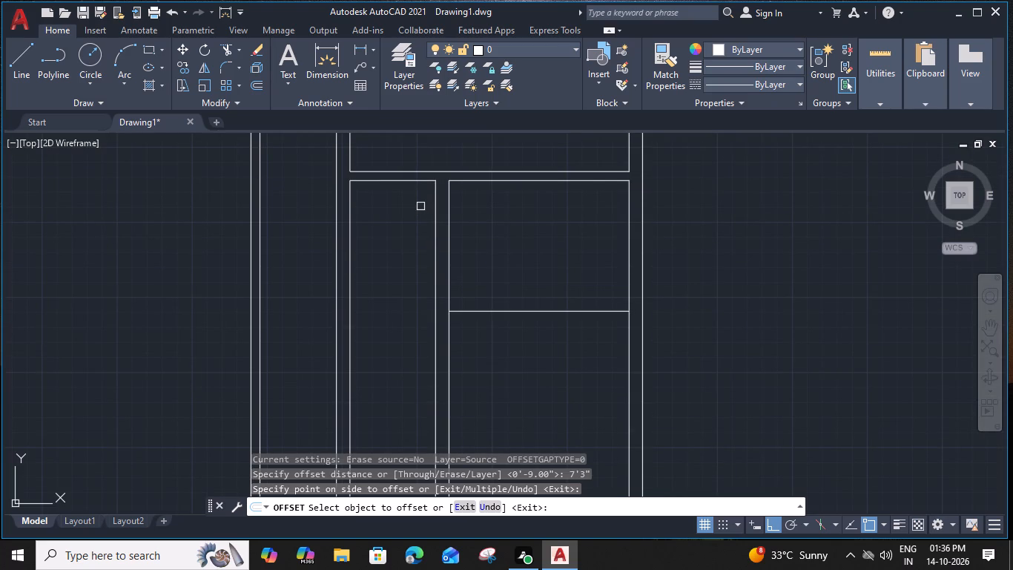
{"action": "key", "text": "Escape"}
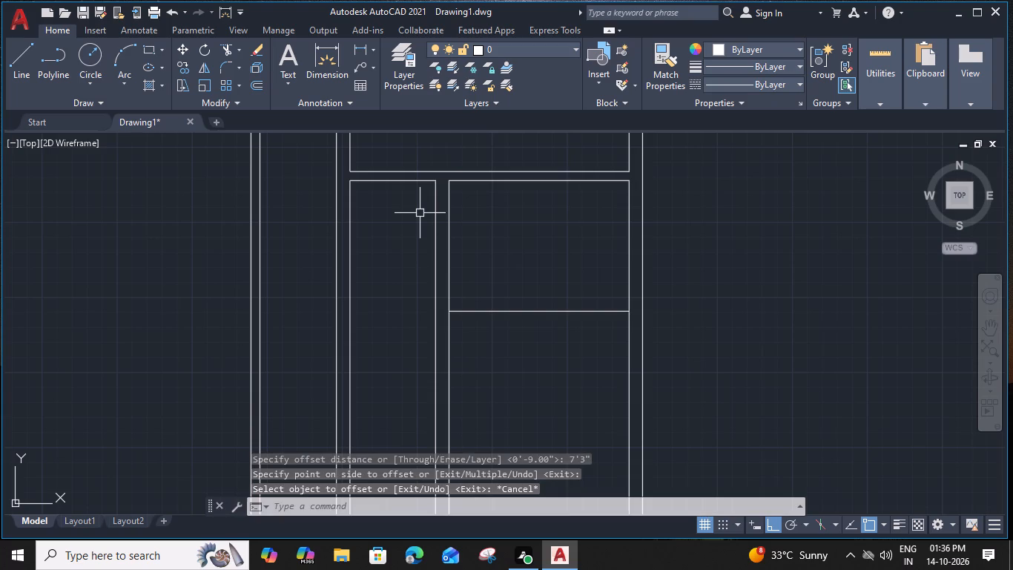
Offset the top line of the narrow room left of the dividing wall 6'10.5" downward.
{"action": "left_click", "coordinate": [415, 179]}
{"action": "type", "text": "o"}
{"action": "key", "text": "space"}
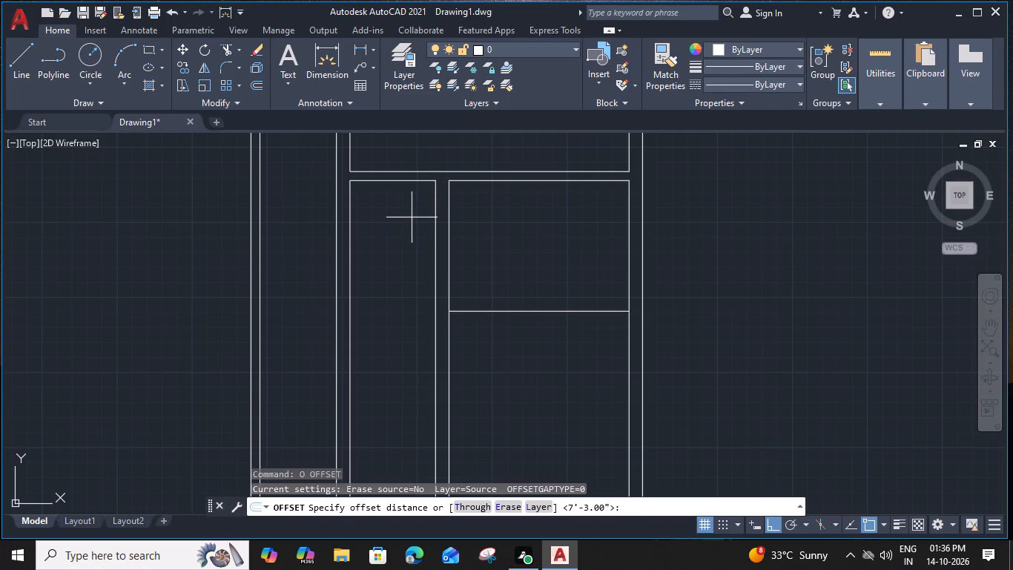
{"action": "type", "text": "6'"}
{"action": "type", "text": "10"}
{"action": "key", "text": "period"}
{"action": "type", "text": "5\""}
{"action": "key", "text": "Return"}
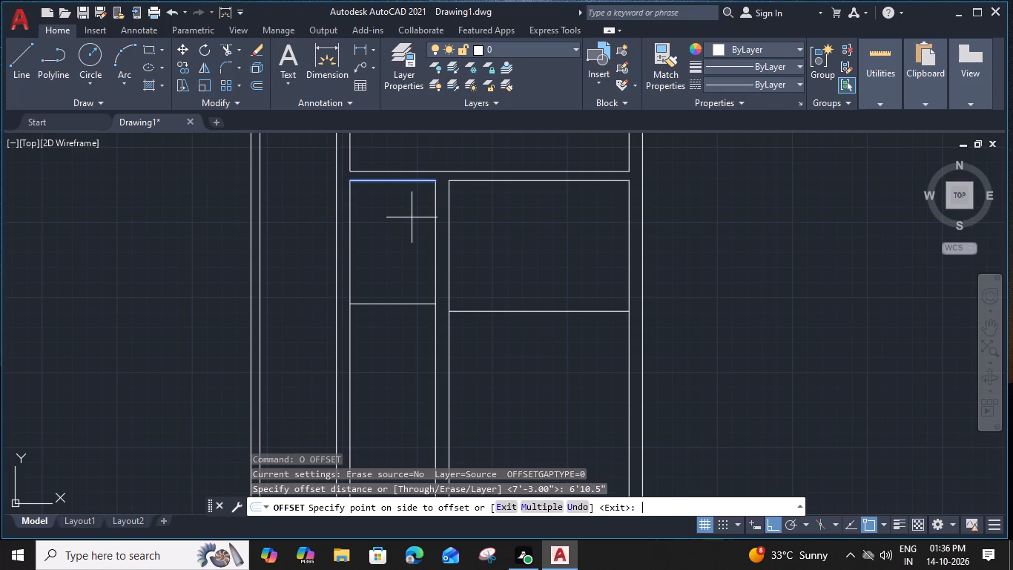
{"action": "left_click", "coordinate": [420, 309]}
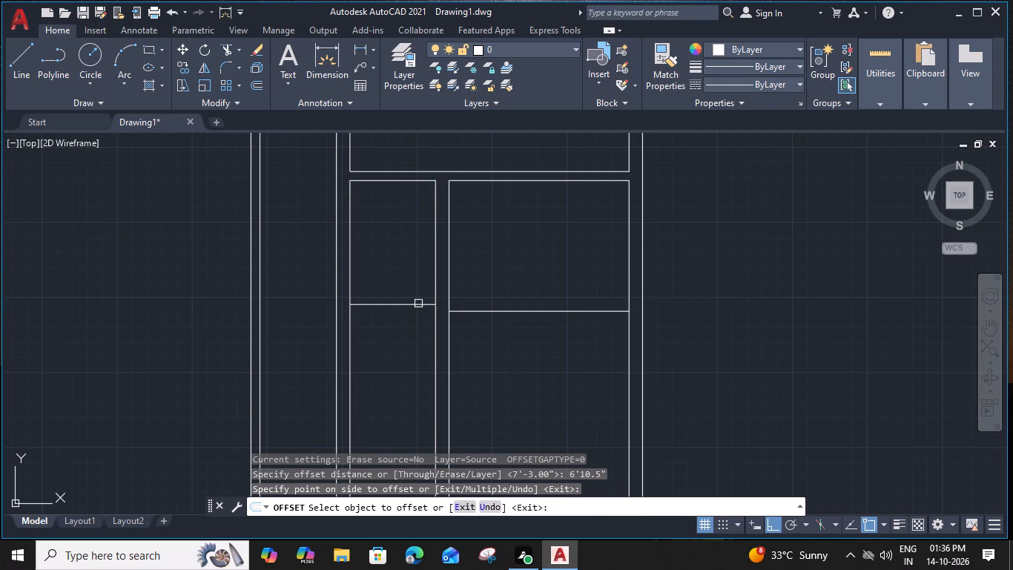
{"action": "key", "text": "Escape"}
Offset the bottom lines of the left and right rooms 9" downward to form the walls below them.
{"action": "left_click", "coordinate": [418, 304]}
{"action": "key", "text": "o"}
{"action": "key", "text": "space"}
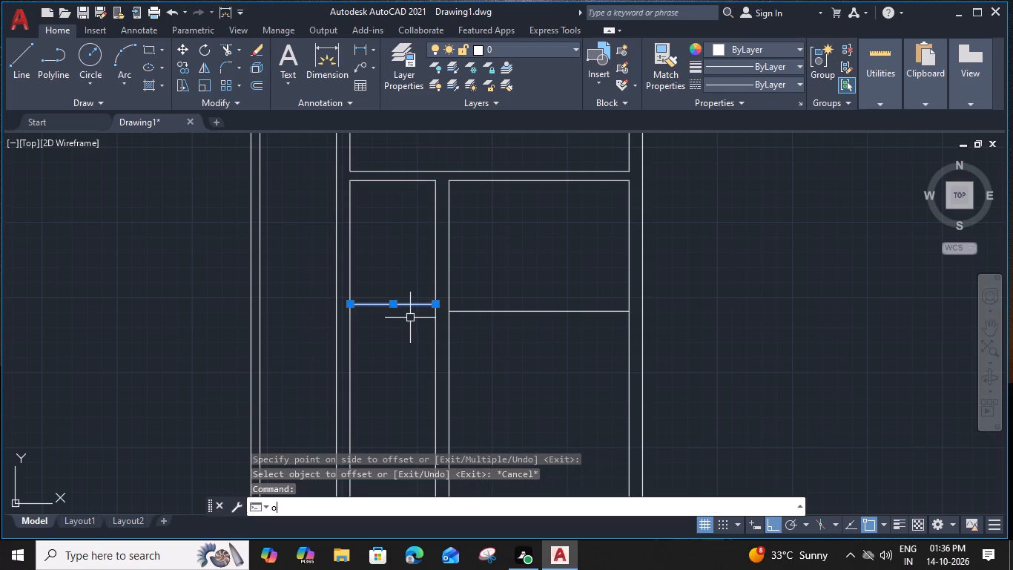
{"action": "type", "text": "9\""}
{"action": "key", "text": "Return"}
{"action": "left_click", "coordinate": [407, 356]}
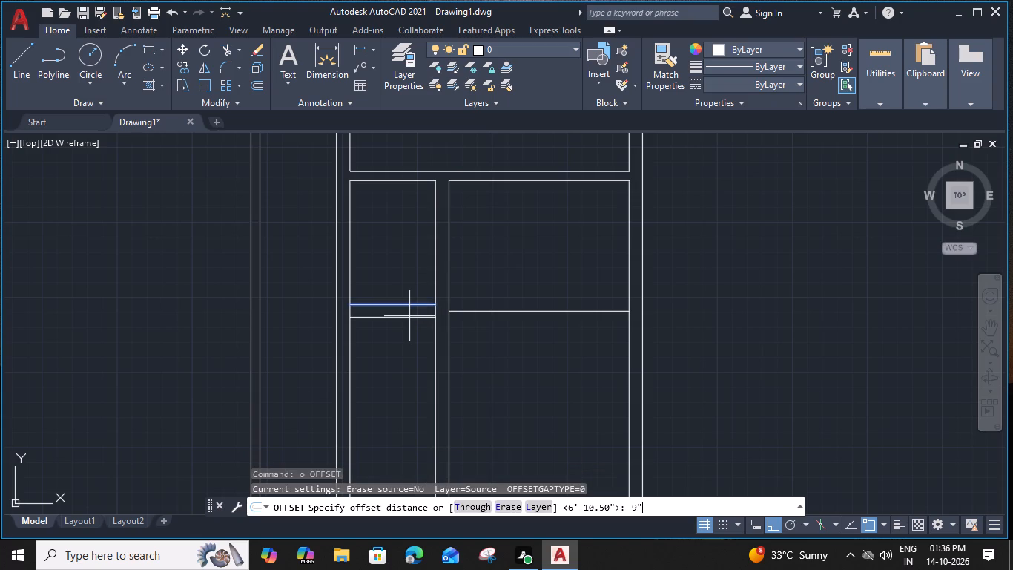
{"action": "left_click", "coordinate": [534, 311]}
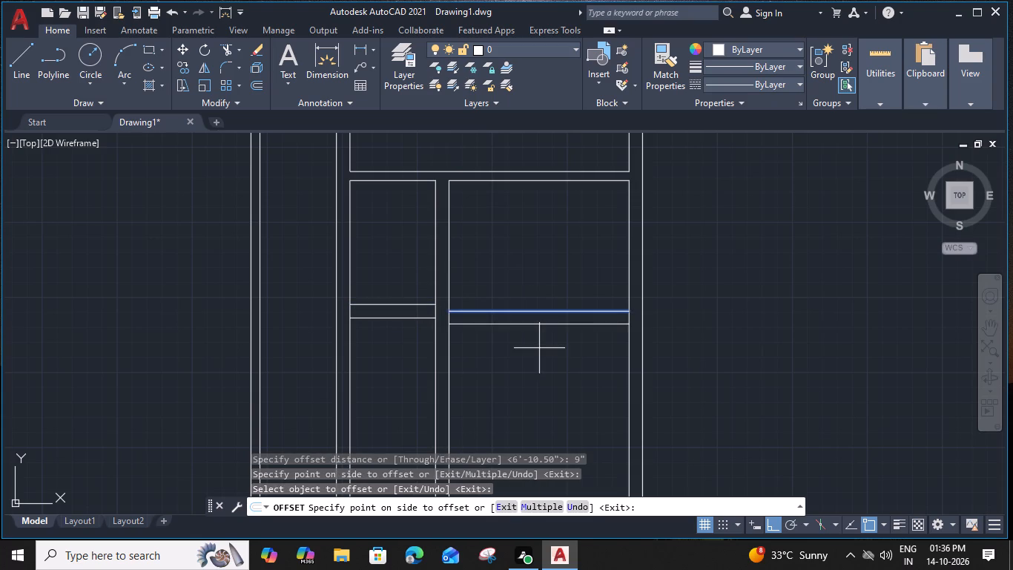
{"action": "left_click", "coordinate": [537, 348]}
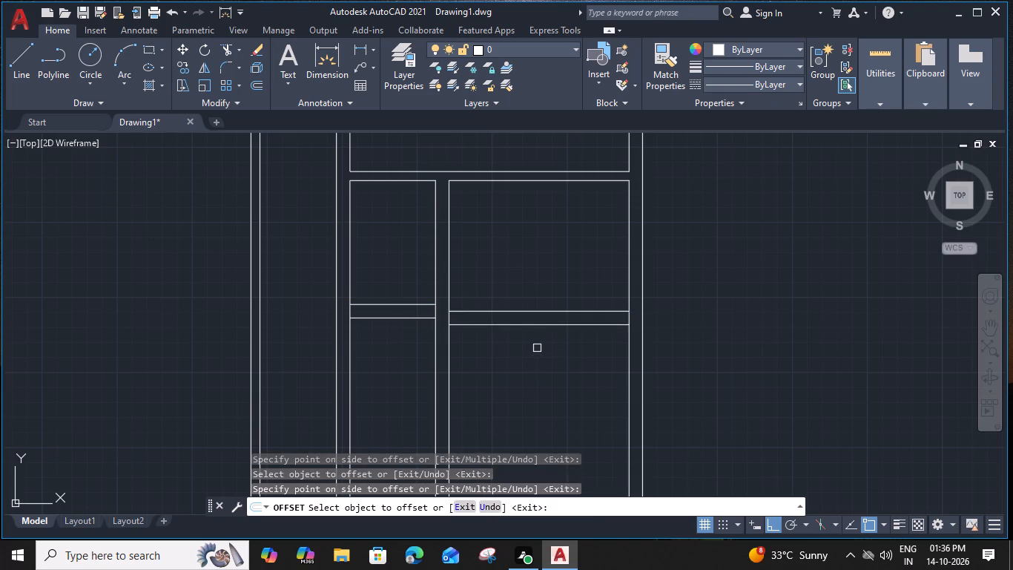
{"action": "key", "text": "Escape"}
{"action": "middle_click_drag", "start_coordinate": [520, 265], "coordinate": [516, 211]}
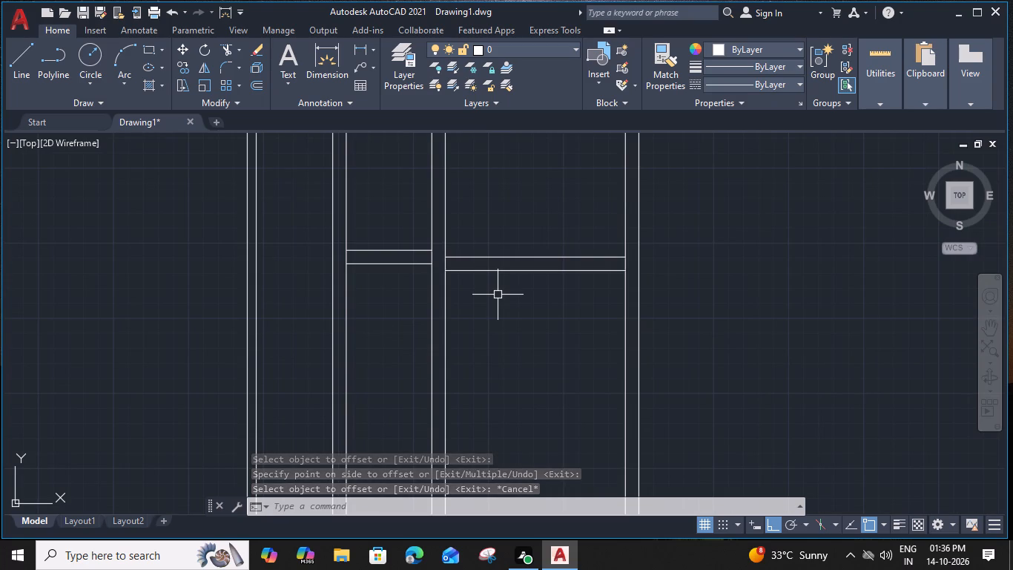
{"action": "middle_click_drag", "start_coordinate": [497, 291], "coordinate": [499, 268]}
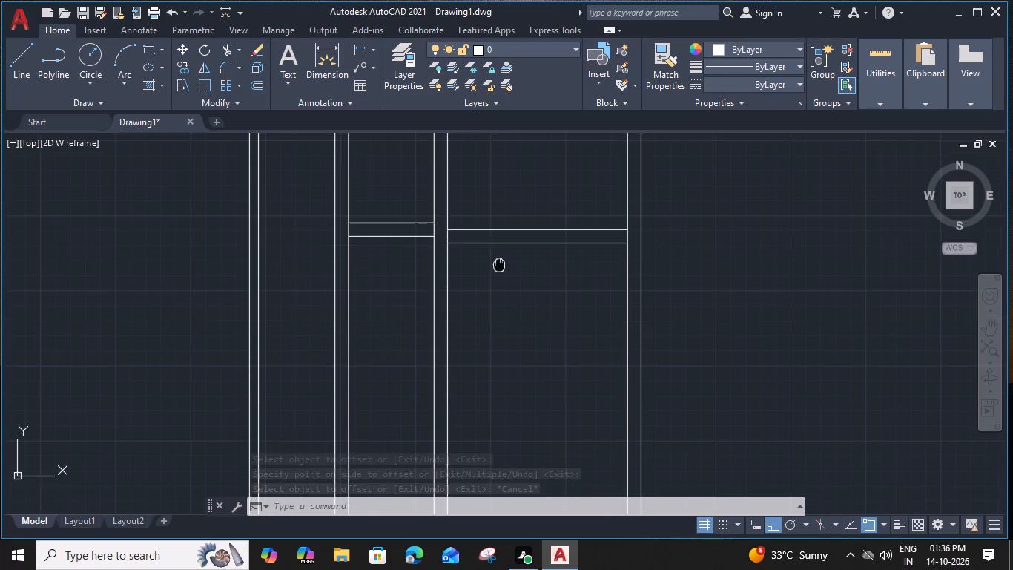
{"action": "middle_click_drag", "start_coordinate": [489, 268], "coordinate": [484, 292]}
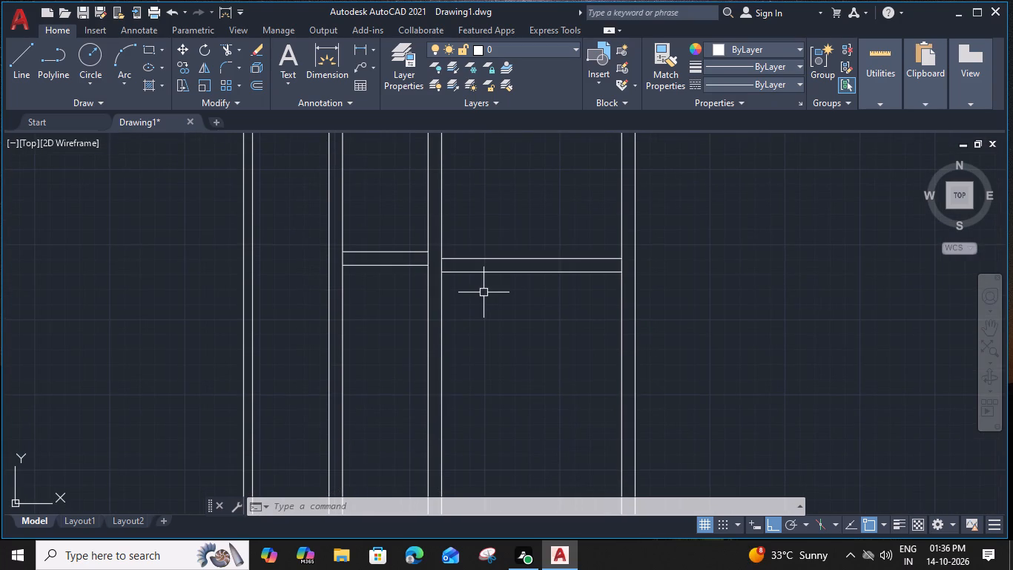
Extend both lines of the right room's bottom wall across the dividing wall to the narrow room's left wall.
{"action": "type", "text": "ex"}
{"action": "key", "text": "space"}
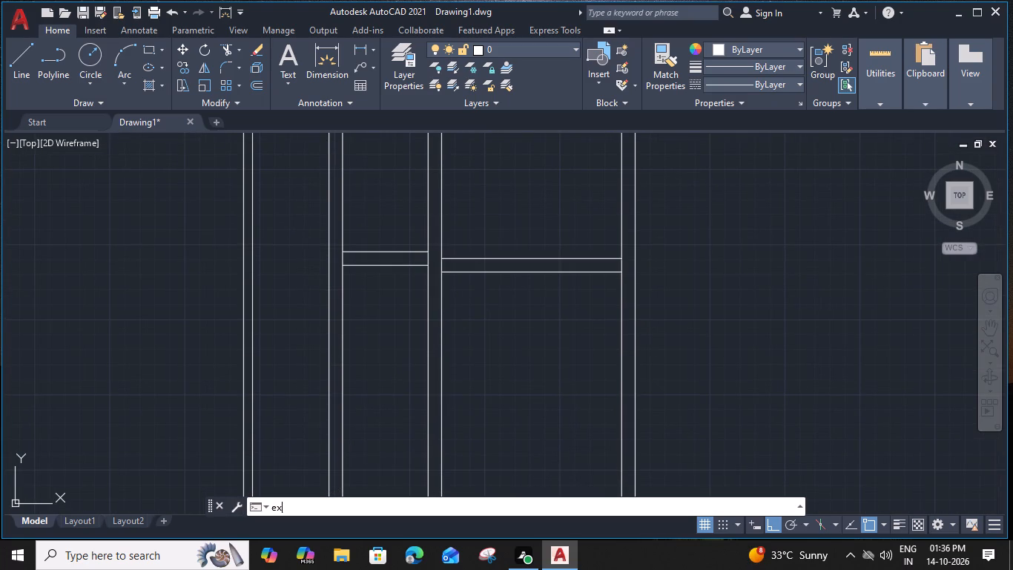
{"action": "left_click", "coordinate": [469, 258]}
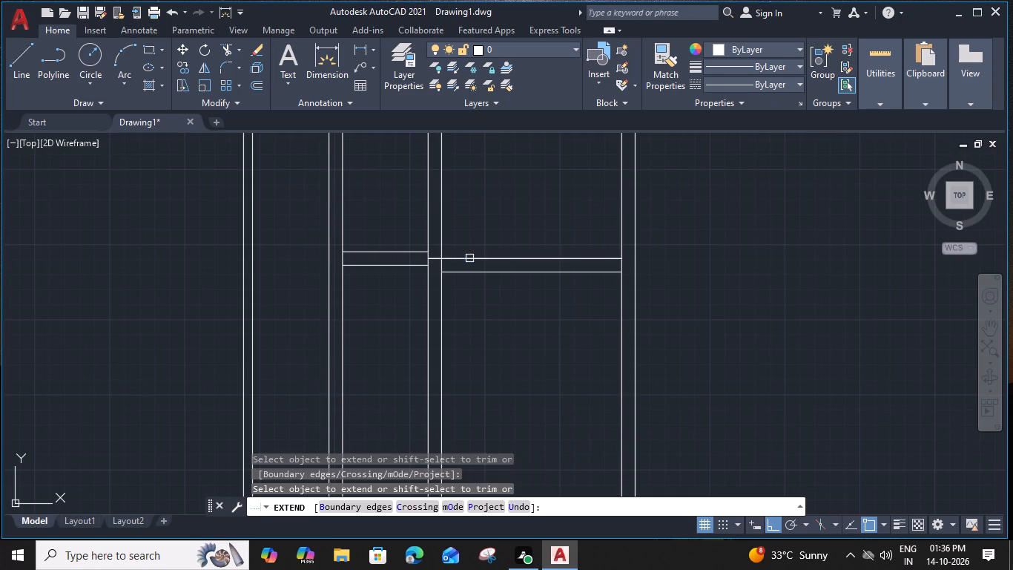
{"action": "left_click", "coordinate": [463, 258]}
{"action": "left_click", "coordinate": [467, 276]}
{"action": "left_click", "coordinate": [464, 266]}
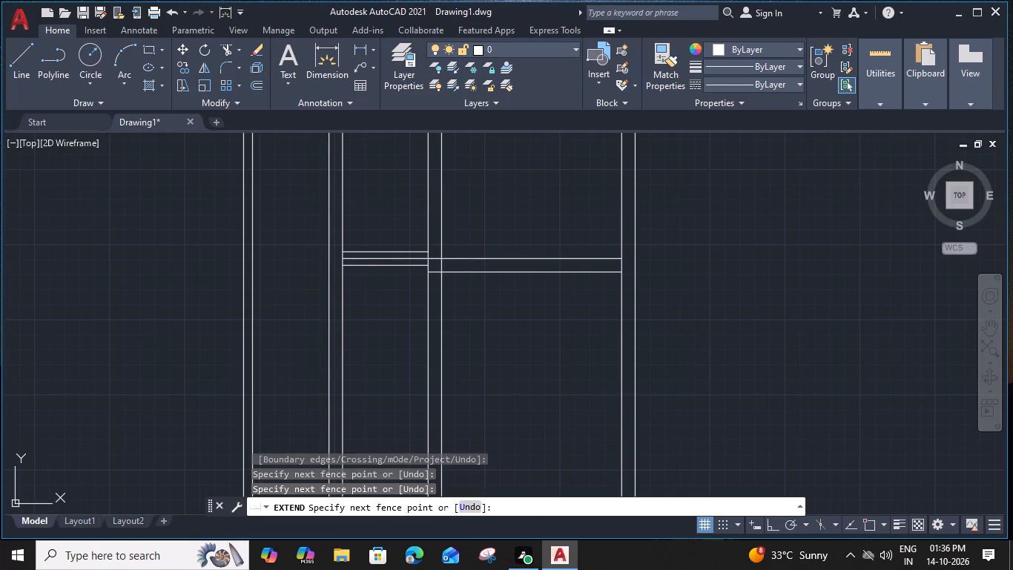
{"action": "left_click", "coordinate": [463, 271]}
Trim the right wall's inner face and the dividing wall's right face between the two lines of the horizontal wall.
{"action": "scroll", "coordinate": [601, 269], "scroll_direction": "up", "scroll_amount": 2}
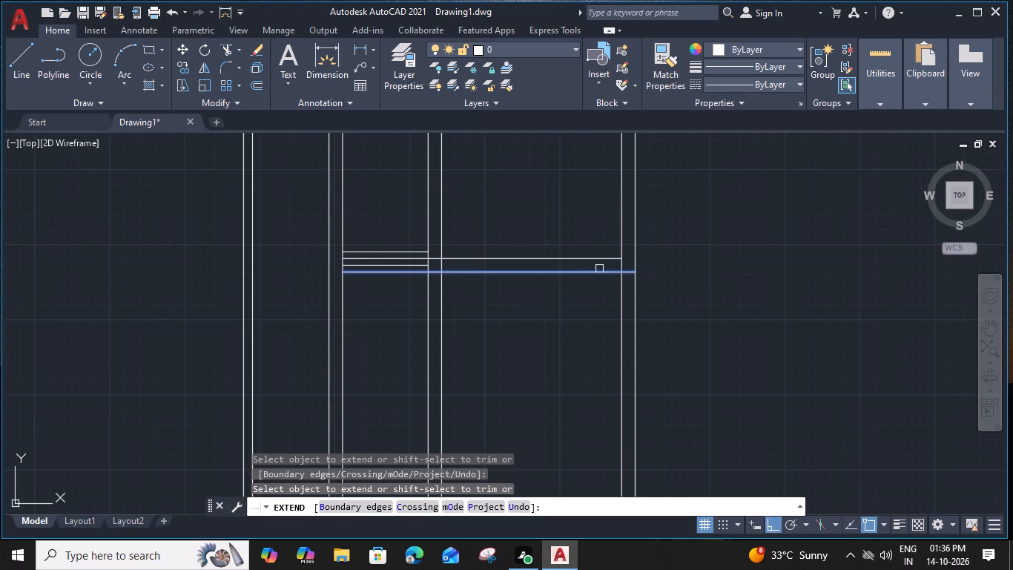
{"action": "left_click", "coordinate": [656, 261], "text": "shift"}
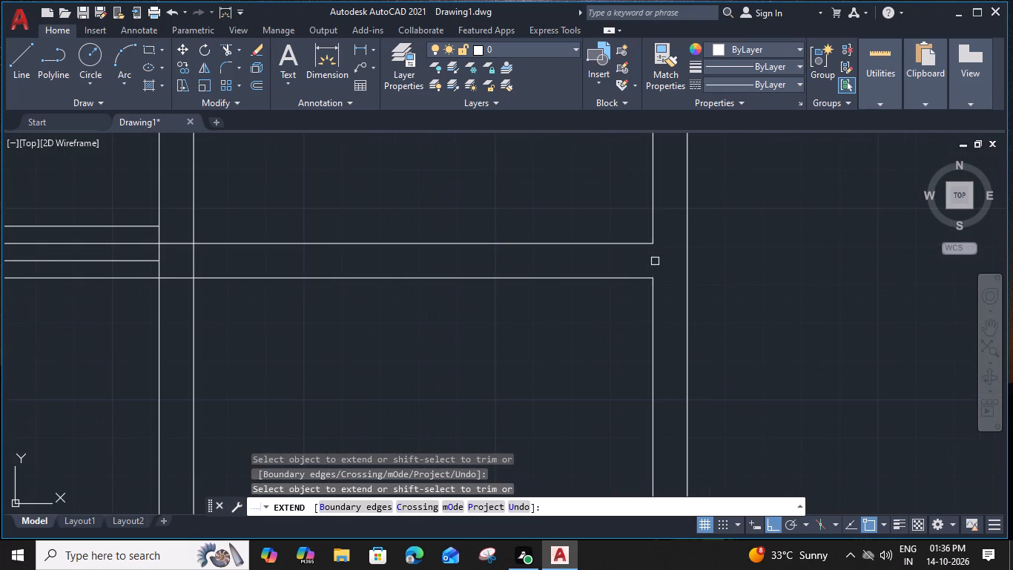
{"action": "scroll", "coordinate": [650, 261], "scroll_direction": "down", "scroll_amount": 2}
{"action": "scroll", "coordinate": [440, 264], "scroll_direction": "up", "scroll_amount": 2}
{"action": "left_click", "coordinate": [505, 258], "text": "shift"}
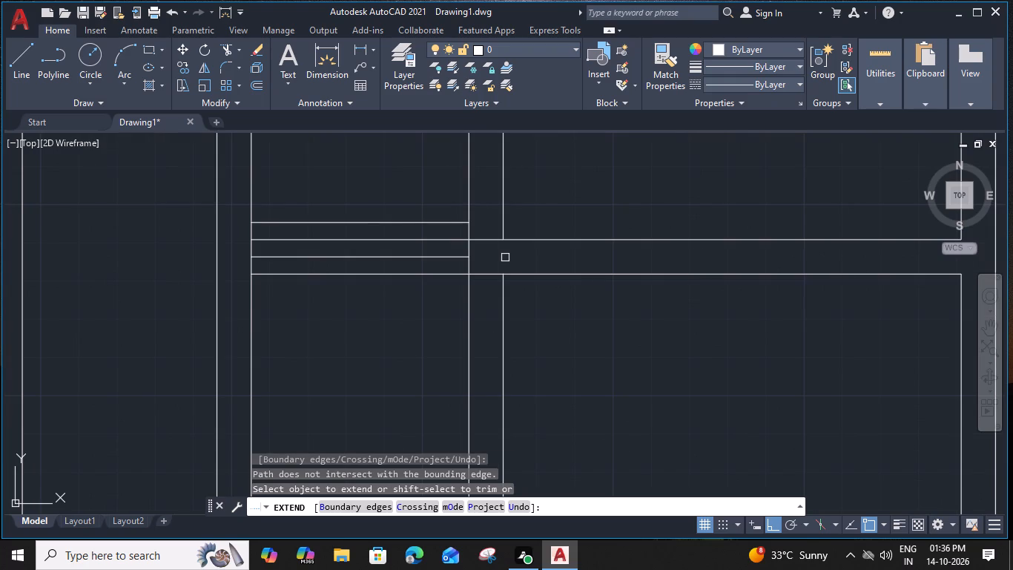
Remove the narrow room's two separate bottom wall lines, keeping the extended pair of lines.
{"action": "left_click", "coordinate": [438, 259], "text": "shift"}
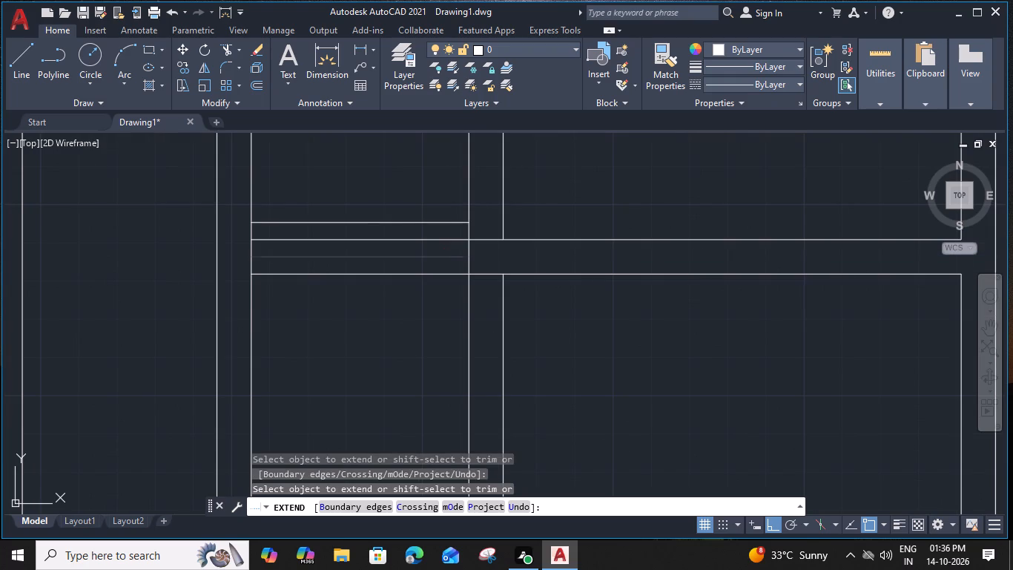
{"action": "left_click", "coordinate": [412, 226], "text": "shift"}
Trim the remaining line segments where the horizontal wall meets the dividing wall and the left wall's inner face.
{"action": "left_click", "coordinate": [468, 260], "text": "shift"}
{"action": "left_click", "coordinate": [482, 237], "text": "shift"}
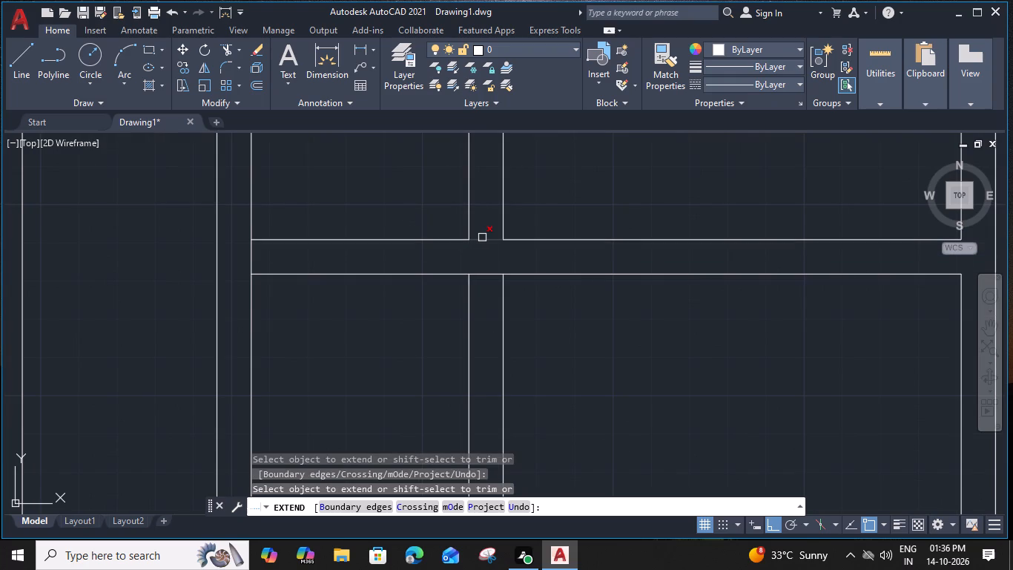
{"action": "left_click", "coordinate": [252, 252], "text": "shift"}
{"action": "scroll", "coordinate": [300, 231], "scroll_direction": "down", "scroll_amount": 3}
{"action": "middle_click_drag", "start_coordinate": [340, 203], "coordinate": [352, 264]}
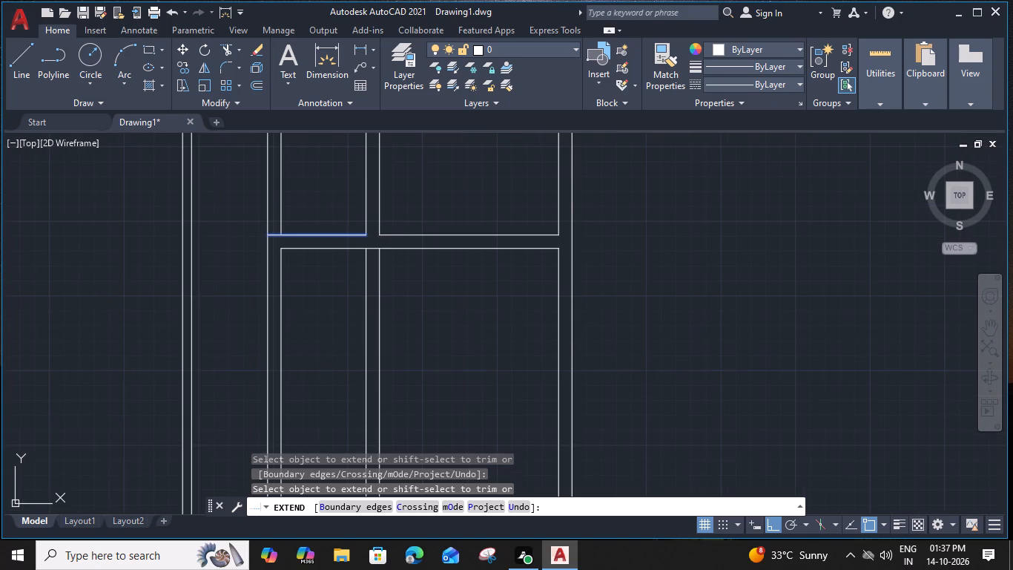
{"action": "middle_click_drag", "start_coordinate": [352, 264], "coordinate": [369, 258]}
{"action": "key", "text": "Escape"}
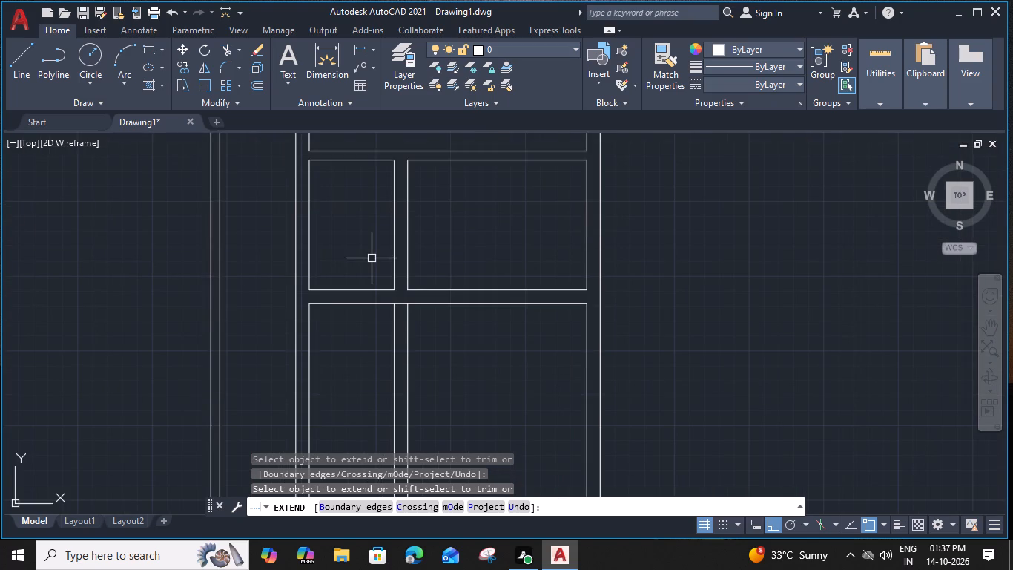
Erase the two dividing wall lines that continue below the horizontal wall.
{"action": "middle_click_drag", "start_coordinate": [362, 344], "coordinate": [376, 330]}
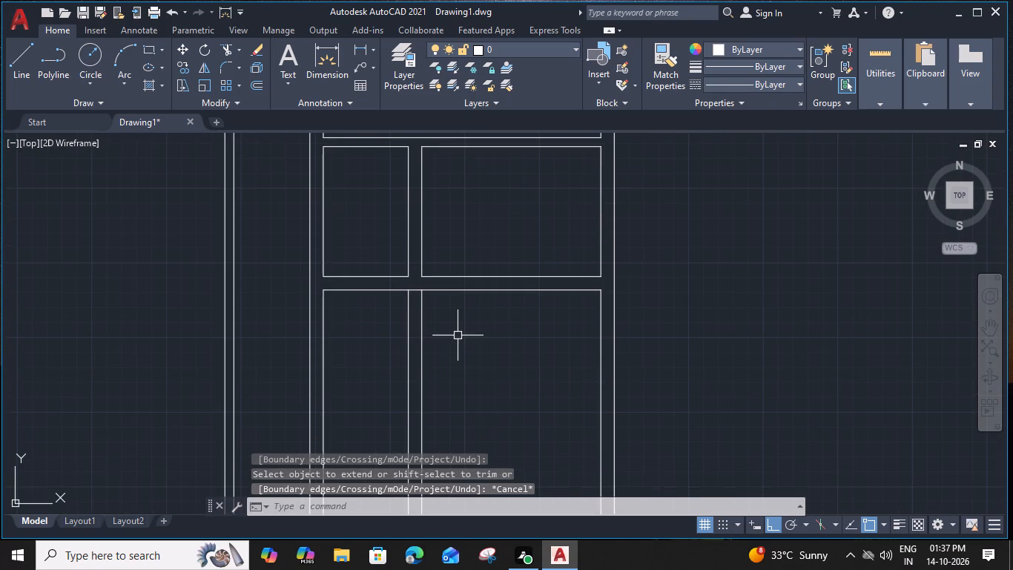
{"action": "left_click", "coordinate": [463, 327]}
{"action": "left_click", "coordinate": [389, 364]}
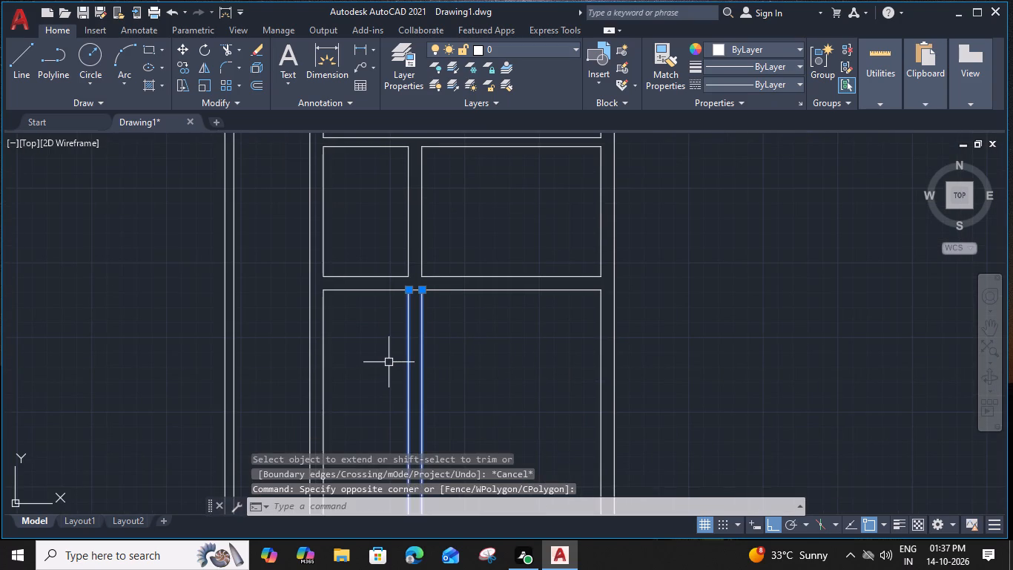
{"action": "key", "text": "Delete"}
Offset the top line of the wide lower room 16'7.5" downward.
{"action": "middle_click_drag", "start_coordinate": [389, 361], "coordinate": [400, 324]}
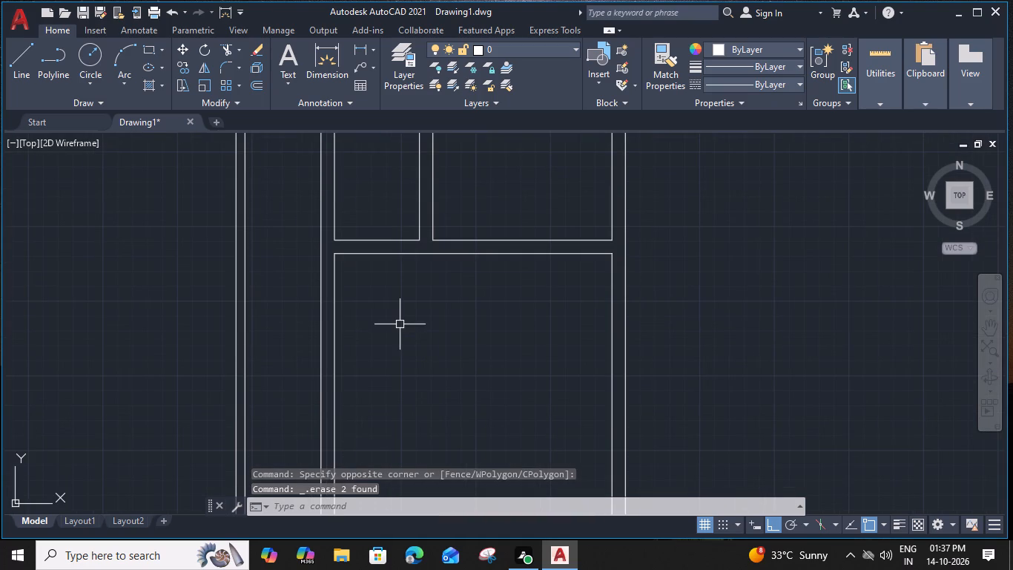
{"action": "left_click", "coordinate": [510, 255]}
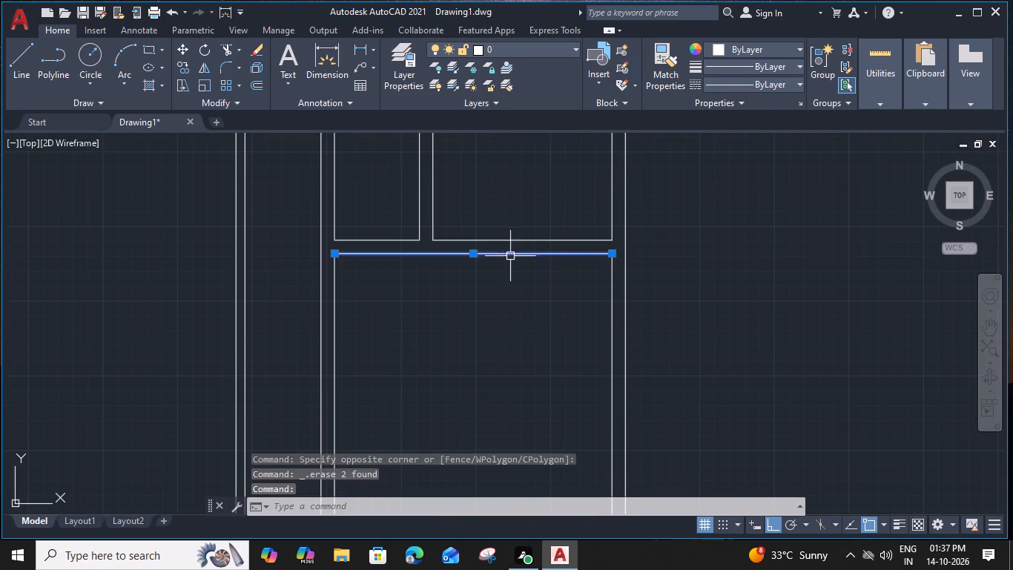
{"action": "key", "text": "o"}
{"action": "key", "text": "space"}
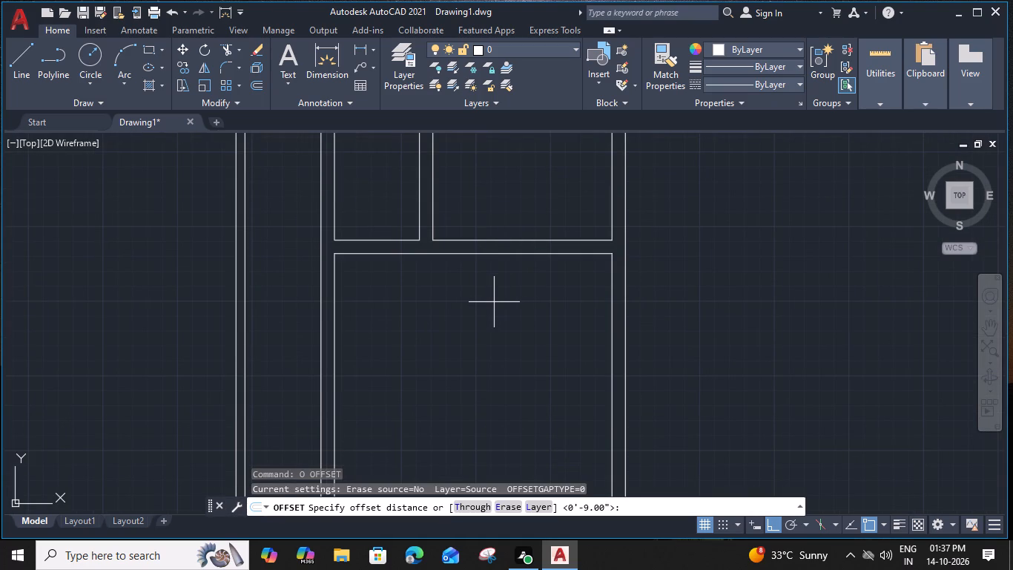
{"action": "key", "text": "1"}
{"action": "type", "text": "6'"}
{"action": "key", "text": "7"}
{"action": "key", "text": "period"}
{"action": "type", "text": "5\""}
{"action": "key", "text": "Return"}
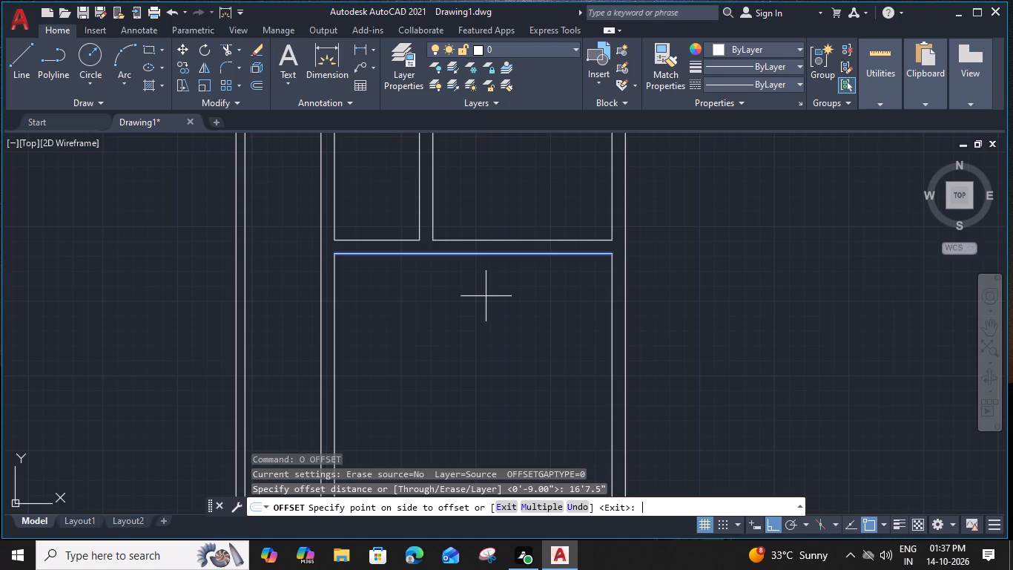
{"action": "scroll", "coordinate": [489, 347], "scroll_direction": "down", "scroll_amount": 1}
{"action": "middle_click_drag", "start_coordinate": [486, 339], "coordinate": [468, 258]}
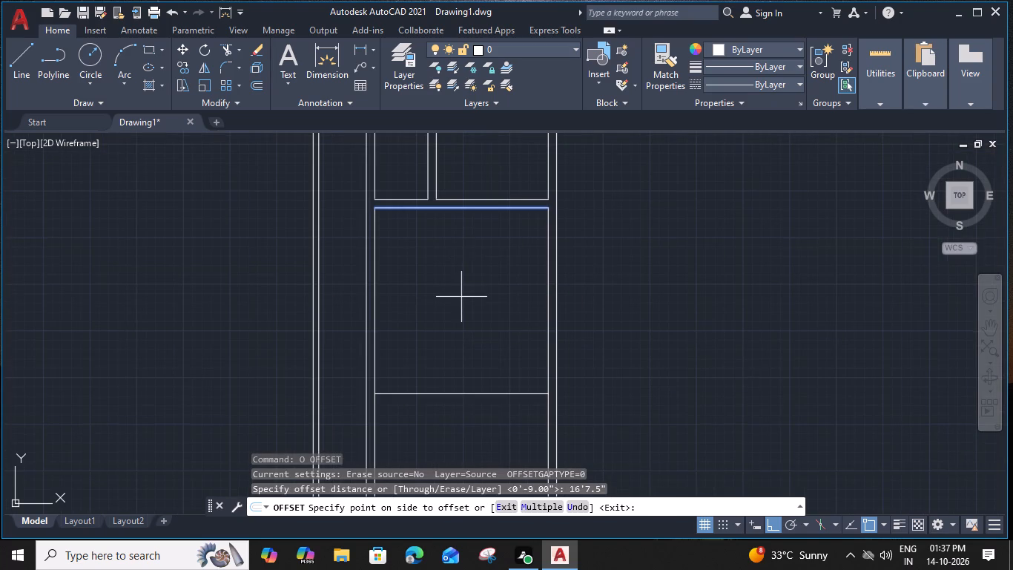
{"action": "left_click", "coordinate": [461, 298]}
{"action": "key", "text": "Escape"}
Offset the lower room's bottom line 9" downward to form its bottom wall.
{"action": "middle_click_drag", "start_coordinate": [446, 340], "coordinate": [452, 259]}
{"action": "left_click", "coordinate": [467, 314]}
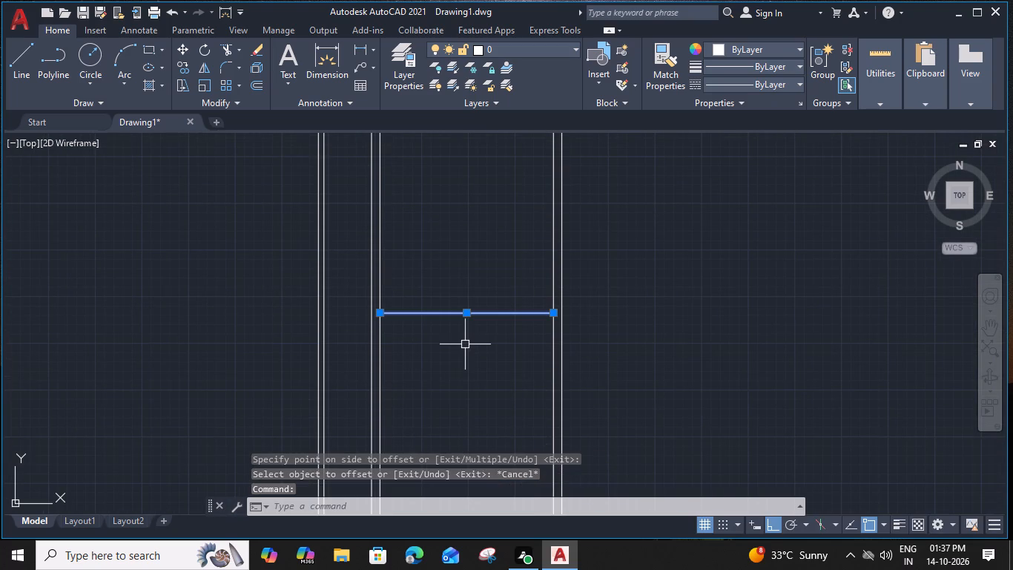
{"action": "type", "text": "o"}
{"action": "key", "text": "space"}
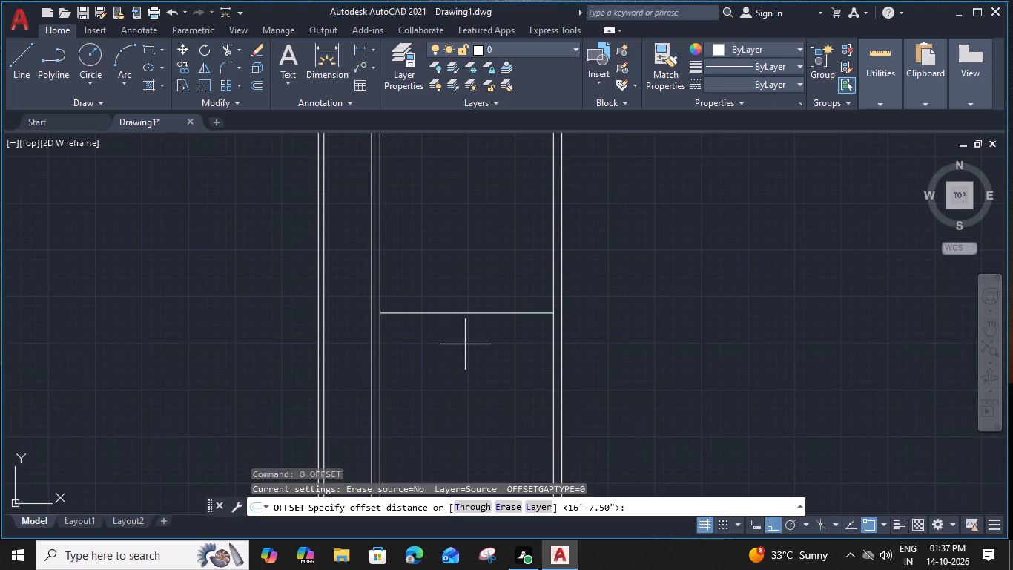
{"action": "type", "text": "9\""}
{"action": "key", "text": "Return"}
{"action": "left_click", "coordinate": [466, 370]}
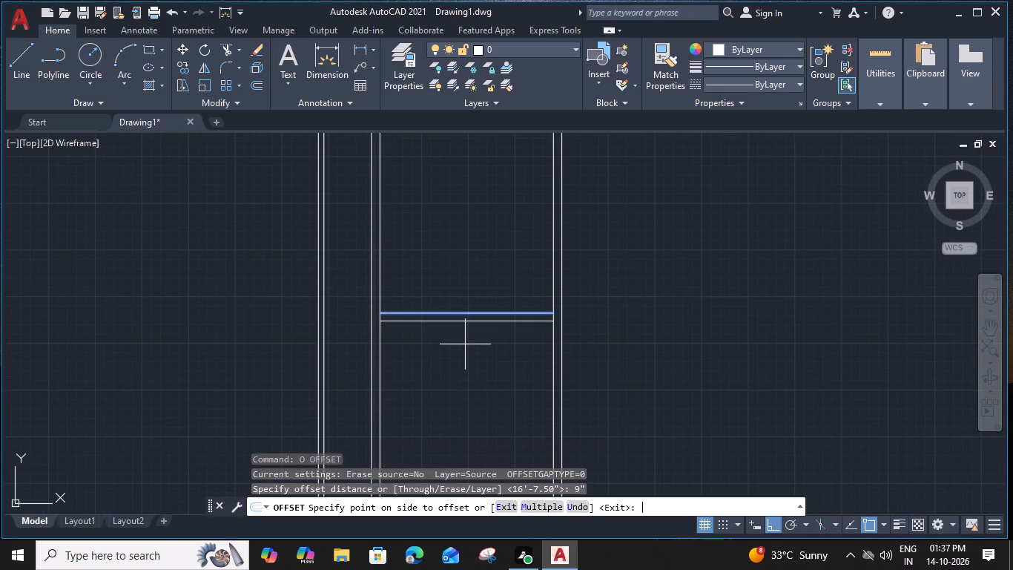
{"action": "key", "text": "Escape"}
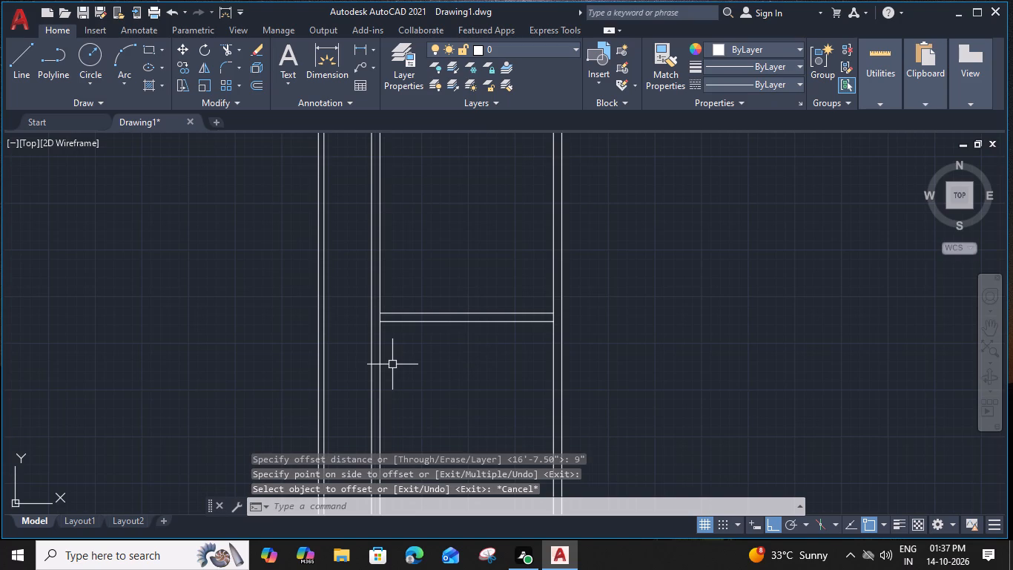
Extend the bottom wall's outer line to both outer wall faces and its inner line to the right outer face.
{"action": "key", "text": "e"}
{"action": "type", "text": "x"}
{"action": "key", "text": "space"}
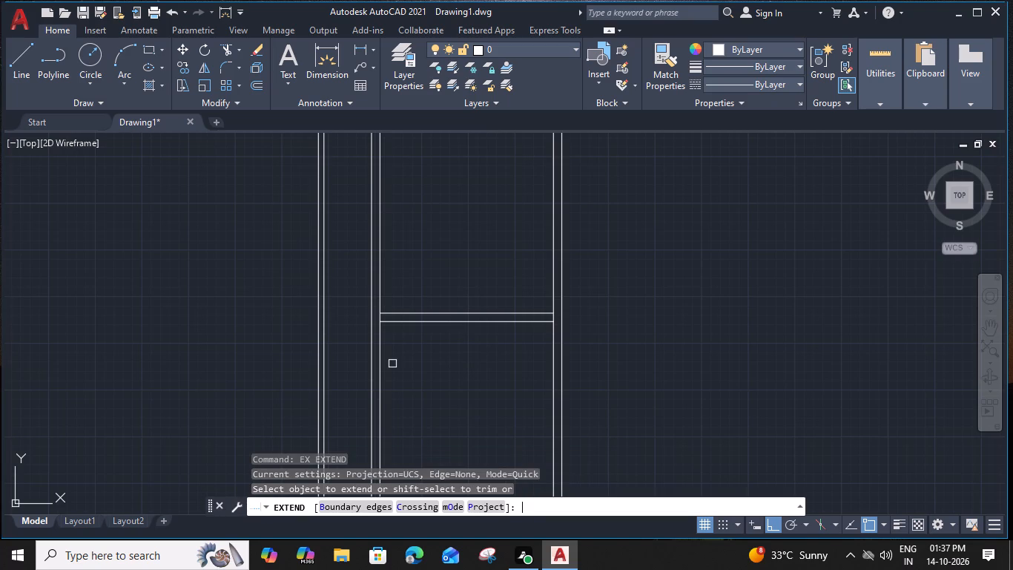
{"action": "left_click", "coordinate": [412, 321]}
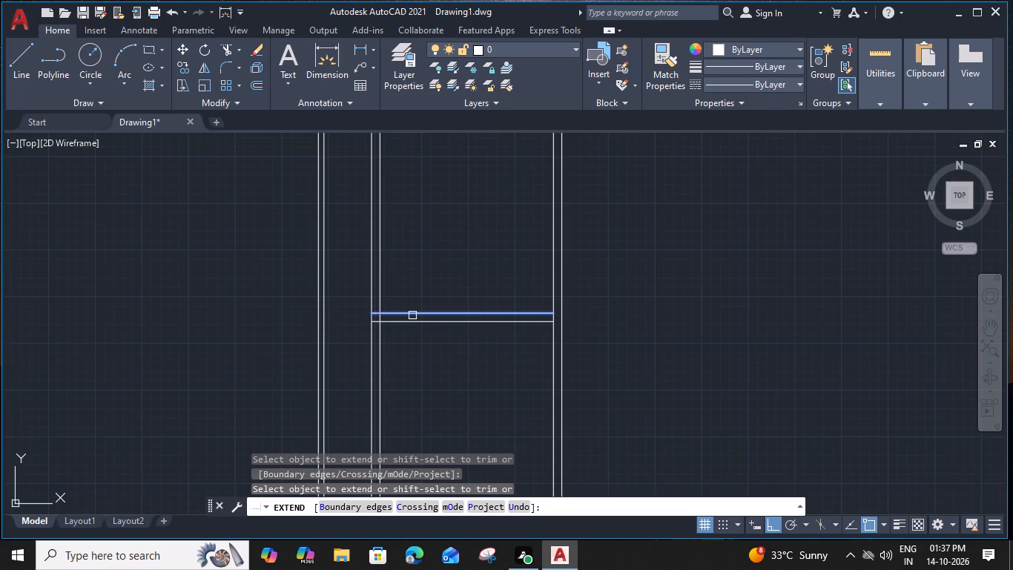
{"action": "left_click", "coordinate": [538, 311]}
{"action": "left_click", "coordinate": [547, 320]}
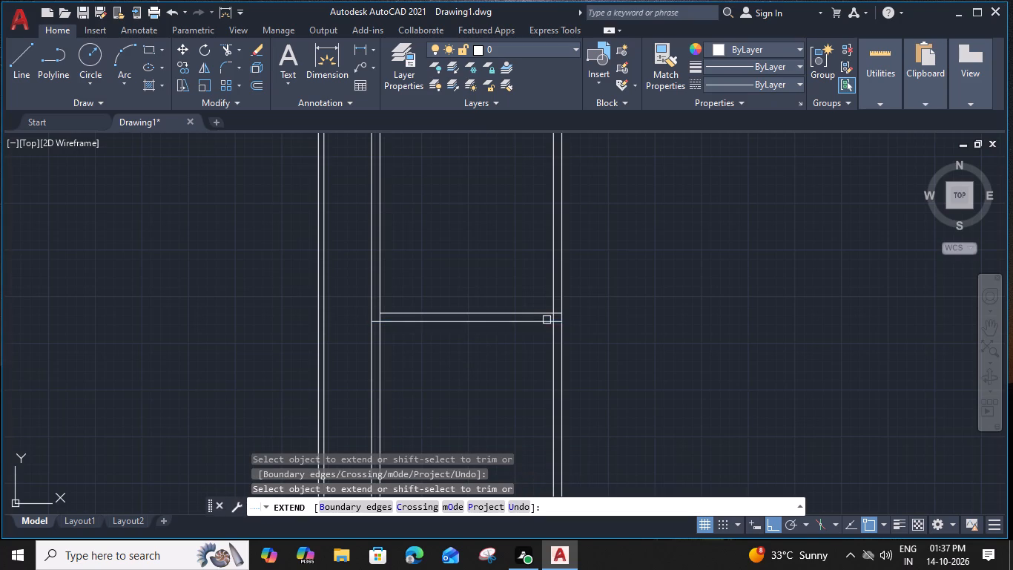
Trim the building's side wall lines below the bottom wall and the overlapping segments inside its two corners.
{"action": "left_click", "coordinate": [541, 350]}
{"action": "left_click", "coordinate": [581, 354], "text": "shift"}
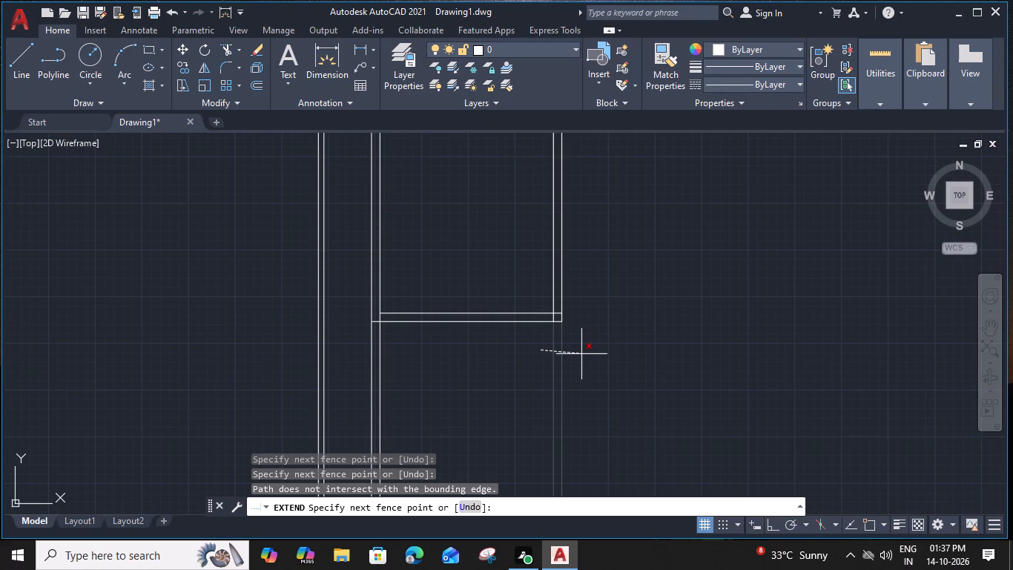
{"action": "scroll", "coordinate": [558, 290], "scroll_direction": "up", "scroll_amount": 3}
{"action": "left_click", "coordinate": [563, 372], "text": "shift"}
{"action": "left_click", "coordinate": [541, 379], "text": "shift"}
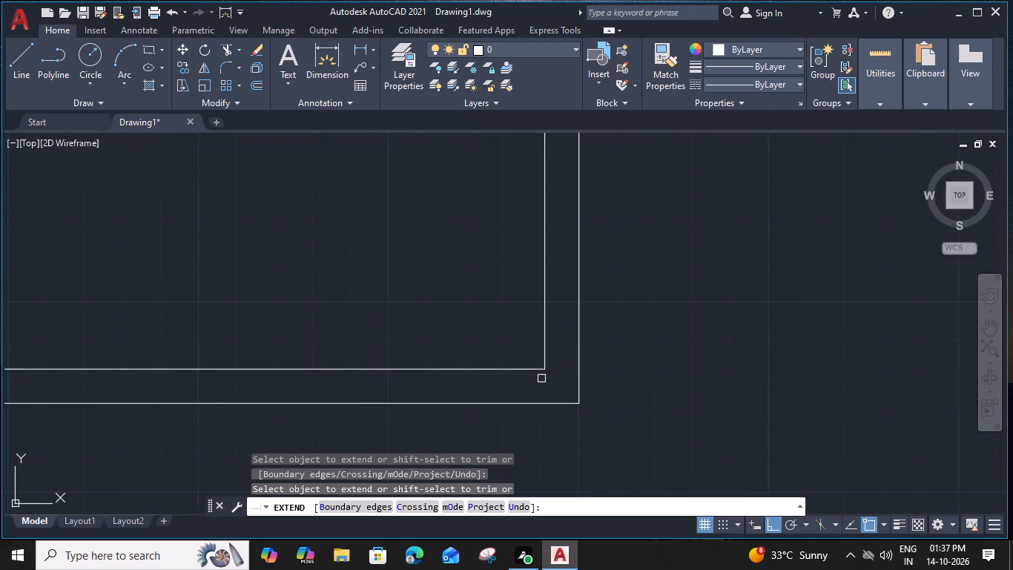
{"action": "scroll", "coordinate": [540, 379], "scroll_direction": "down", "scroll_amount": 3}
{"action": "scroll", "coordinate": [358, 379], "scroll_direction": "up", "scroll_amount": 2}
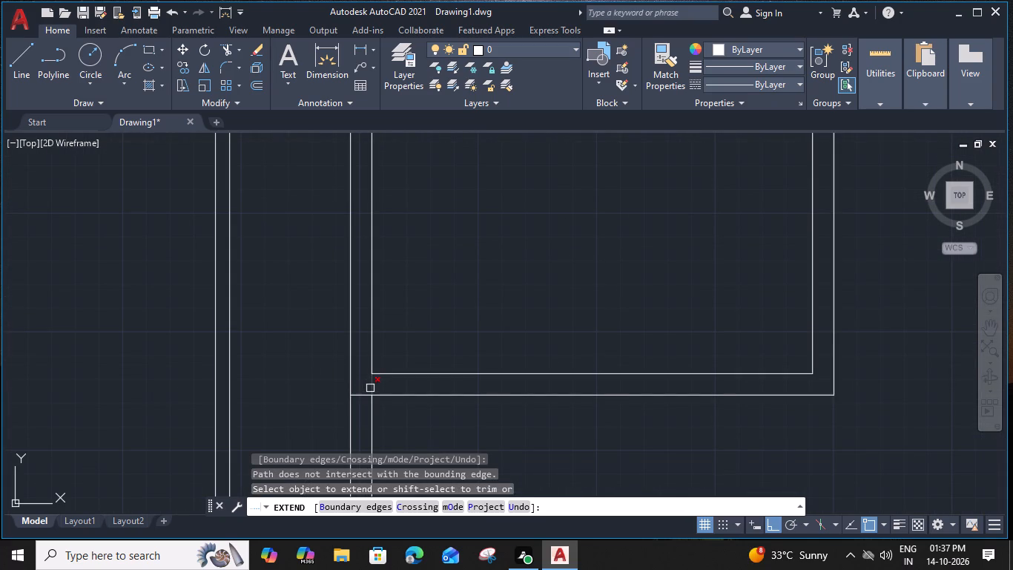
{"action": "left_click", "coordinate": [371, 388], "text": "shift"}
{"action": "scroll", "coordinate": [367, 390], "scroll_direction": "down", "scroll_amount": 3}
{"action": "middle_click_drag", "start_coordinate": [372, 403], "coordinate": [383, 346]}
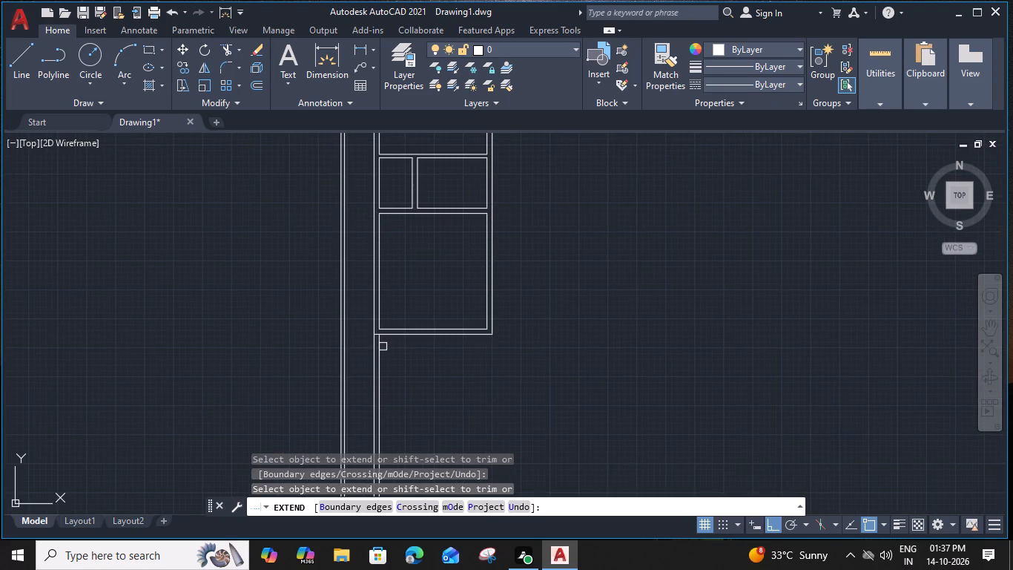
{"action": "left_click", "coordinate": [367, 346], "text": "shift"}
{"action": "left_click", "coordinate": [412, 363], "text": "shift"}
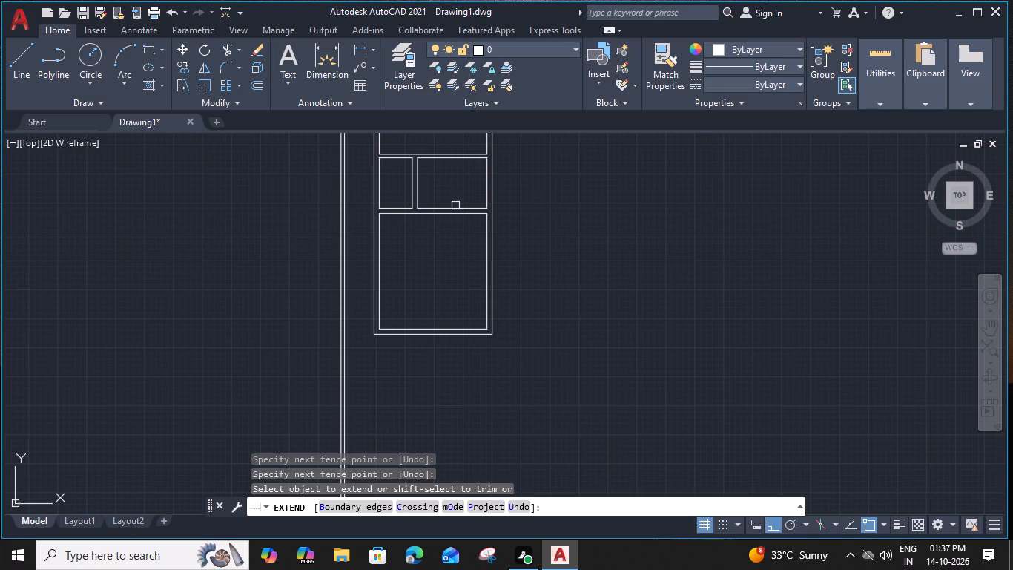
{"action": "key", "text": "Escape"}
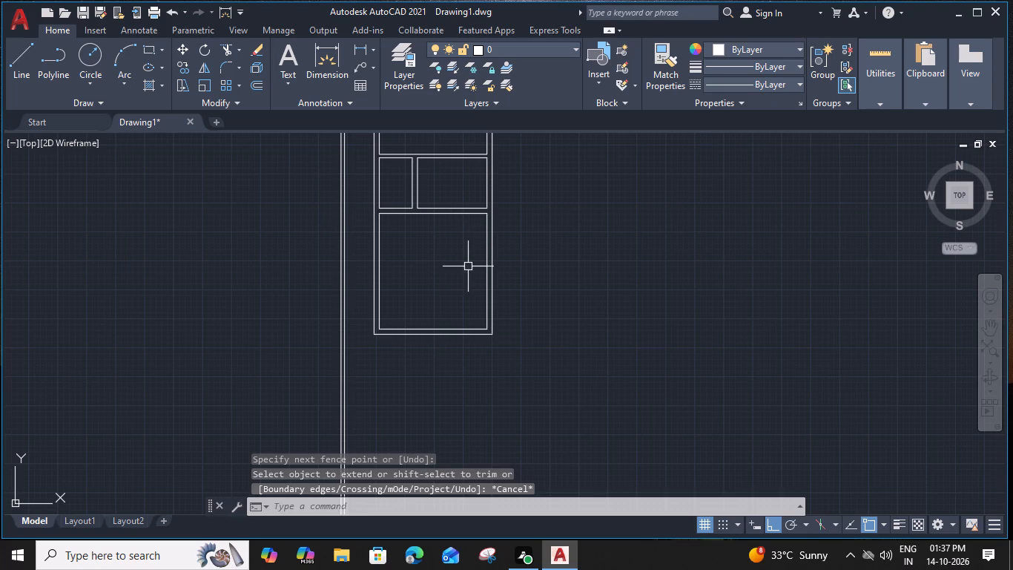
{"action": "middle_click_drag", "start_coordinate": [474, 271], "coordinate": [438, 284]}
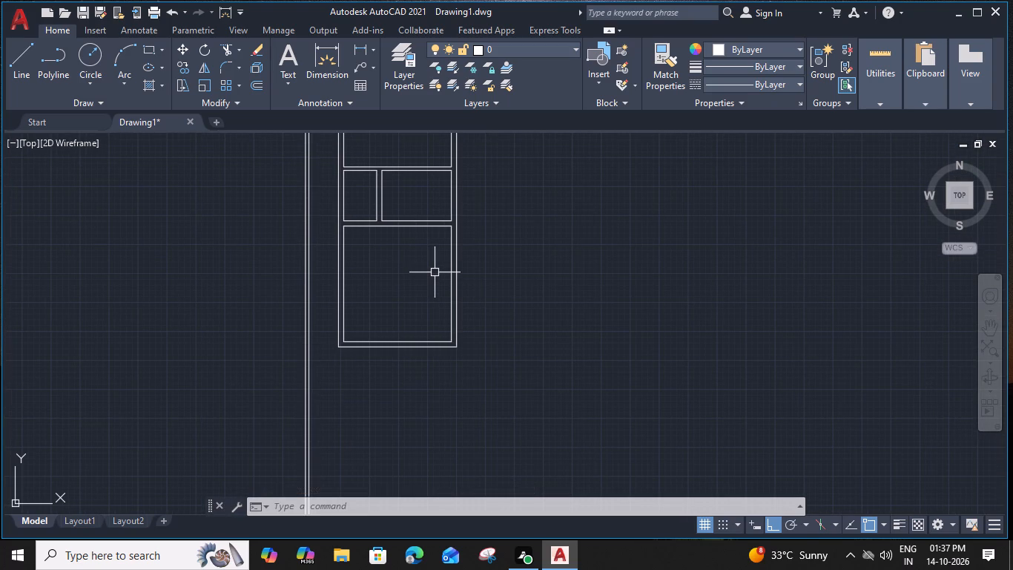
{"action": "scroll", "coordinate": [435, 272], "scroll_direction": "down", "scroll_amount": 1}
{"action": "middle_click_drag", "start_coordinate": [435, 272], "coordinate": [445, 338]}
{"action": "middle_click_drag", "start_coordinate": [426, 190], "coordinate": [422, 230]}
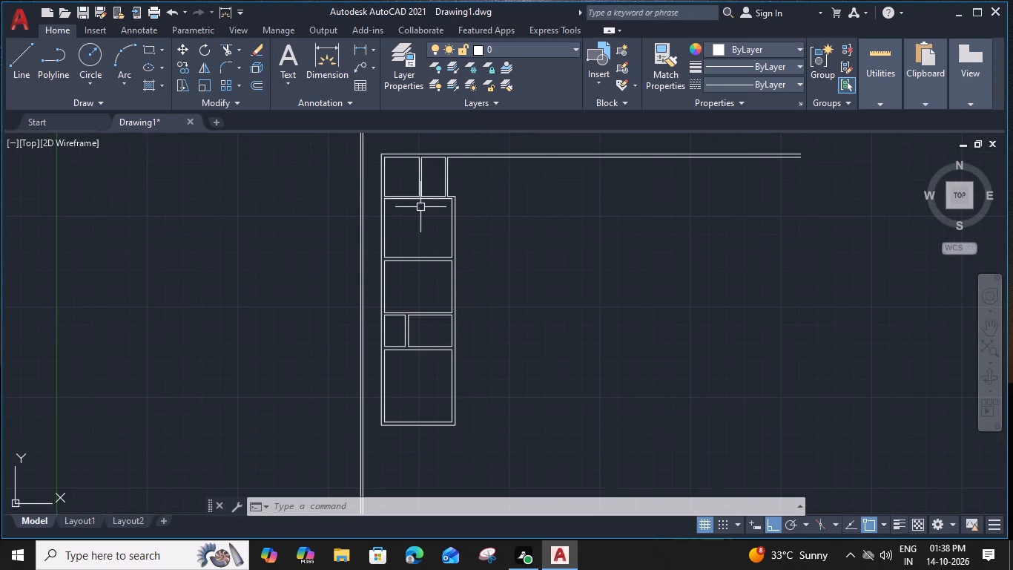
Offset the outer right wall line of the rooms below the two small top rooms 15'6" to the right.
{"action": "middle_click_drag", "start_coordinate": [440, 196], "coordinate": [417, 250]}
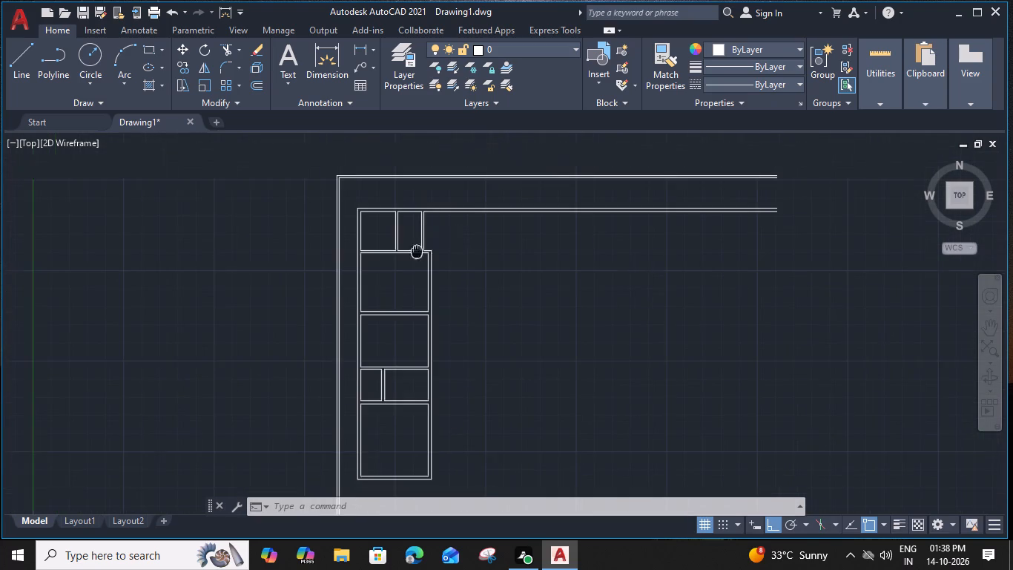
{"action": "scroll", "coordinate": [432, 226], "scroll_direction": "up", "scroll_amount": 3}
{"action": "middle_click_drag", "start_coordinate": [426, 260], "coordinate": [412, 213]}
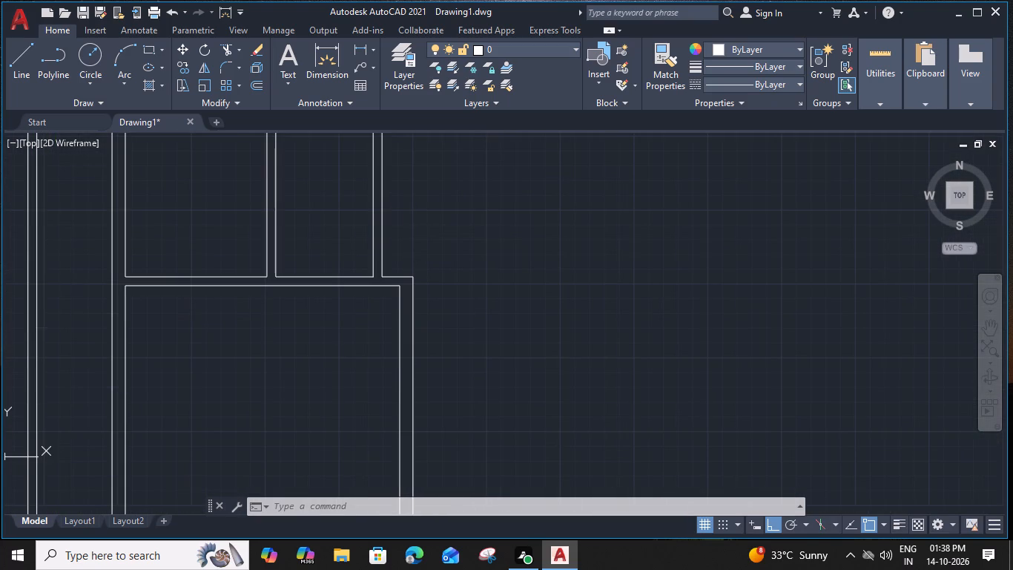
{"action": "left_click", "coordinate": [413, 287]}
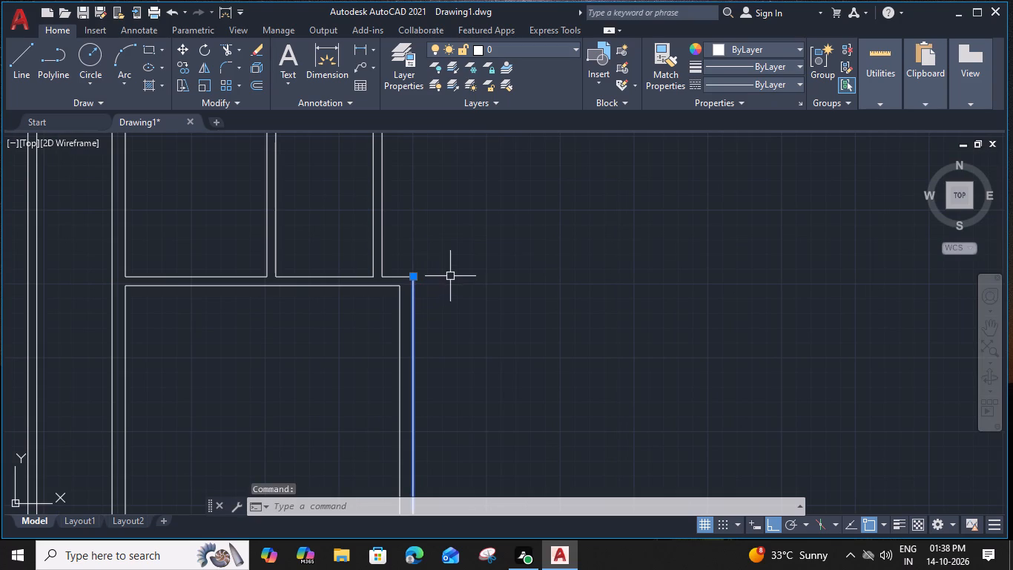
{"action": "key", "text": "o"}
{"action": "key", "text": "space"}
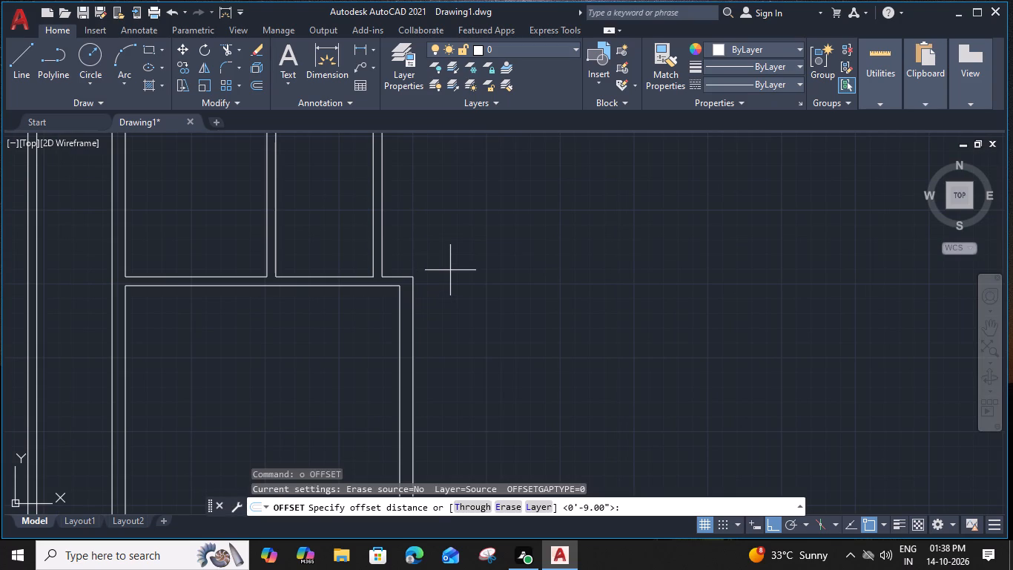
{"action": "key", "text": "1"}
{"action": "key", "text": "5"}
{"action": "type", "text": "'6'"}
{"action": "key", "text": "Return"}
{"action": "left_click", "coordinate": [541, 272]}
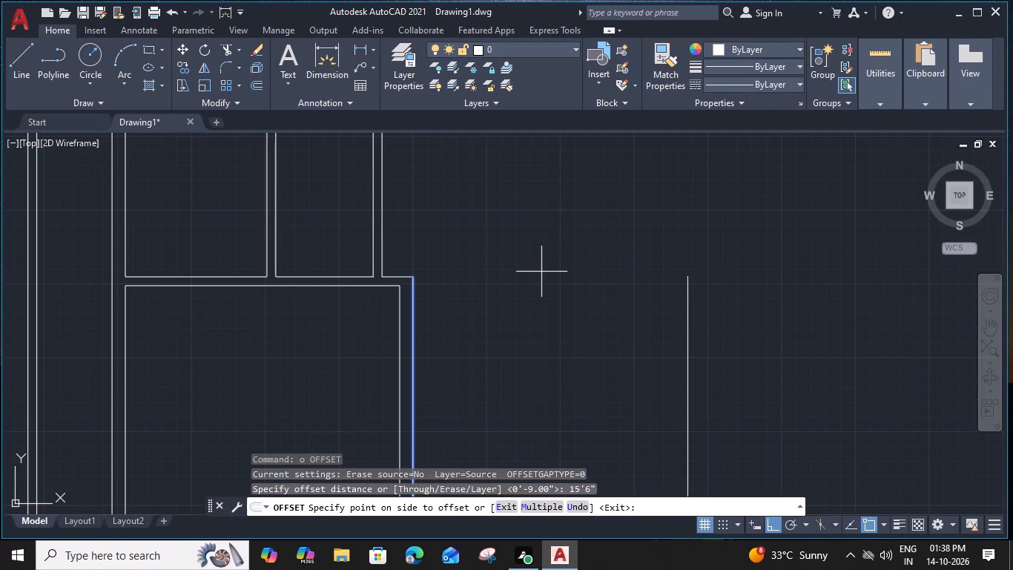
{"action": "key", "text": "Escape"}
Extend the new vertical line up to the top wall's inner line.
{"action": "scroll", "coordinate": [541, 272], "scroll_direction": "down", "scroll_amount": 1}
{"action": "middle_click_drag", "start_coordinate": [539, 279], "coordinate": [445, 261]}
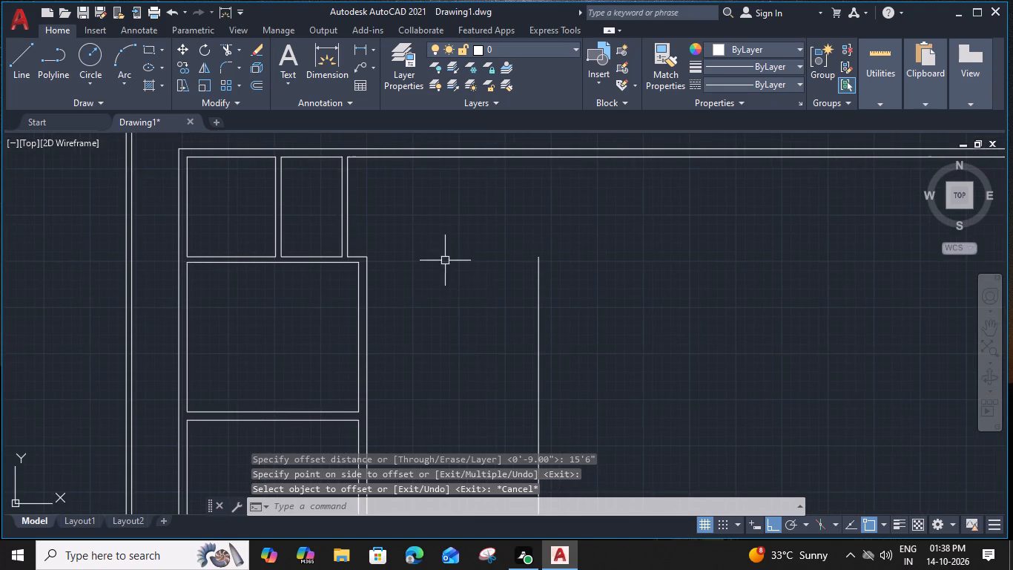
{"action": "key", "text": "e"}
{"action": "type", "text": "x"}
{"action": "key", "text": "space"}
{"action": "left_click", "coordinate": [540, 278]}
{"action": "key", "text": "Escape"}
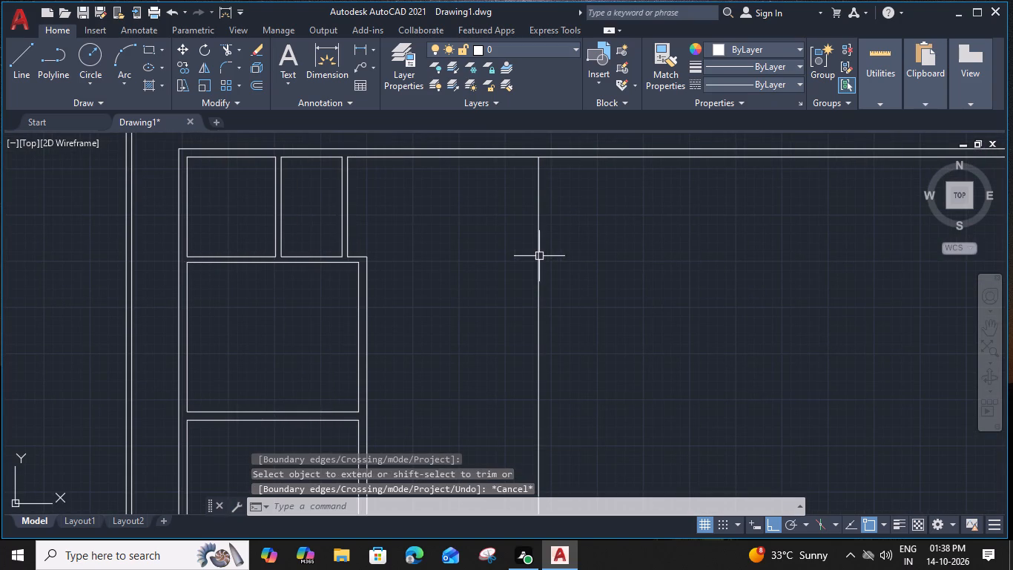
Offset the extended vertical line 9" to the right to form a room wall.
{"action": "left_click", "coordinate": [539, 256]}
{"action": "type", "text": "o"}
{"action": "key", "text": "space"}
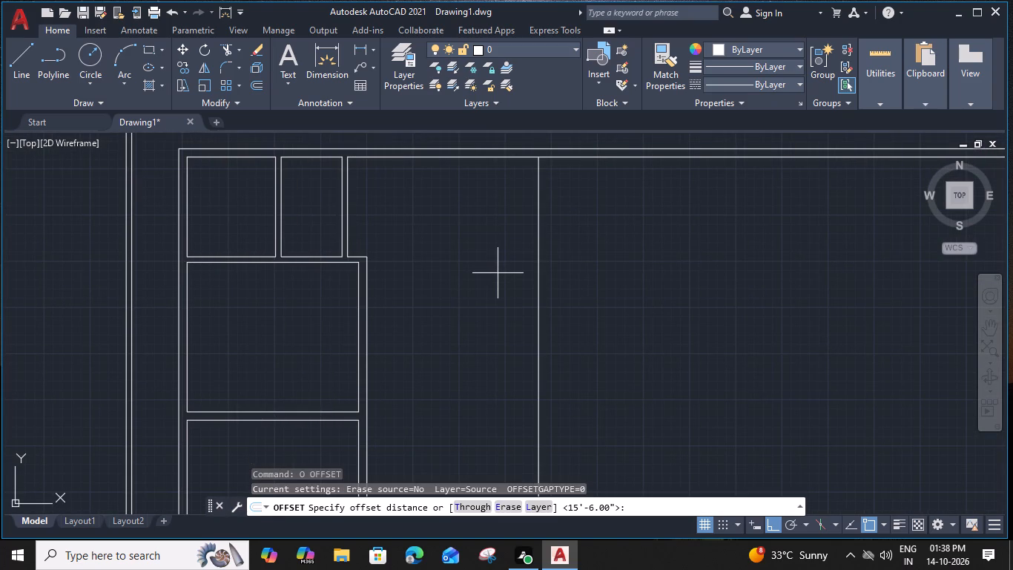
{"action": "type", "text": "9\""}
{"action": "key", "text": "Return"}
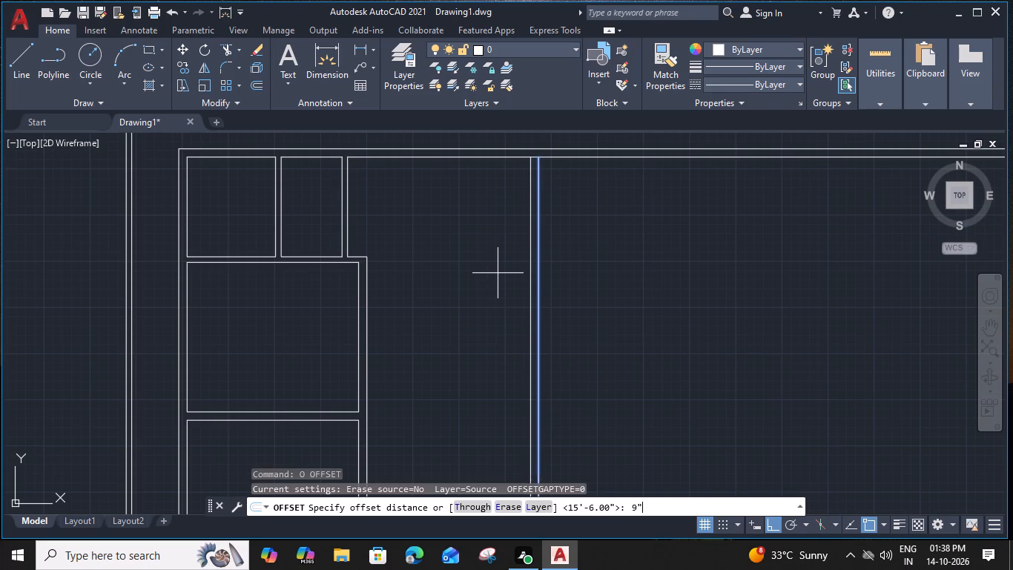
{"action": "left_click", "coordinate": [633, 262]}
{"action": "key", "text": "Escape"}
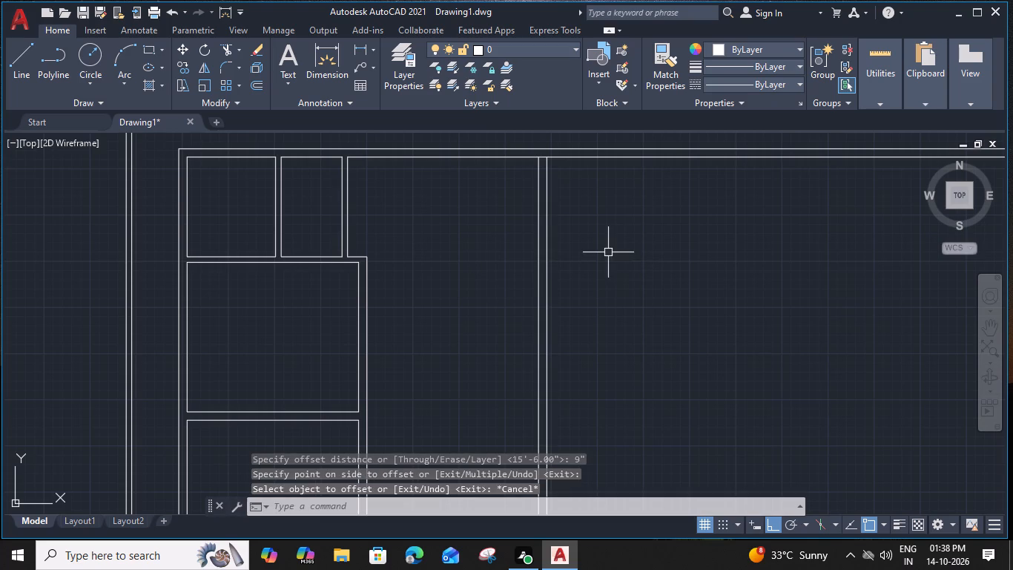
Offset the top wall's inner line 13'6" downward from the section right of the small rooms.
{"action": "left_click", "coordinate": [509, 157]}
{"action": "type", "text": "o"}
{"action": "key", "text": "space"}
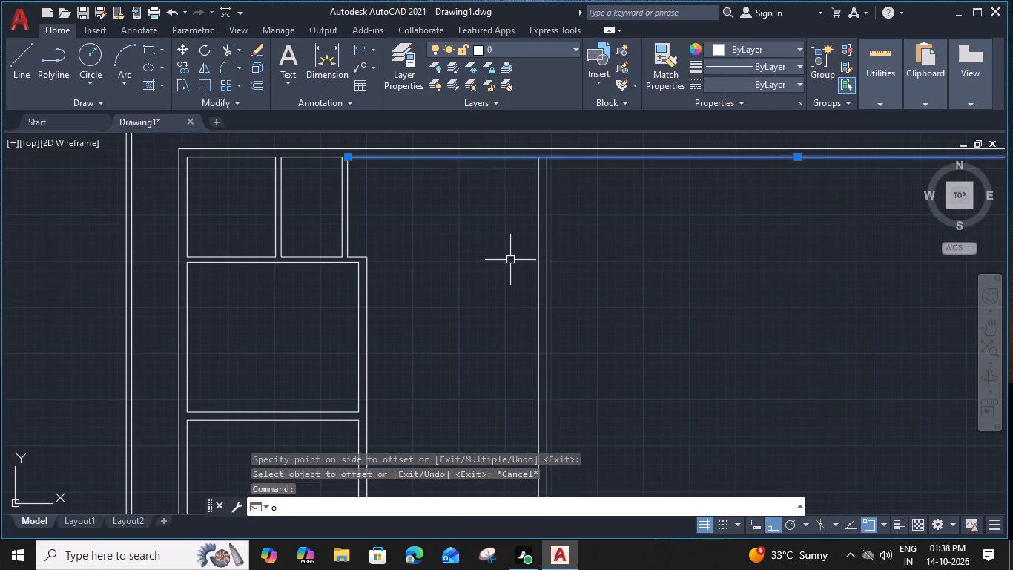
{"action": "type", "text": "13'6\""}
{"action": "key", "text": "Return"}
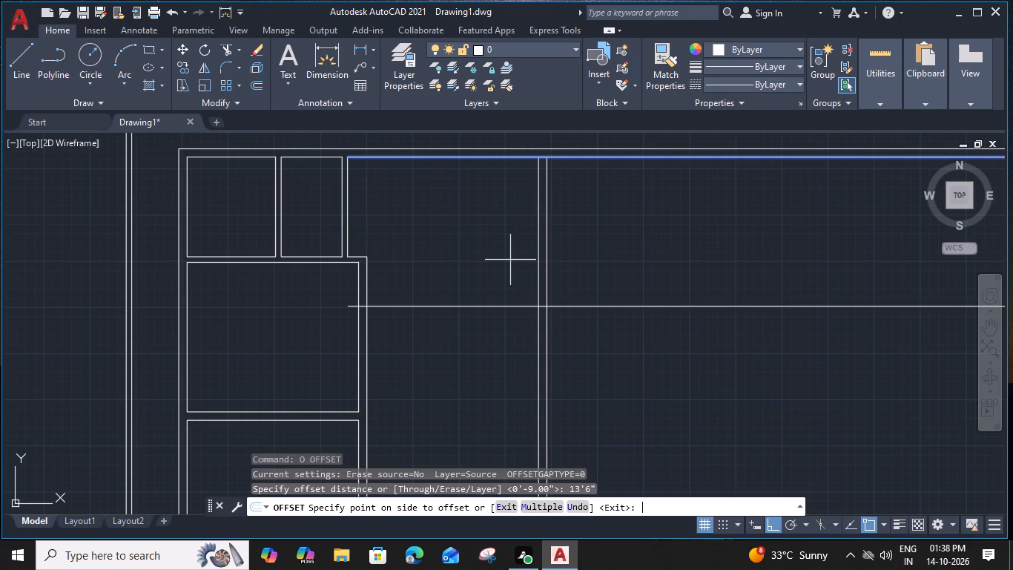
{"action": "left_click", "coordinate": [519, 324]}
{"action": "key", "text": "Escape"}
Trim the new horizontal line's left overhang back to the outer face of the left rooms' right wall.
{"action": "key", "text": "t"}
{"action": "type", "text": "r"}
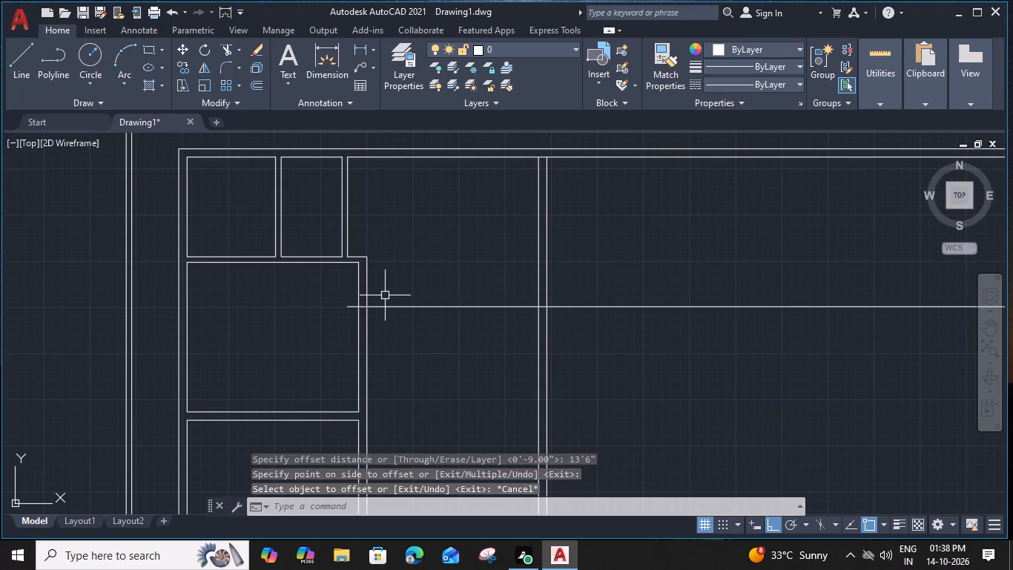
{"action": "key", "text": "space"}
{"action": "scroll", "coordinate": [378, 299], "scroll_direction": "up", "scroll_amount": 2}
{"action": "left_click", "coordinate": [313, 317]}
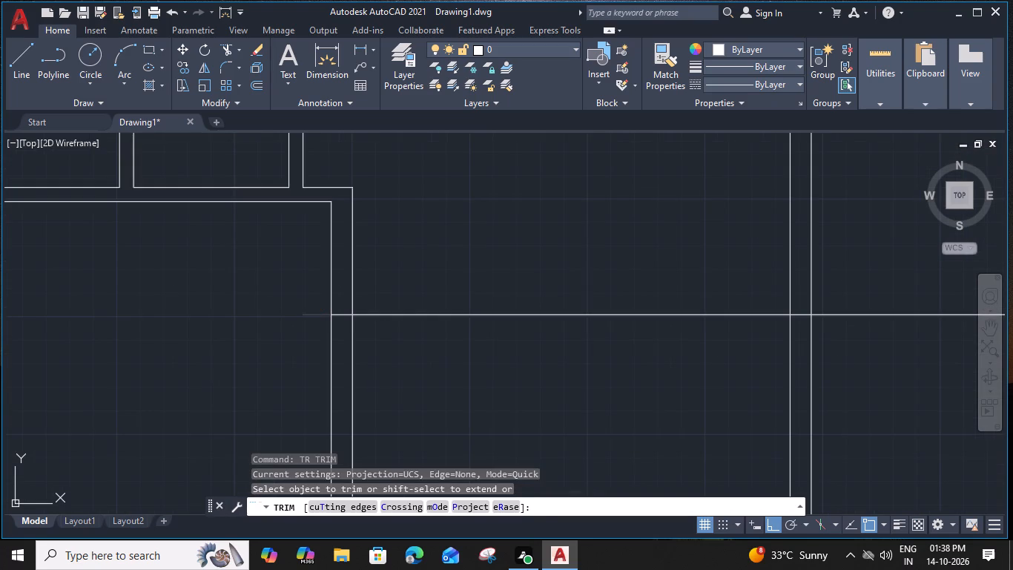
{"action": "left_click", "coordinate": [344, 315]}
{"action": "key", "text": "Escape"}
{"action": "scroll", "coordinate": [343, 314], "scroll_direction": "down", "scroll_amount": 2}
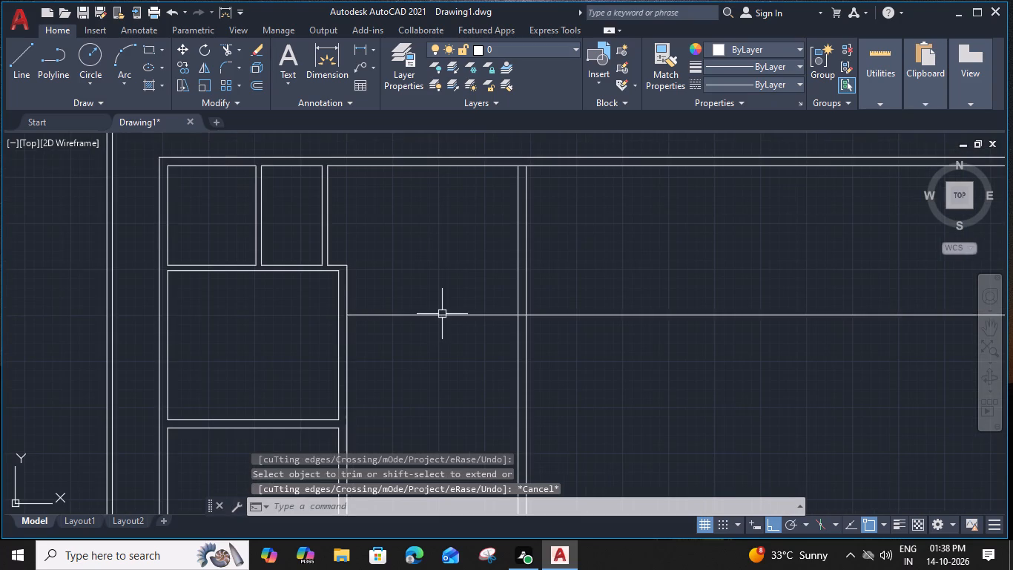
Offset the trimmed horizontal line 9" downward to form the new room's bottom wall.
{"action": "left_click", "coordinate": [442, 314]}
{"action": "key", "text": "o"}
{"action": "key", "text": "space"}
{"action": "key", "text": "9"}
{"action": "key", "text": "shift+quotedbl"}
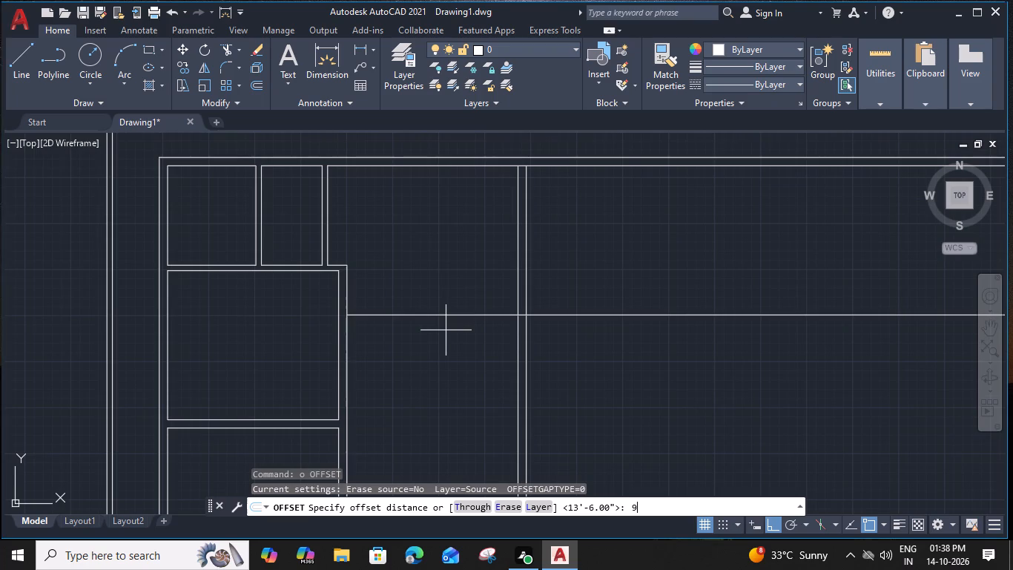
{"action": "key", "text": "Return"}
{"action": "left_click", "coordinate": [449, 349]}
{"action": "key", "text": "Escape"}
Trim the upper horizontal and left vertical line segments inside the crossing of the new 9" walls.
{"action": "middle_click_drag", "start_coordinate": [475, 330], "coordinate": [473, 329]}
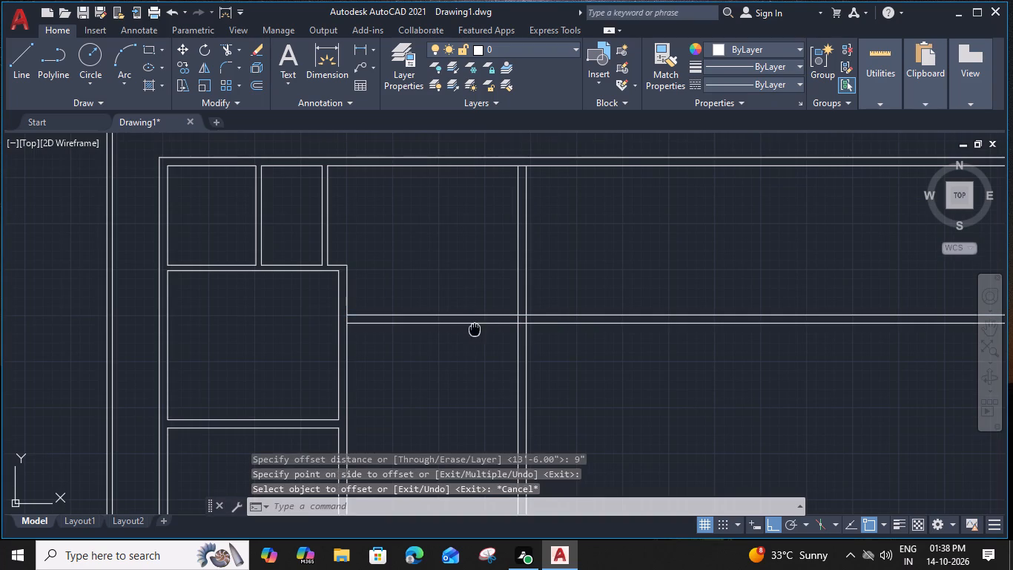
{"action": "middle_click_drag", "start_coordinate": [473, 329], "coordinate": [377, 311]}
{"action": "type", "text": "tr"}
{"action": "key", "text": "space"}
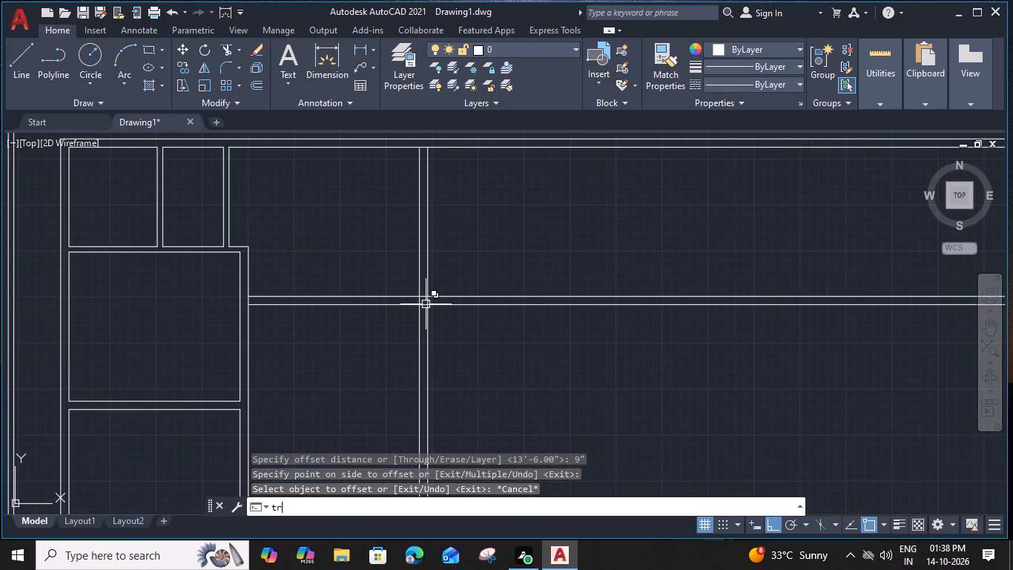
{"action": "scroll", "coordinate": [426, 301], "scroll_direction": "up", "scroll_amount": 2}
{"action": "left_click", "coordinate": [418, 289]}
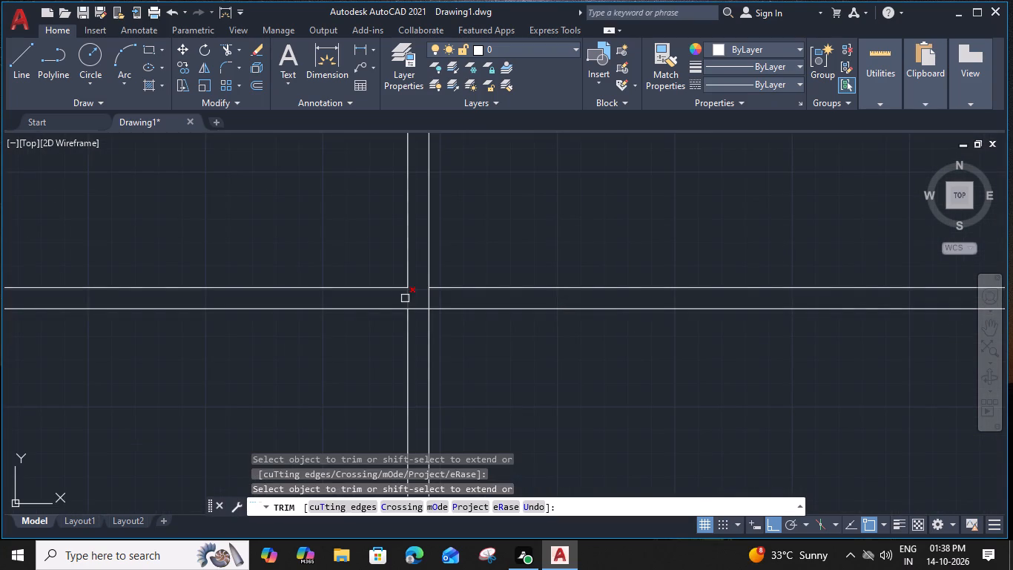
{"action": "left_click", "coordinate": [405, 299]}
{"action": "key", "text": "Escape"}
Trim the top wall's inner line between the two lines of the new vertical wall.
{"action": "scroll", "coordinate": [410, 297], "scroll_direction": "down", "scroll_amount": 2}
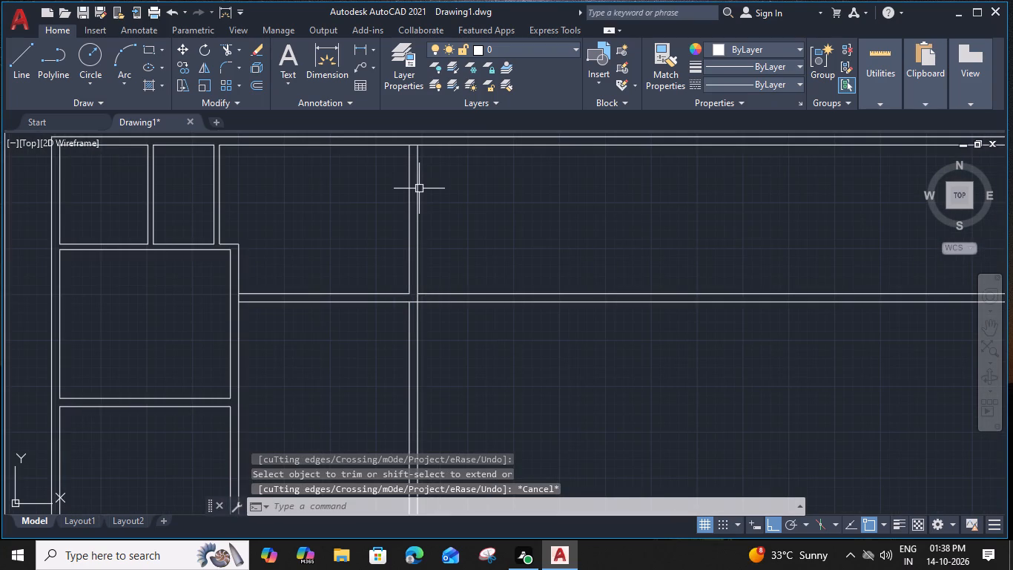
{"action": "key", "text": "t"}
{"action": "type", "text": "r"}
{"action": "key", "text": "space"}
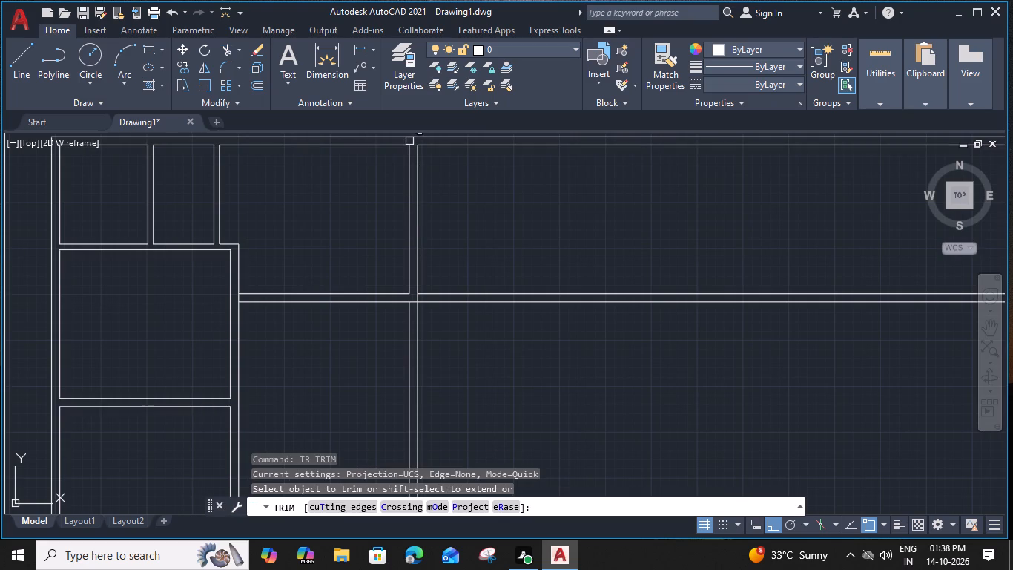
{"action": "scroll", "coordinate": [409, 145], "scroll_direction": "up", "scroll_amount": 1}
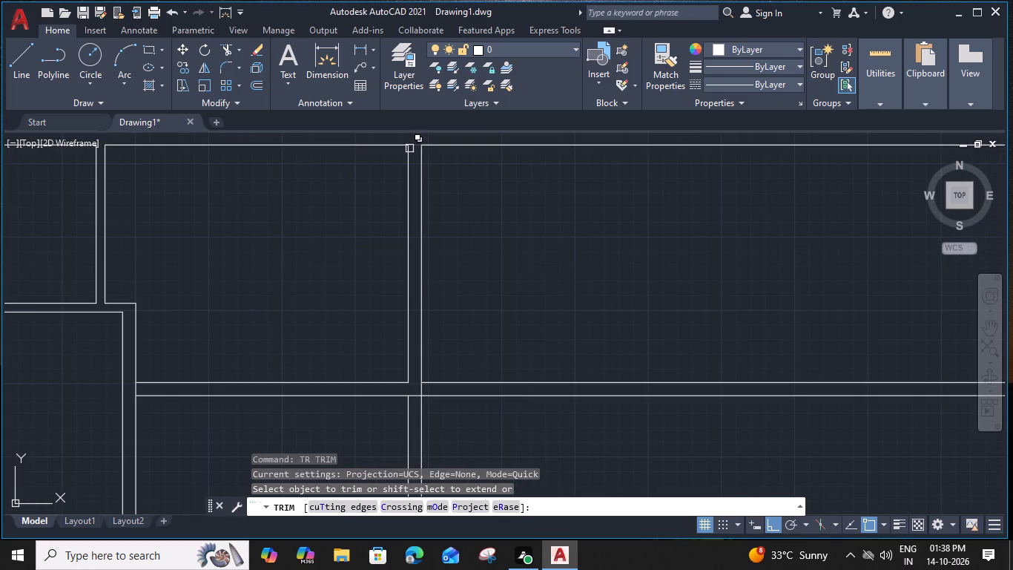
{"action": "scroll", "coordinate": [415, 146], "scroll_direction": "up", "scroll_amount": 2}
{"action": "left_click", "coordinate": [415, 142]}
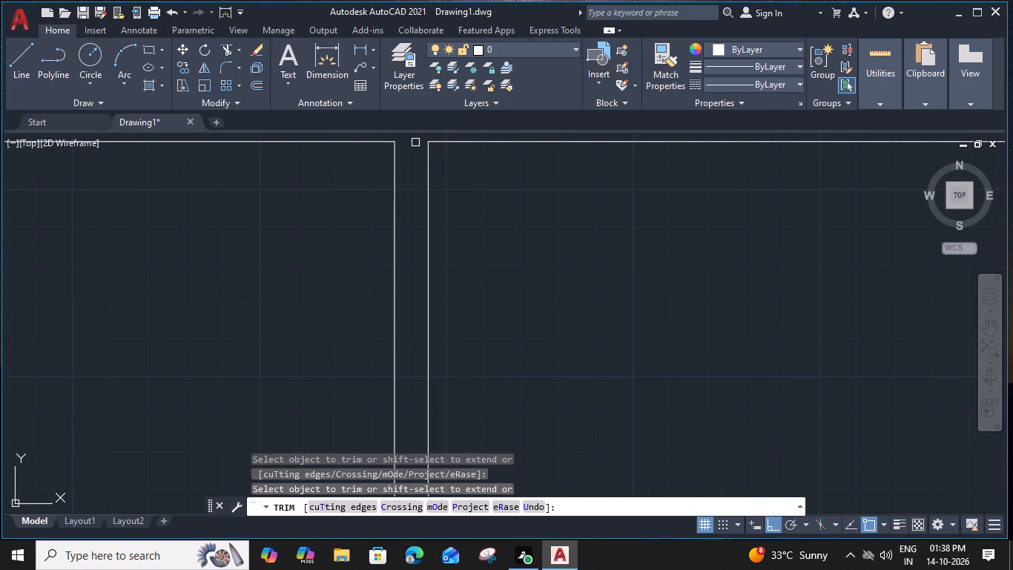
{"action": "key", "text": "Escape"}
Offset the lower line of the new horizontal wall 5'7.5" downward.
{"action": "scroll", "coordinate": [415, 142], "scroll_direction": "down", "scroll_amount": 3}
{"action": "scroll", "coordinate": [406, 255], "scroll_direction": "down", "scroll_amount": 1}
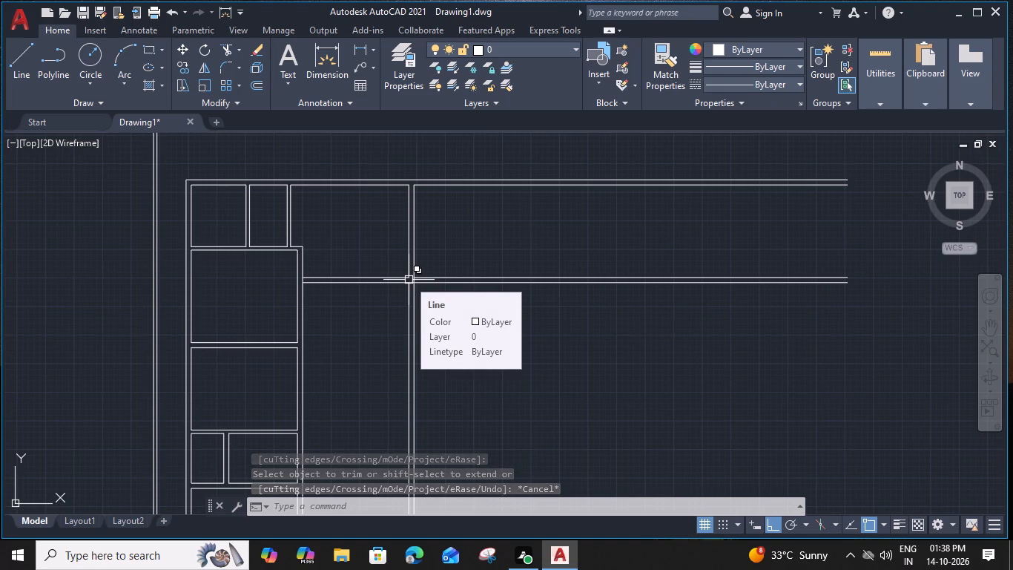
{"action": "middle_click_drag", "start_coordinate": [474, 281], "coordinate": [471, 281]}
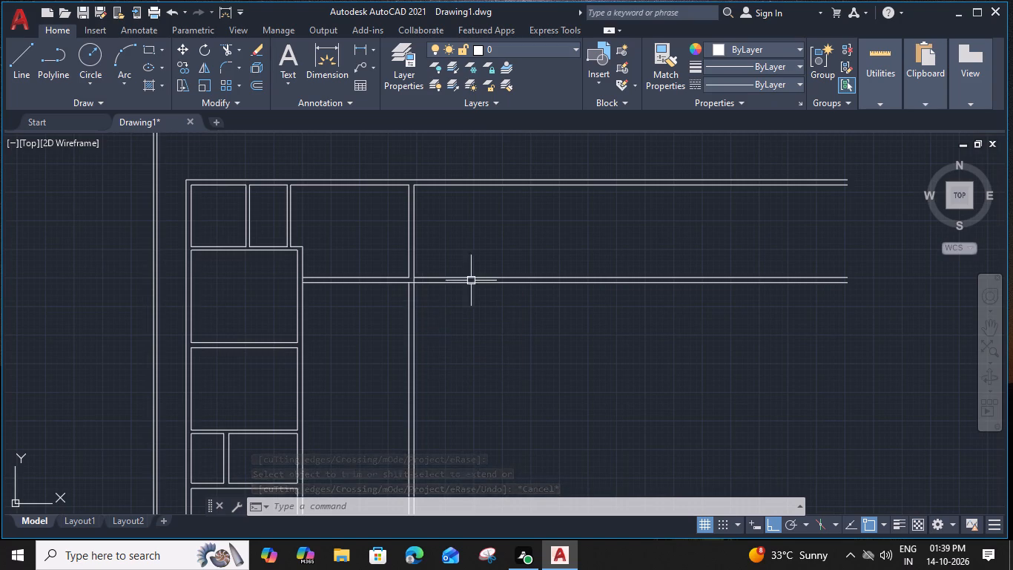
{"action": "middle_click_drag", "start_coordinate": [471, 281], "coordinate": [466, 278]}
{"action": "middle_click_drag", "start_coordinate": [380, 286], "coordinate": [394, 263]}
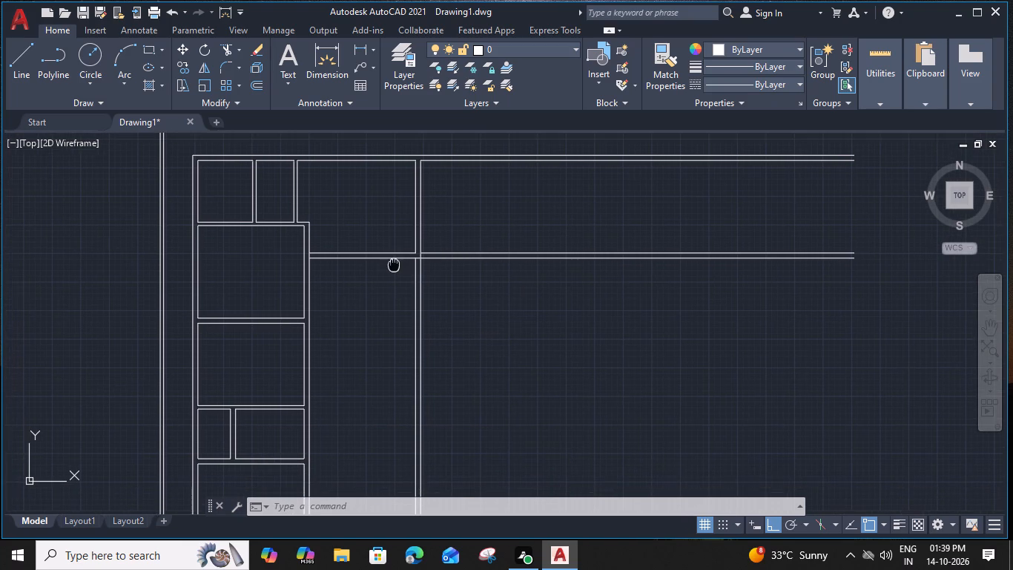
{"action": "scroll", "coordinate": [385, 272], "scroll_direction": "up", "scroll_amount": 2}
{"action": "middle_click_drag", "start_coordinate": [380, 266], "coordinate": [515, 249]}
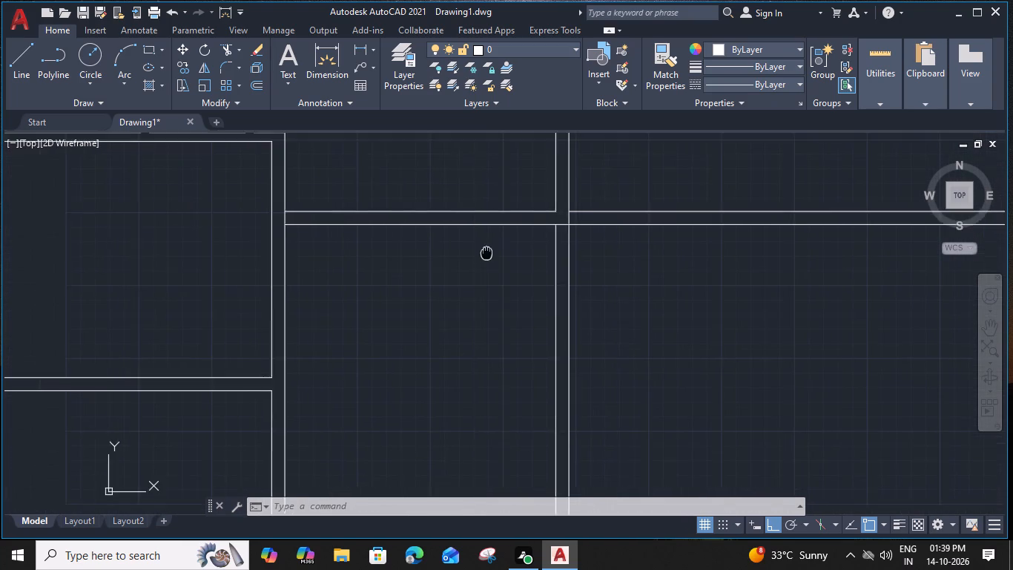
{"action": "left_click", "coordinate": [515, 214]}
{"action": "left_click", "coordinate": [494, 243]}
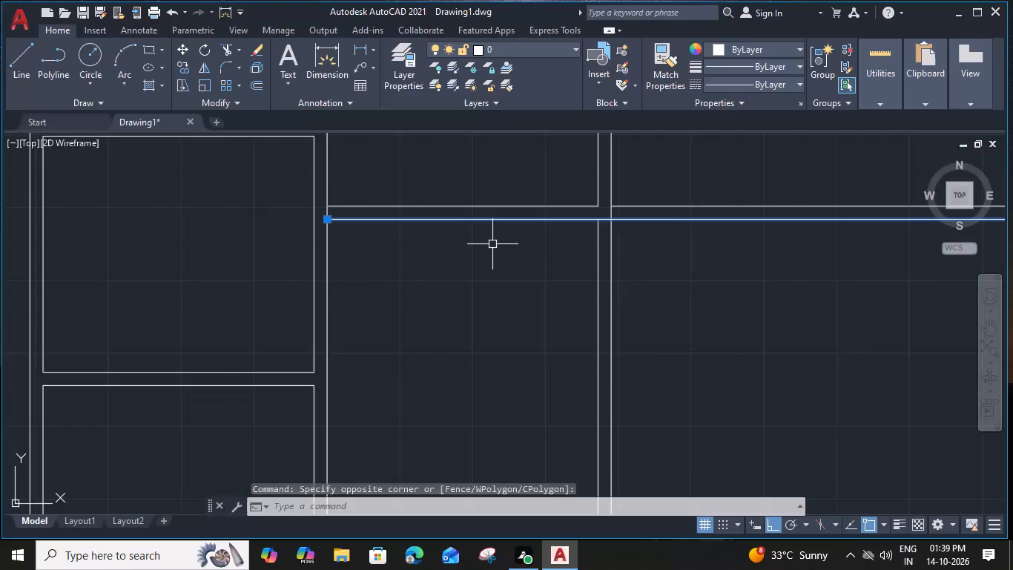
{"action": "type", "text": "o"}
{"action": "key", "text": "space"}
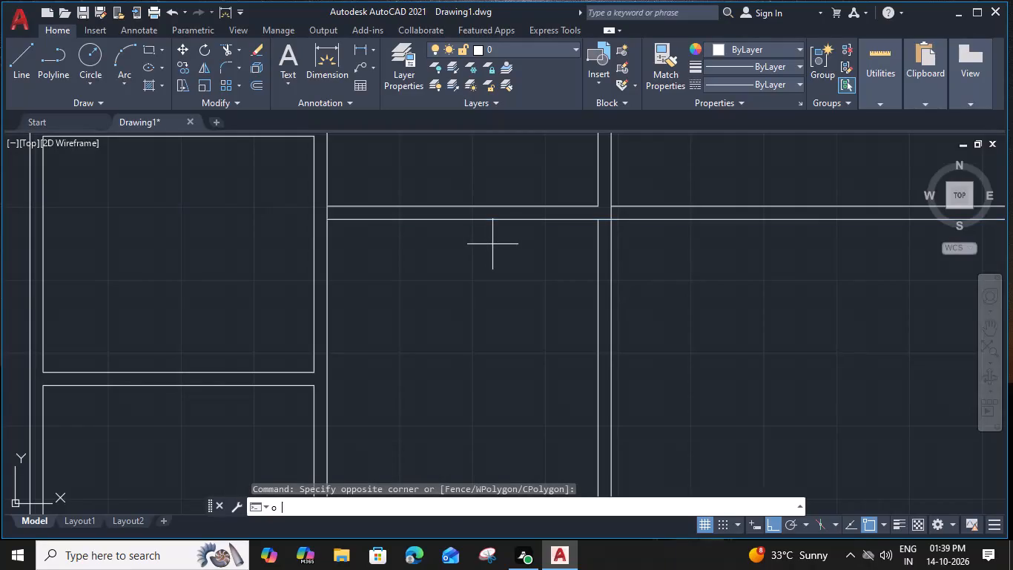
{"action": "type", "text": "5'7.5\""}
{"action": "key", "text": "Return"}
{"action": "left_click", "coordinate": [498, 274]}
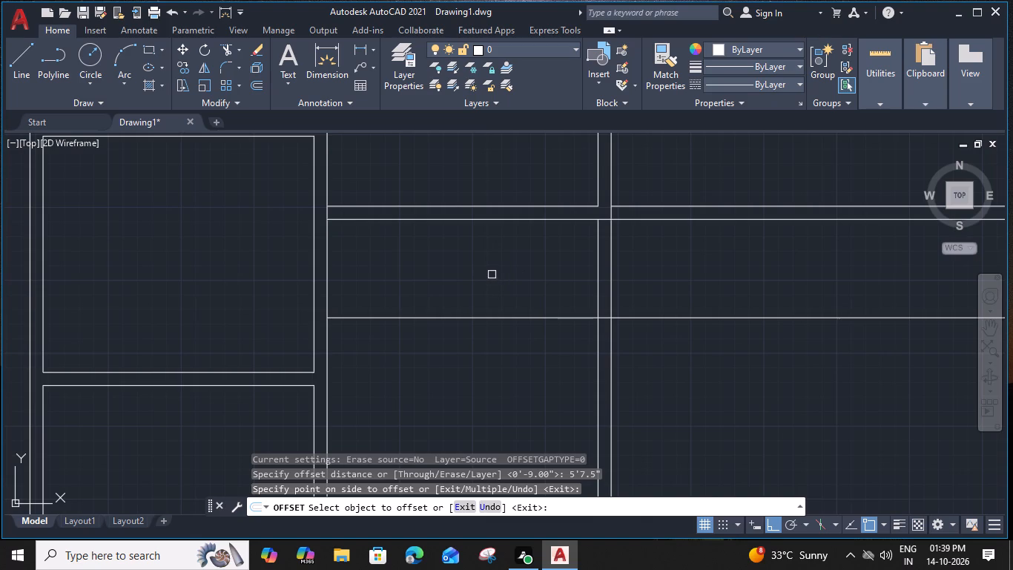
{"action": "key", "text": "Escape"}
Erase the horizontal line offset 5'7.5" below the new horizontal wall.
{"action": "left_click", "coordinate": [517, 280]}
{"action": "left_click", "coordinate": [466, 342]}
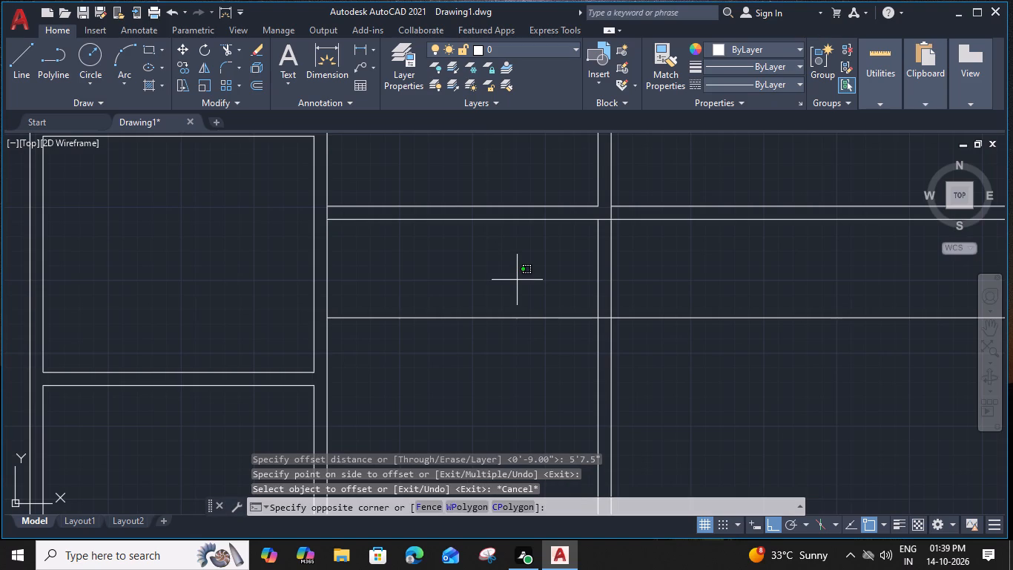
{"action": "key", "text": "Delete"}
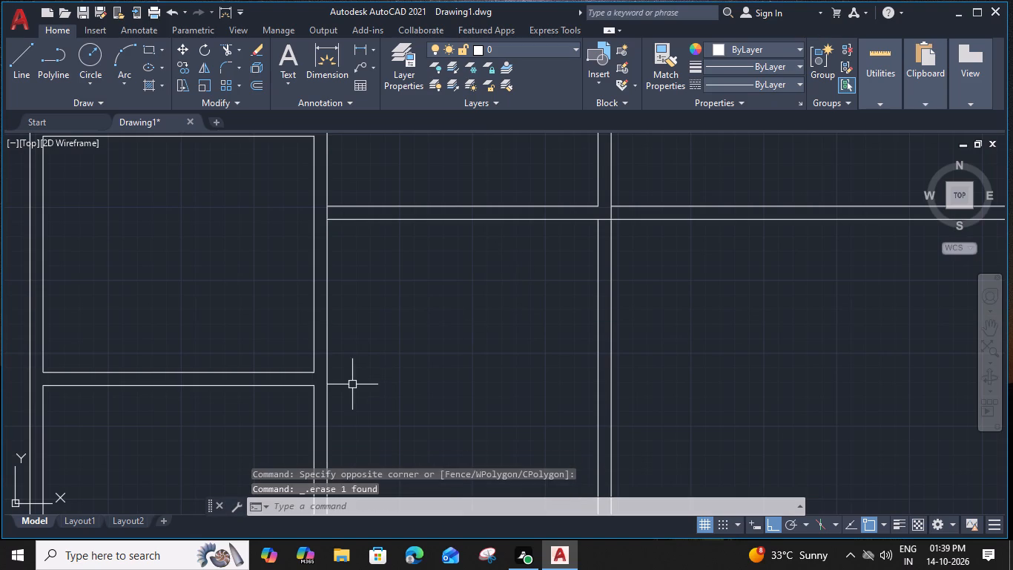
Measure the space below the new horizontal wall, between the left rooms' wall and the new vertical wall.
{"action": "type", "text": "mea"}
{"action": "key", "text": "space"}
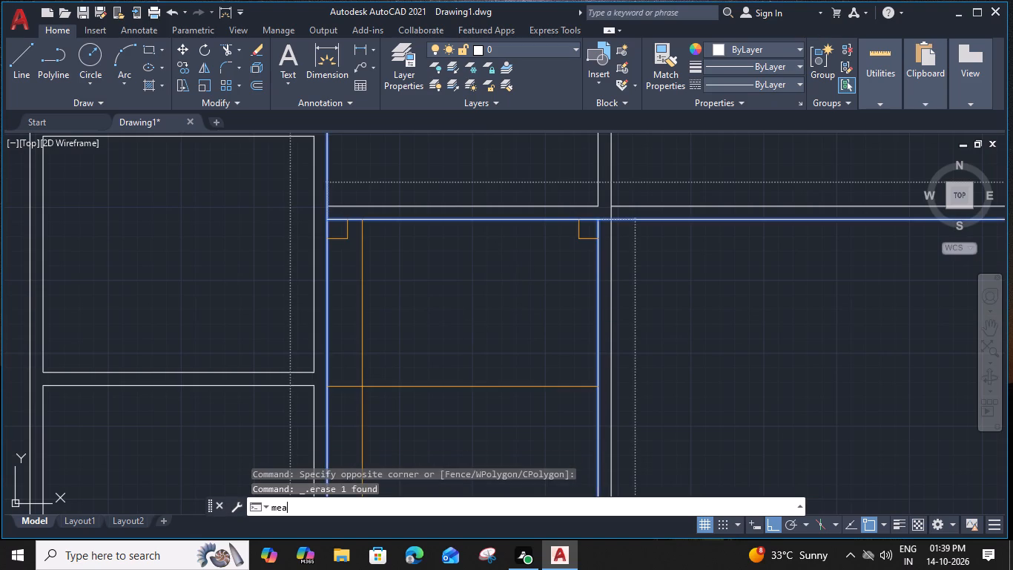
{"action": "key", "text": "Escape"}
{"action": "key", "text": "Escape"}
{"action": "middle_click_drag", "start_coordinate": [442, 294], "coordinate": [465, 410]}
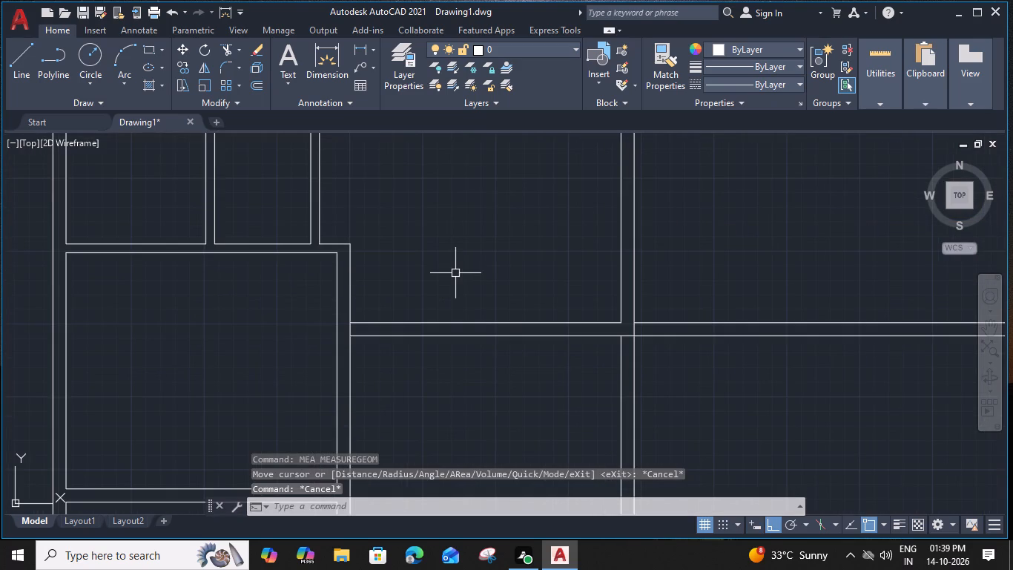
Extend both lines of the horizontal wall between the left rooms across to the outer line of the new vertical wall.
{"action": "middle_click_drag", "start_coordinate": [364, 416], "coordinate": [381, 300]}
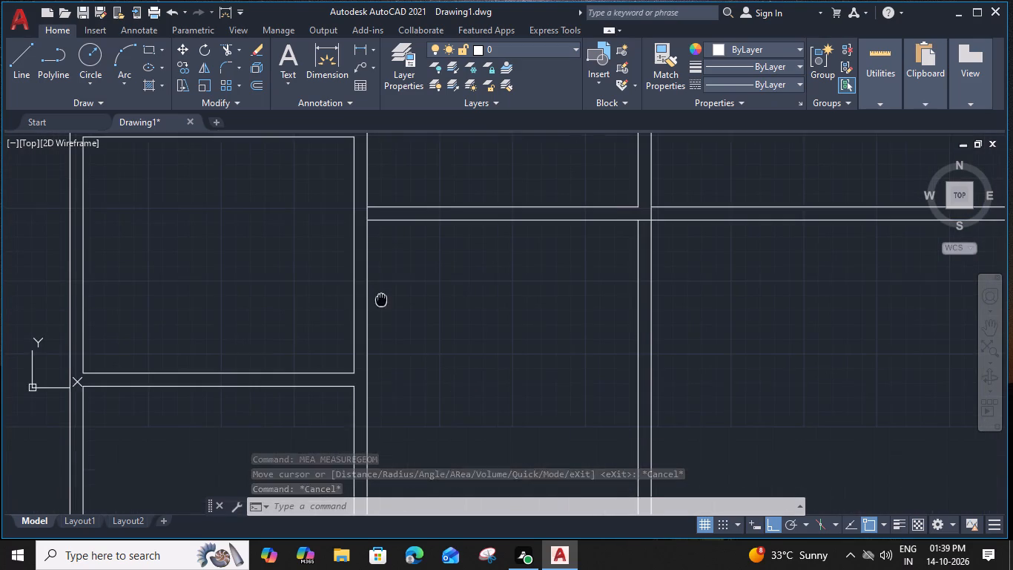
{"action": "type", "text": "ex"}
{"action": "key", "text": "space"}
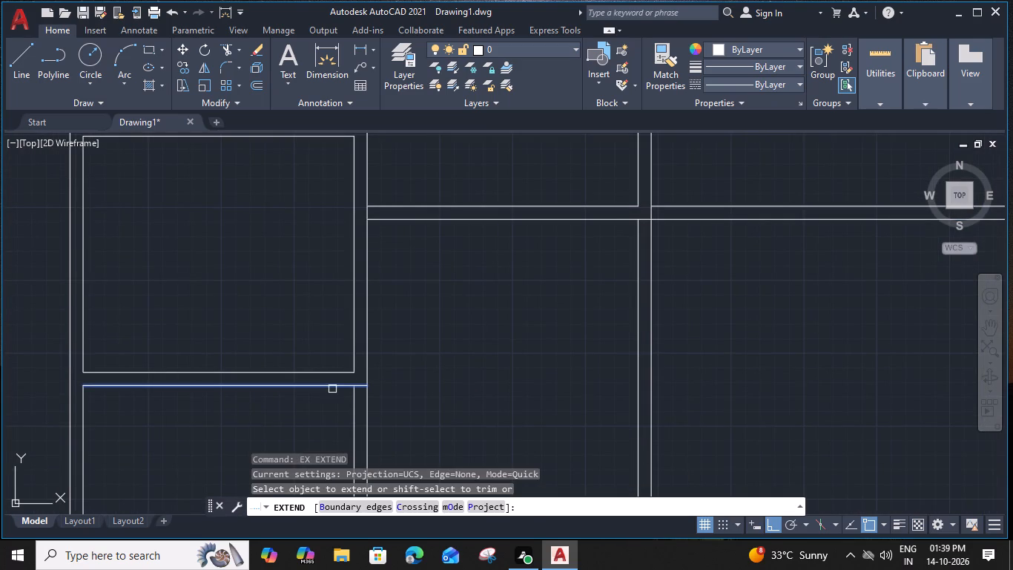
{"action": "left_click", "coordinate": [332, 387]}
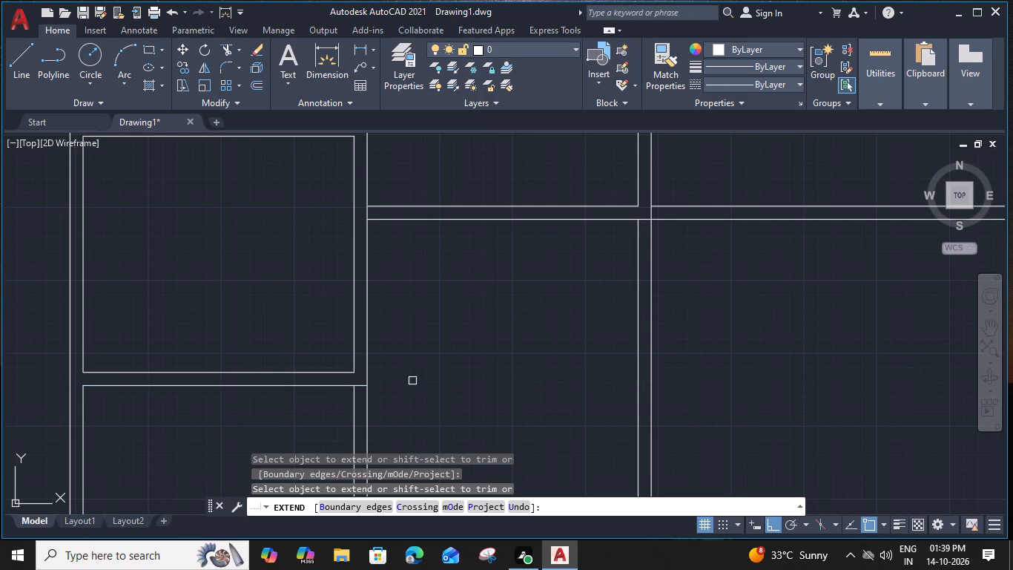
{"action": "left_click", "coordinate": [320, 389]}
{"action": "left_click", "coordinate": [429, 387]}
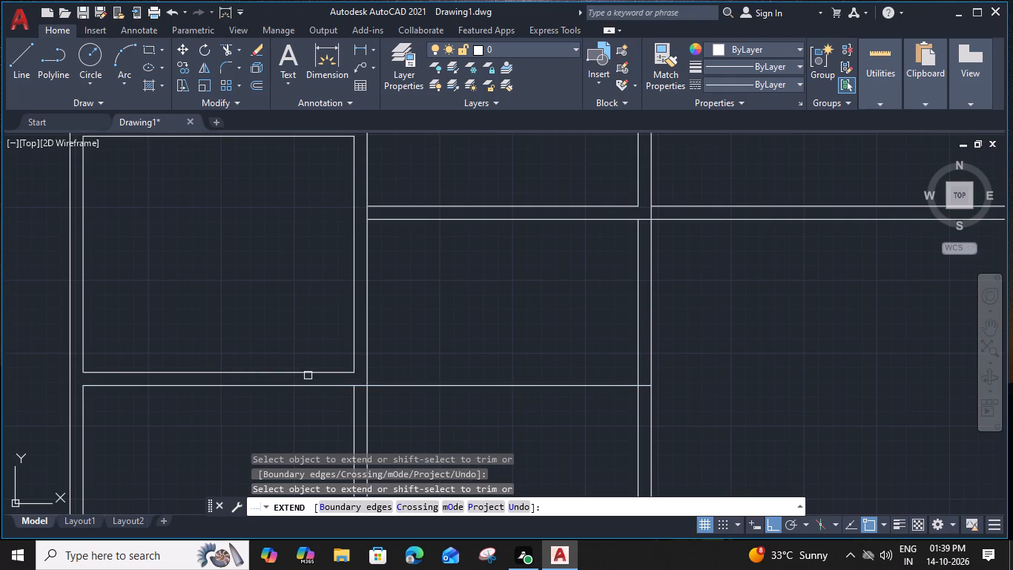
{"action": "left_click", "coordinate": [315, 376]}
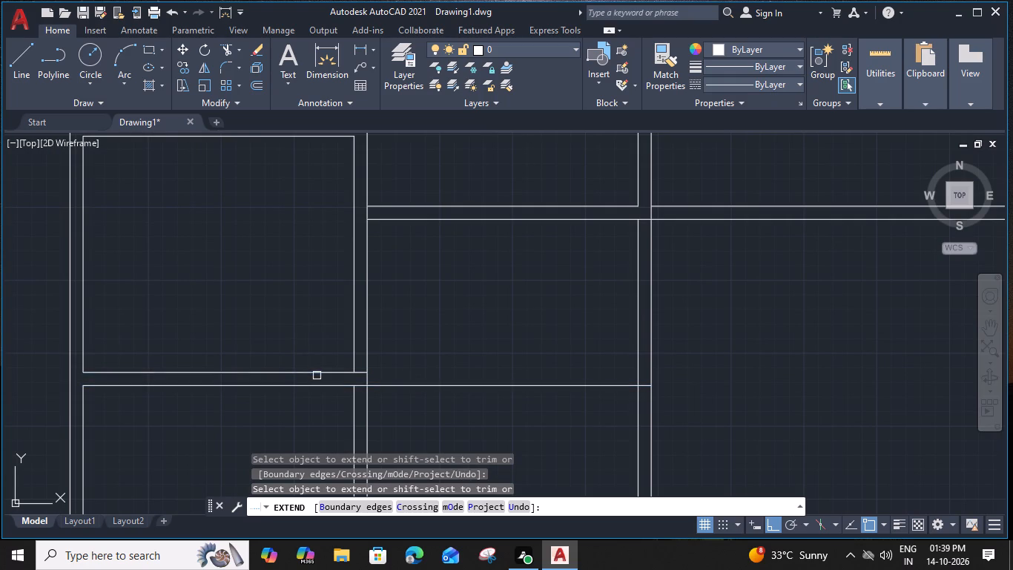
{"action": "left_click", "coordinate": [332, 373]}
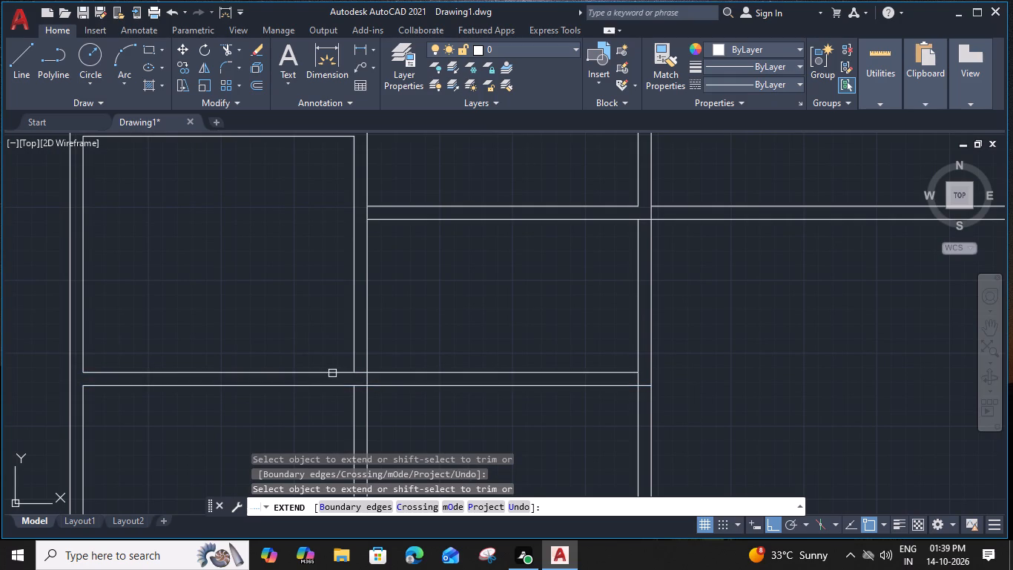
{"action": "left_click", "coordinate": [436, 369]}
{"action": "key", "text": "Escape"}
Measure the middle room enclosed between the two horizontal walls and the new vertical wall.
{"action": "type", "text": "mea"}
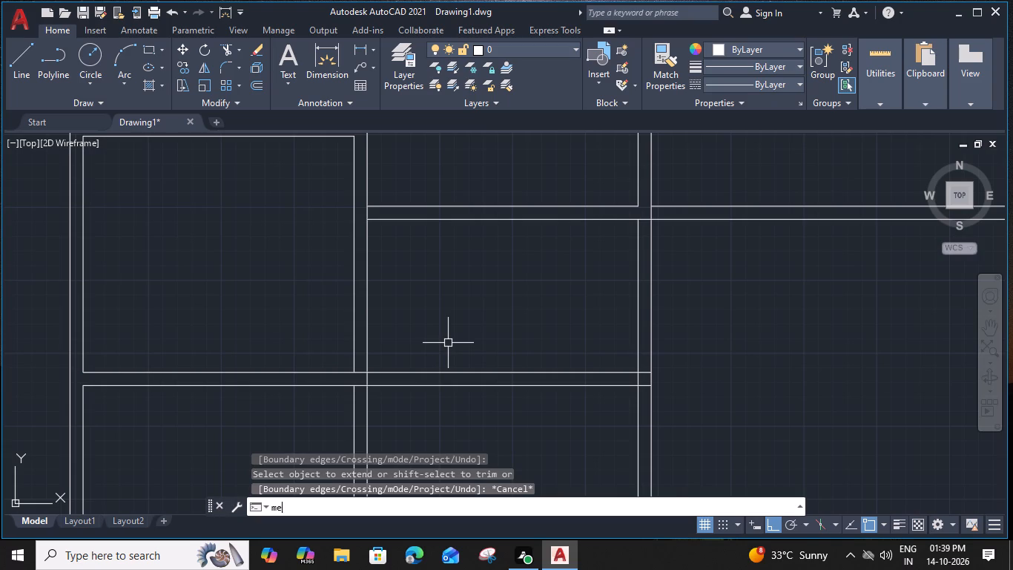
{"action": "key", "text": "space"}
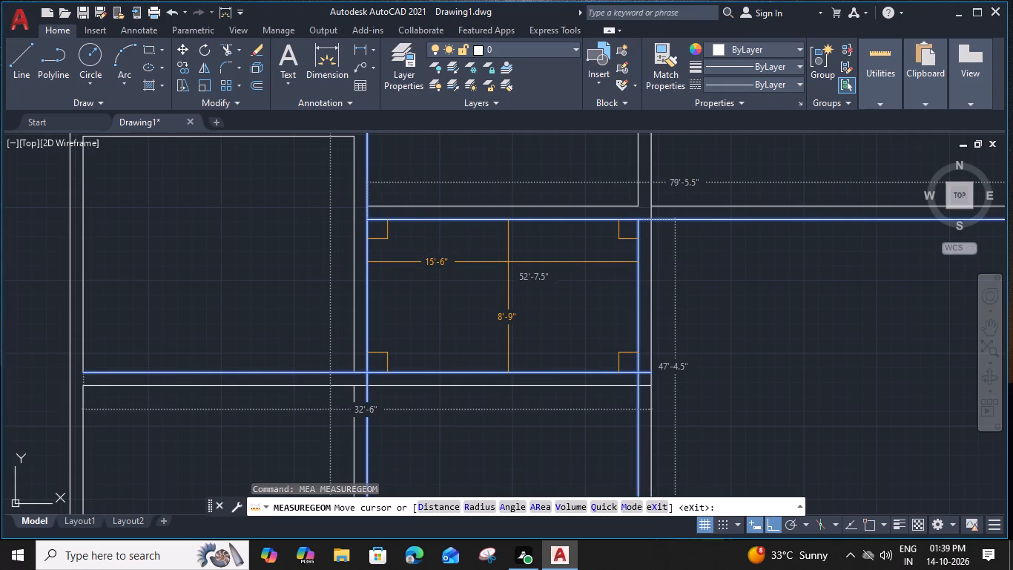
{"action": "key", "text": "Escape"}
Trim both lines of the middle rooms' upper horizontal wall where they run beyond the right side of the new vertical wall.
{"action": "middle_click_drag", "start_coordinate": [607, 304], "coordinate": [578, 301]}
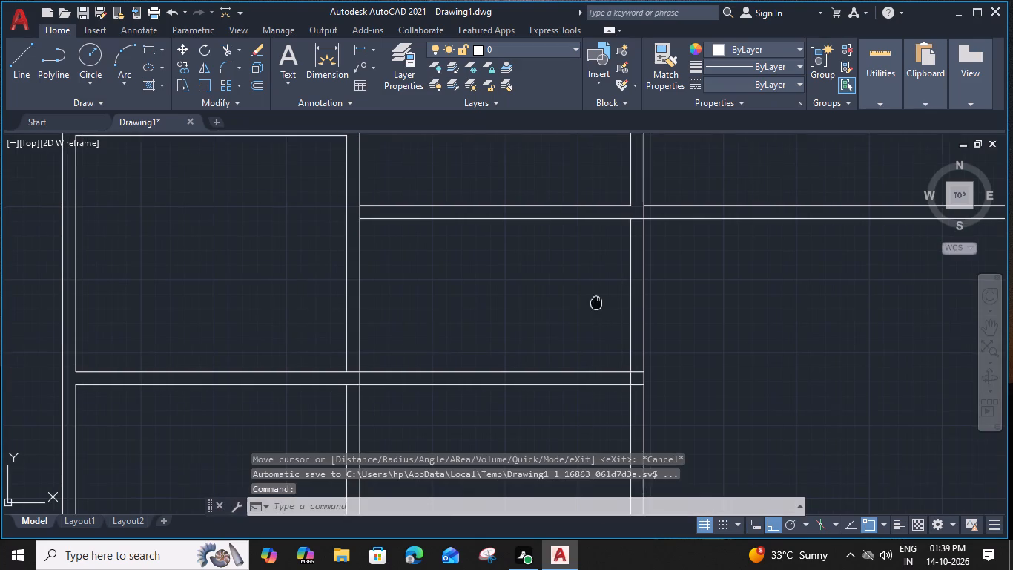
{"action": "middle_click_drag", "start_coordinate": [578, 301], "coordinate": [419, 342]}
{"action": "scroll", "coordinate": [419, 342], "scroll_direction": "down", "scroll_amount": 1}
{"action": "left_click", "coordinate": [582, 242]}
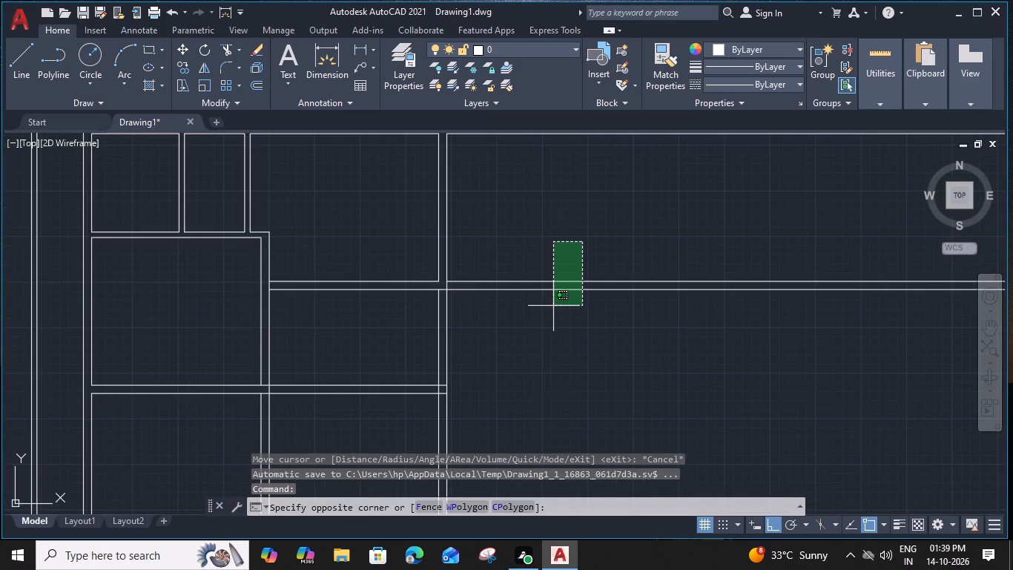
{"action": "key", "text": "Escape"}
{"action": "key", "text": "r"}
{"action": "key", "text": "Escape"}
{"action": "key", "text": "t"}
{"action": "type", "text": "r"}
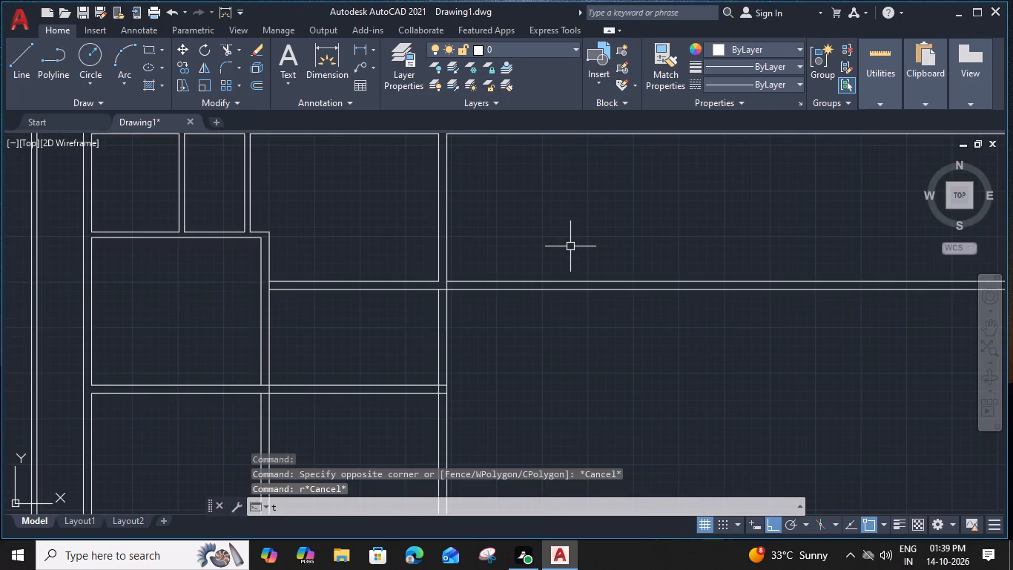
{"action": "key", "text": "space"}
{"action": "left_click", "coordinate": [569, 250]}
{"action": "left_click_drag", "start_coordinate": [550, 220], "coordinate": [546, 341]}
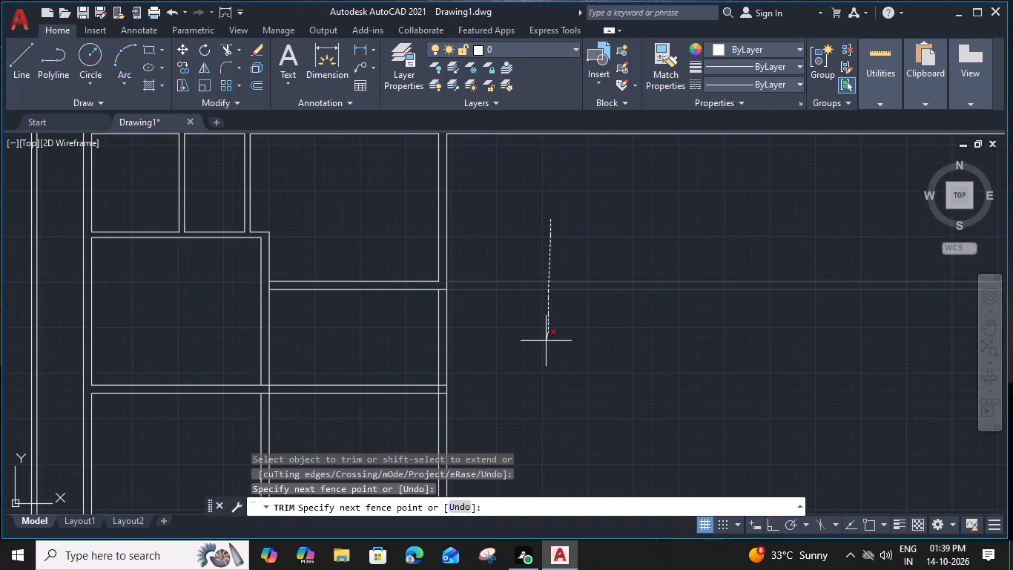
{"action": "left_click_drag", "start_coordinate": [546, 341], "coordinate": [545, 339]}
{"action": "key", "text": "Escape"}
Offset the top wall's inner line, right of the new vertical wall, 7' downward.
{"action": "middle_click_drag", "start_coordinate": [535, 255], "coordinate": [426, 322]}
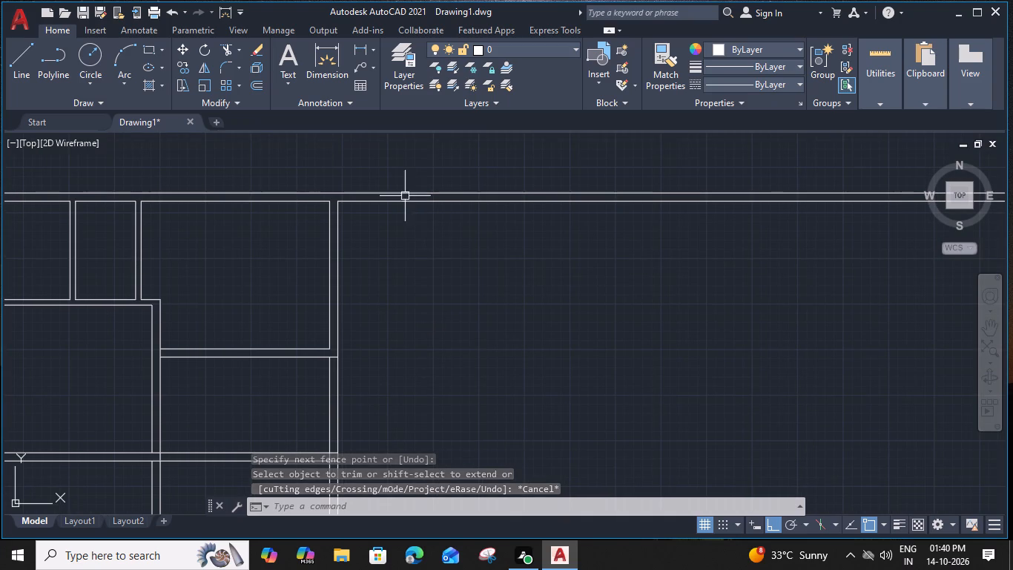
{"action": "left_click", "coordinate": [403, 200]}
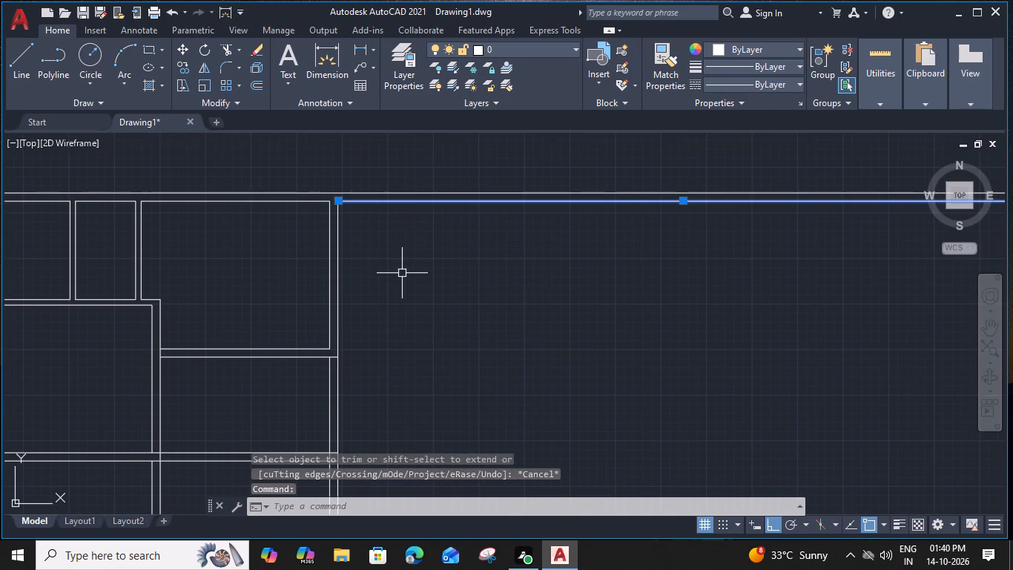
{"action": "type", "text": "o"}
{"action": "key", "text": "space"}
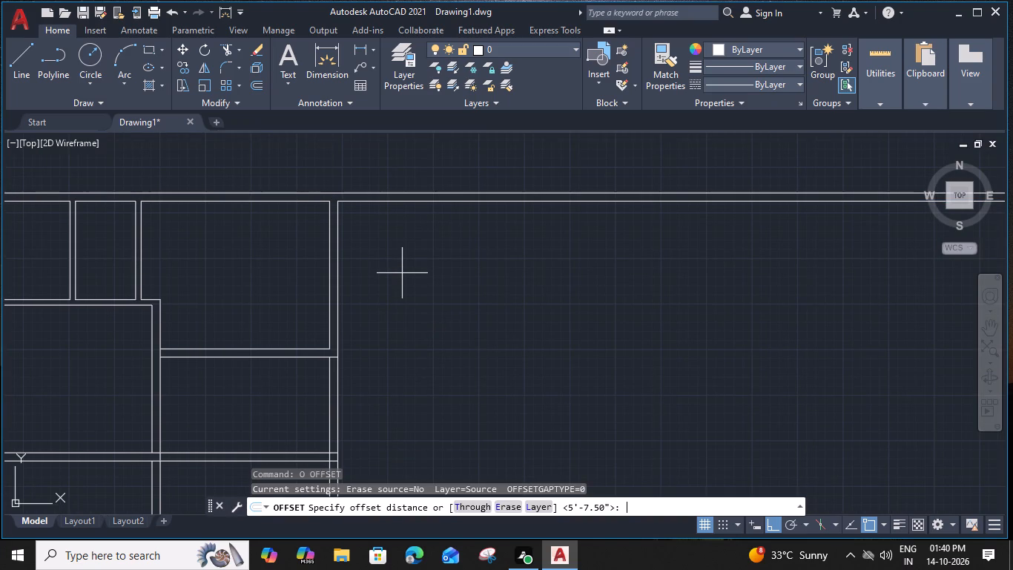
{"action": "type", "text": "7'"}
{"action": "key", "text": "space"}
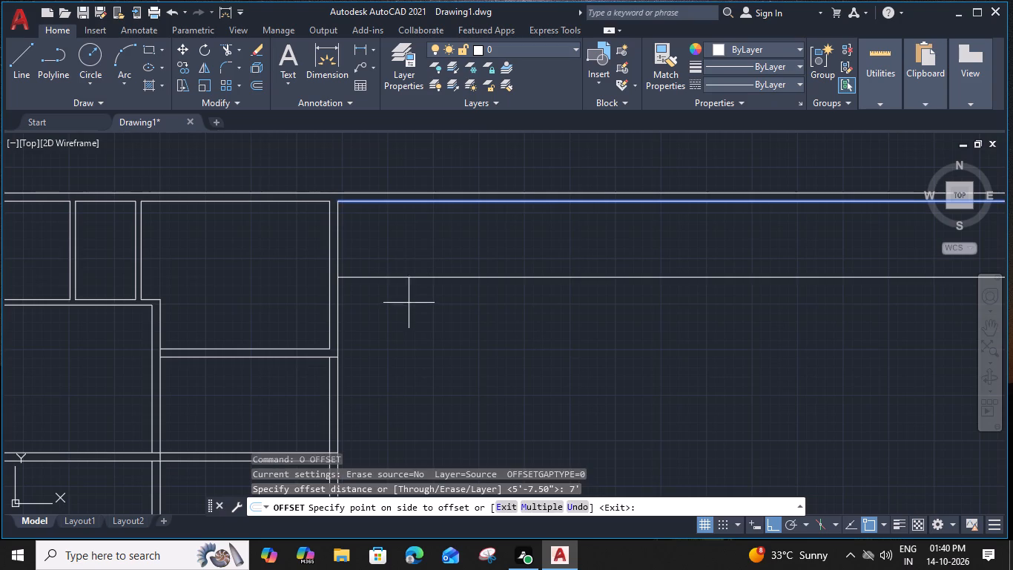
{"action": "left_click", "coordinate": [409, 304]}
{"action": "key", "text": "Escape"}
Offset the new horizontal line below the top wall 6" downward to form a partition.
{"action": "left_click", "coordinate": [411, 278]}
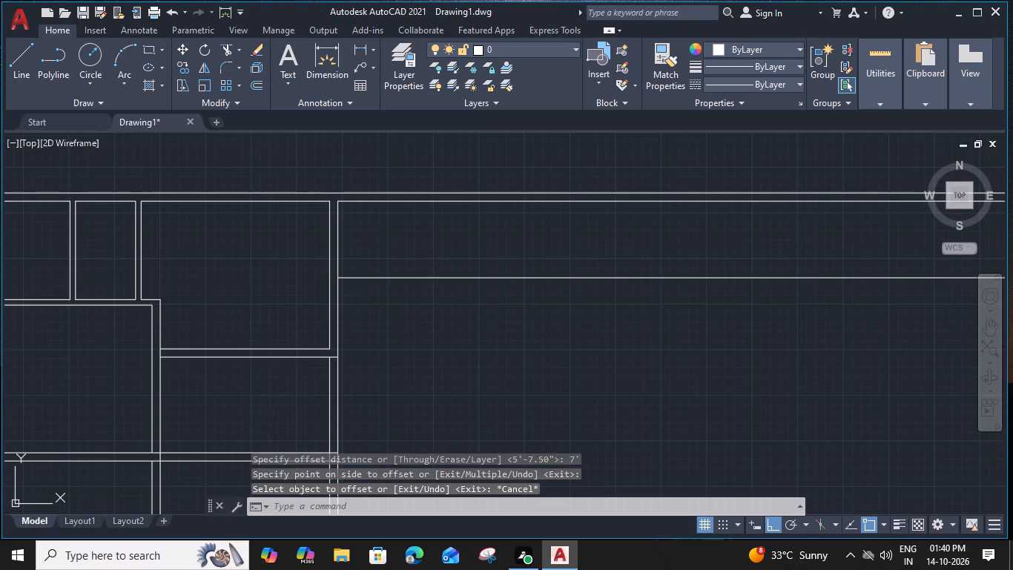
{"action": "type", "text": "o"}
{"action": "key", "text": "space"}
{"action": "key", "text": "6"}
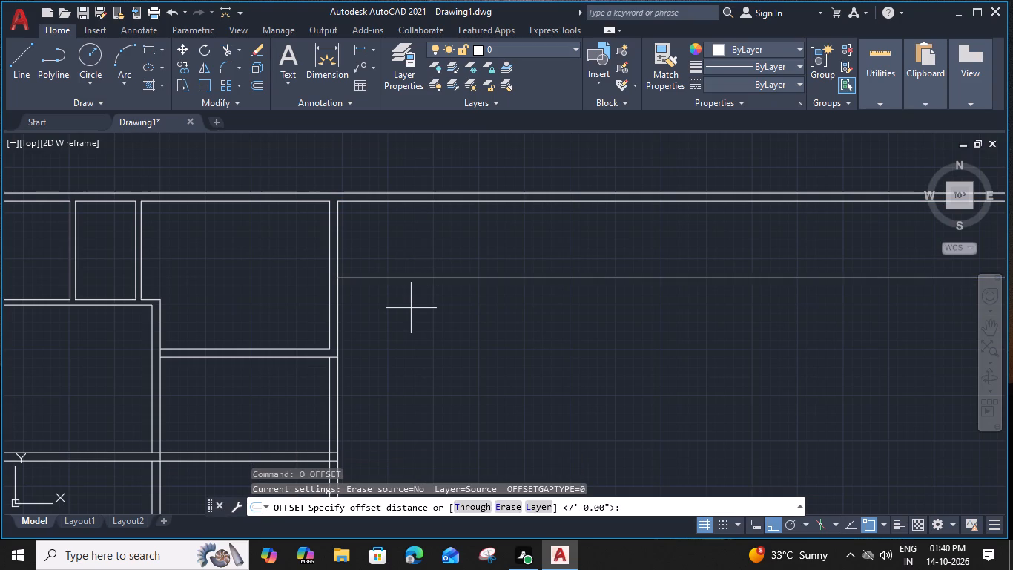
{"action": "key", "text": "shift+quotedbl"}
{"action": "key", "text": "Return"}
{"action": "left_click", "coordinate": [414, 345]}
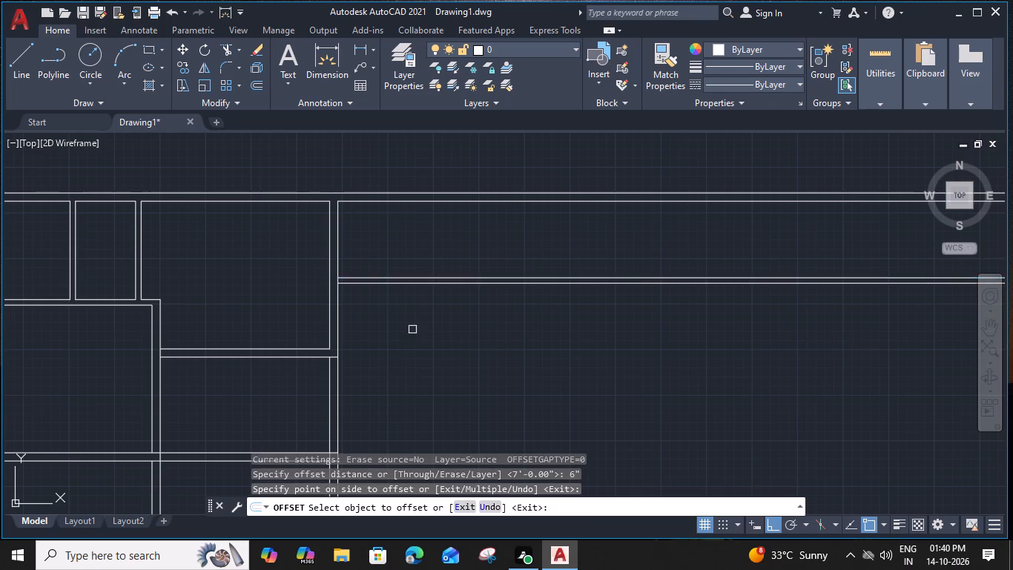
{"action": "middle_click_drag", "start_coordinate": [412, 329], "coordinate": [421, 300]}
{"action": "key", "text": "Escape"}
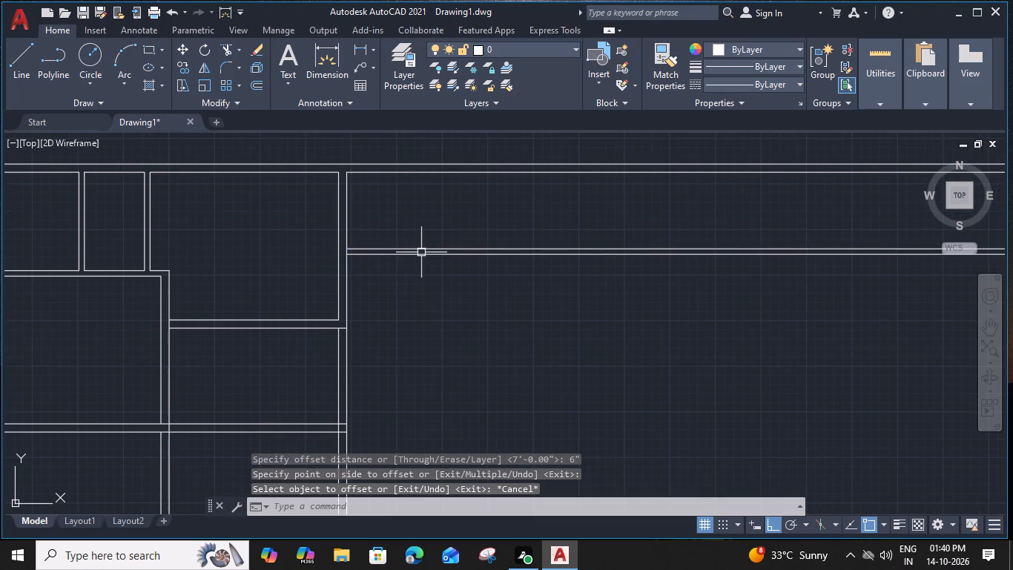
Offset the lower line of the new 6" horizontal partition 15' downward.
{"action": "left_click", "coordinate": [421, 252]}
{"action": "type", "text": "o"}
{"action": "key", "text": "space"}
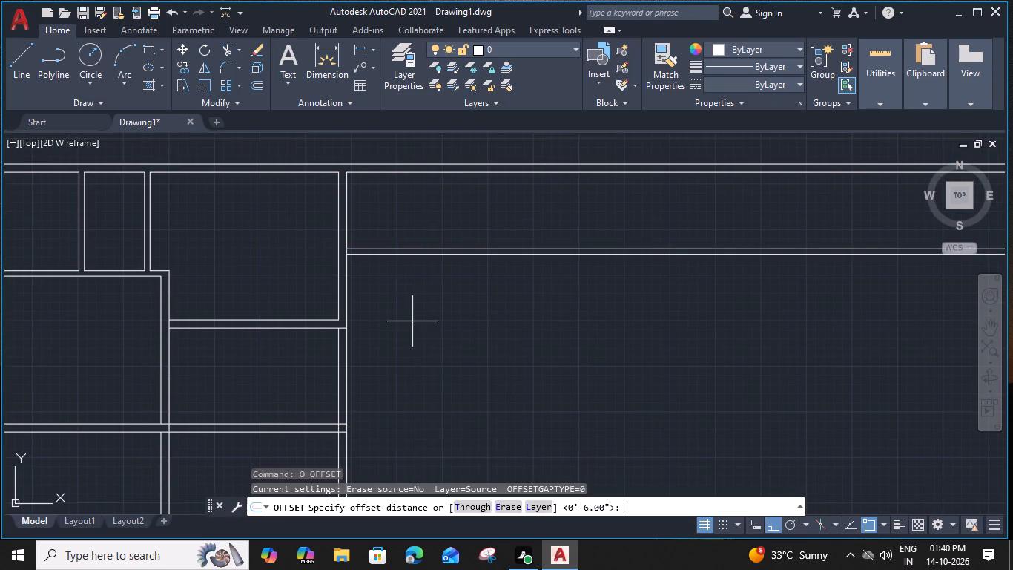
{"action": "type", "text": "15'"}
{"action": "key", "text": "space"}
{"action": "left_click", "coordinate": [412, 353]}
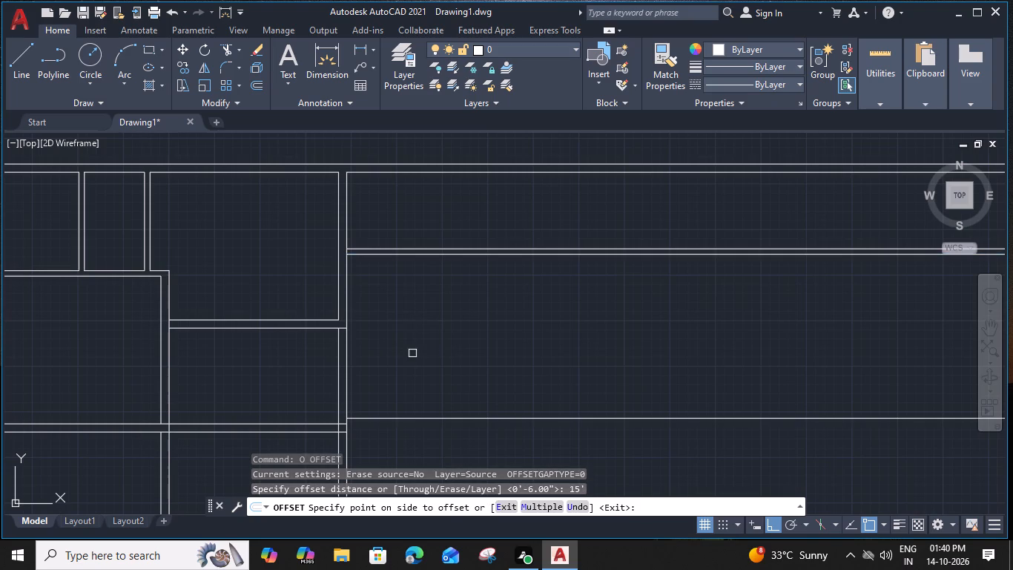
{"action": "middle_click_drag", "start_coordinate": [415, 355], "coordinate": [420, 292]}
{"action": "key", "text": "Escape"}
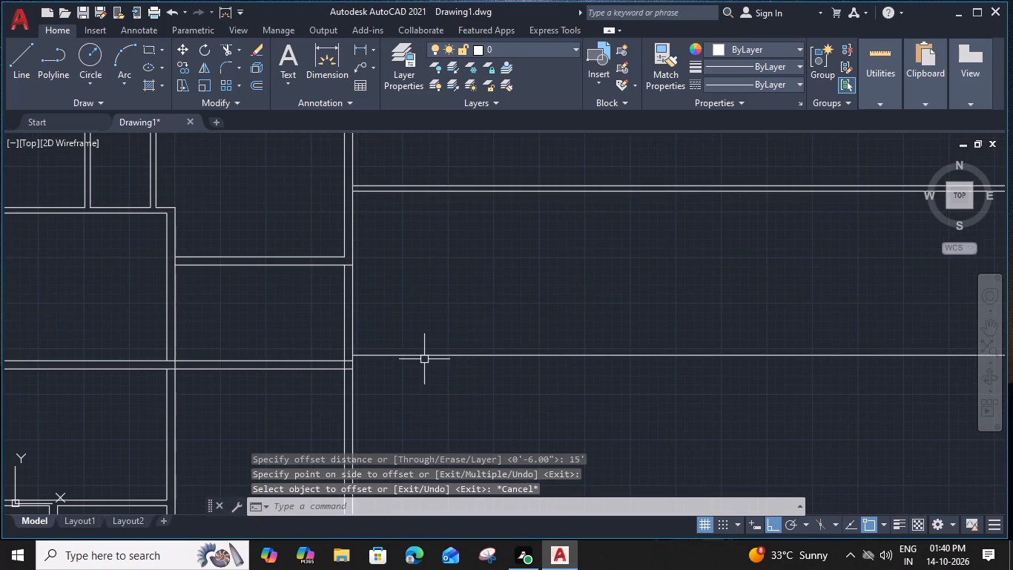
Offset the horizontal line 15' below the partition another 9" downward to form a wall.
{"action": "left_click", "coordinate": [424, 355]}
{"action": "key", "text": "o"}
{"action": "key", "text": "space"}
{"action": "key", "text": "9"}
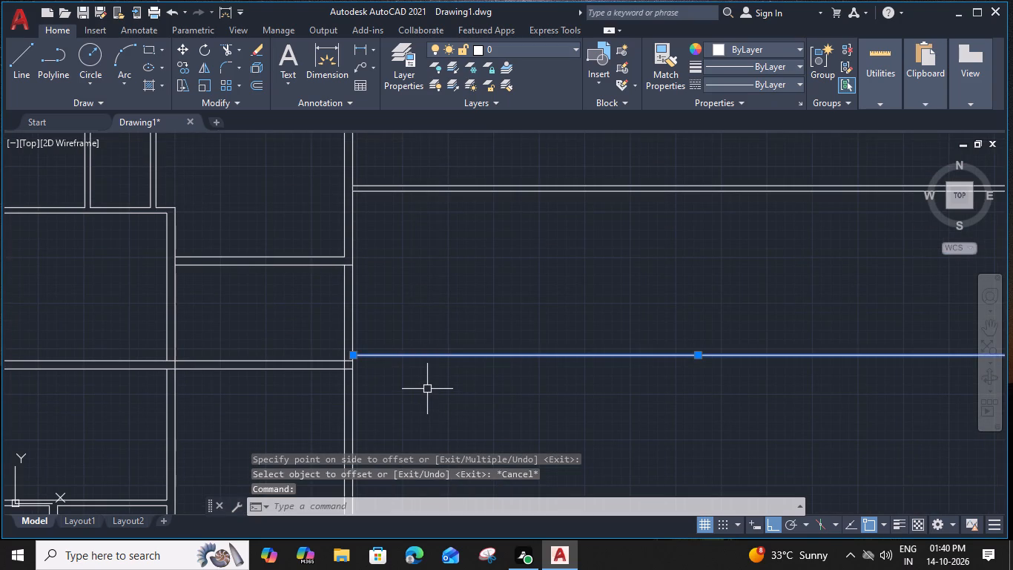
{"action": "key", "text": "shift+quotedbl"}
{"action": "key", "text": "Return"}
{"action": "left_click", "coordinate": [427, 401]}
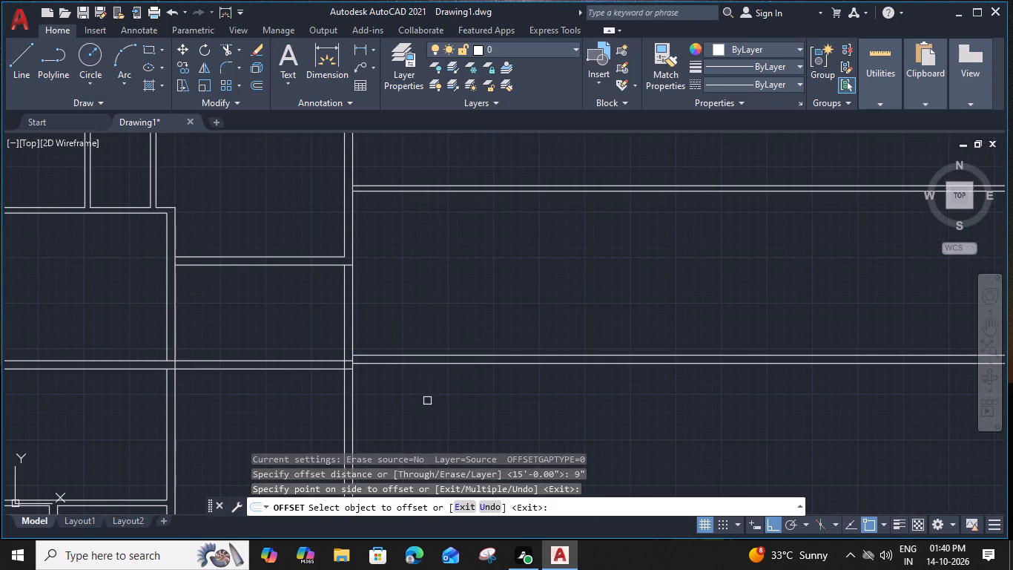
{"action": "key", "text": "Escape"}
Trim the vertical wall's right-hand line between the two lines of the 6" horizontal partition.
{"action": "scroll", "coordinate": [436, 338], "scroll_direction": "down", "scroll_amount": 1}
{"action": "middle_click_drag", "start_coordinate": [439, 341], "coordinate": [421, 379]}
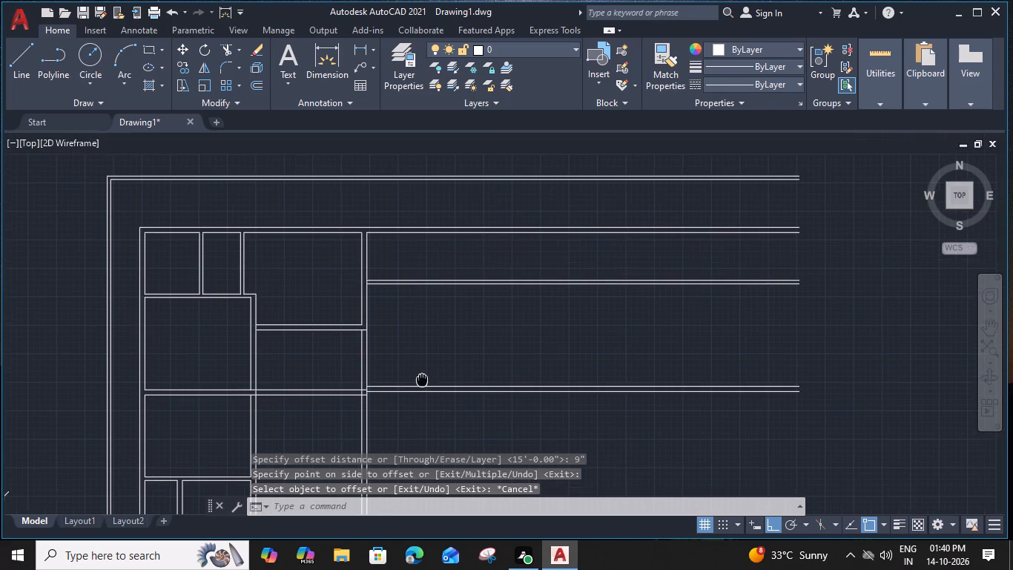
{"action": "middle_click_drag", "start_coordinate": [421, 379], "coordinate": [419, 384]}
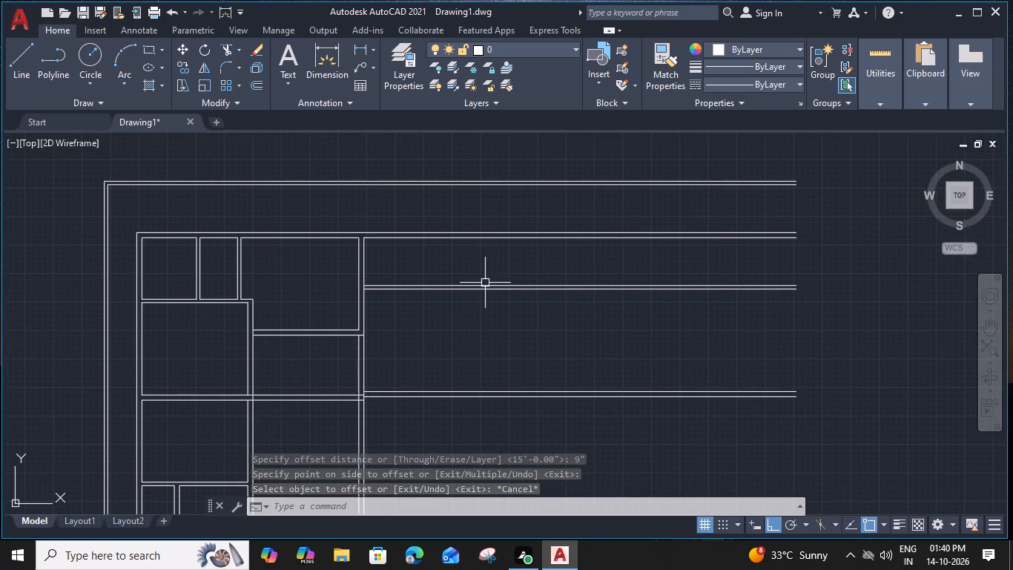
{"action": "middle_click_drag", "start_coordinate": [445, 269], "coordinate": [457, 313]}
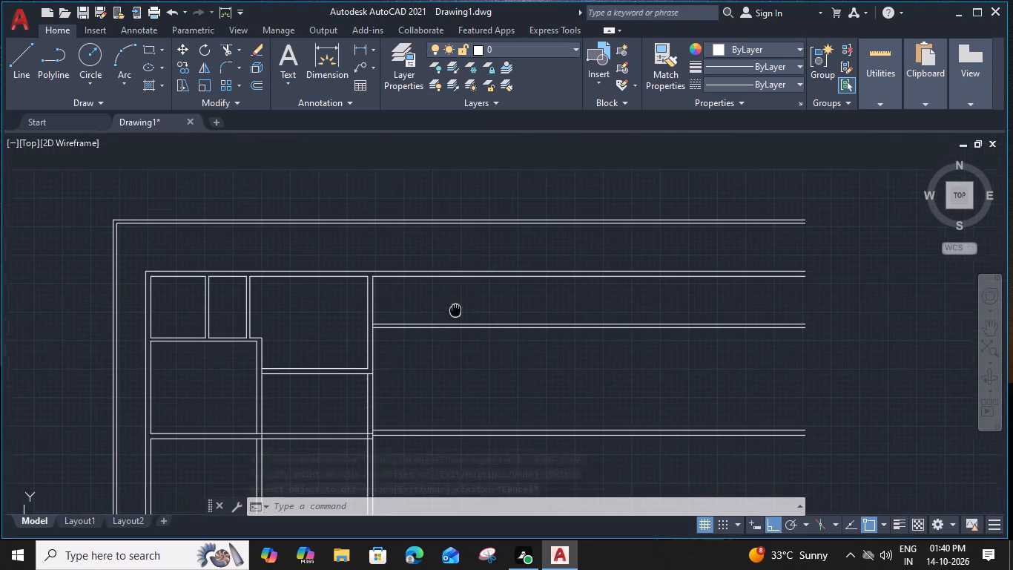
{"action": "scroll", "coordinate": [377, 315], "scroll_direction": "up", "scroll_amount": 2}
{"action": "type", "text": "tr"}
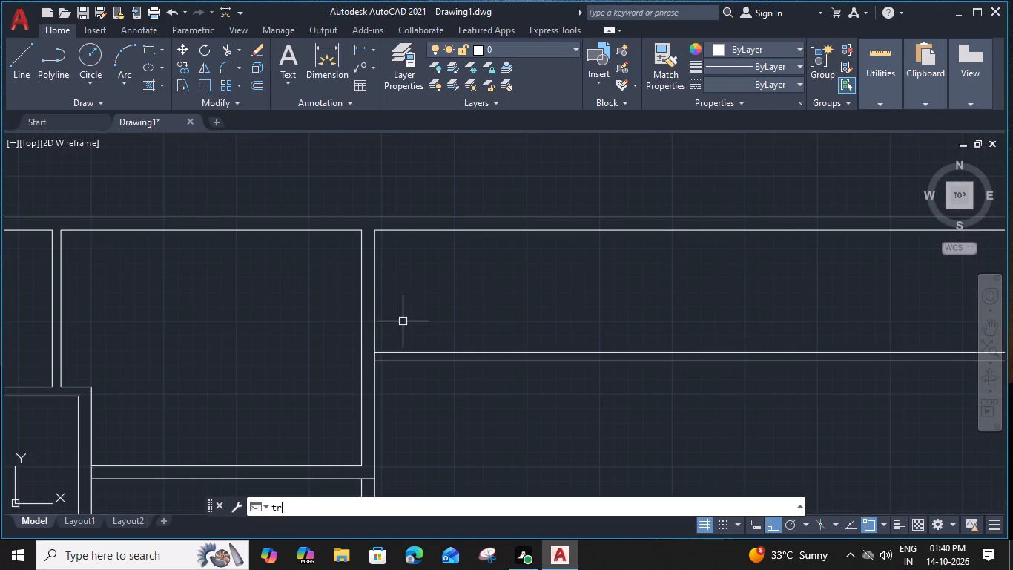
{"action": "key", "text": "space"}
{"action": "scroll", "coordinate": [374, 367], "scroll_direction": "up", "scroll_amount": 1}
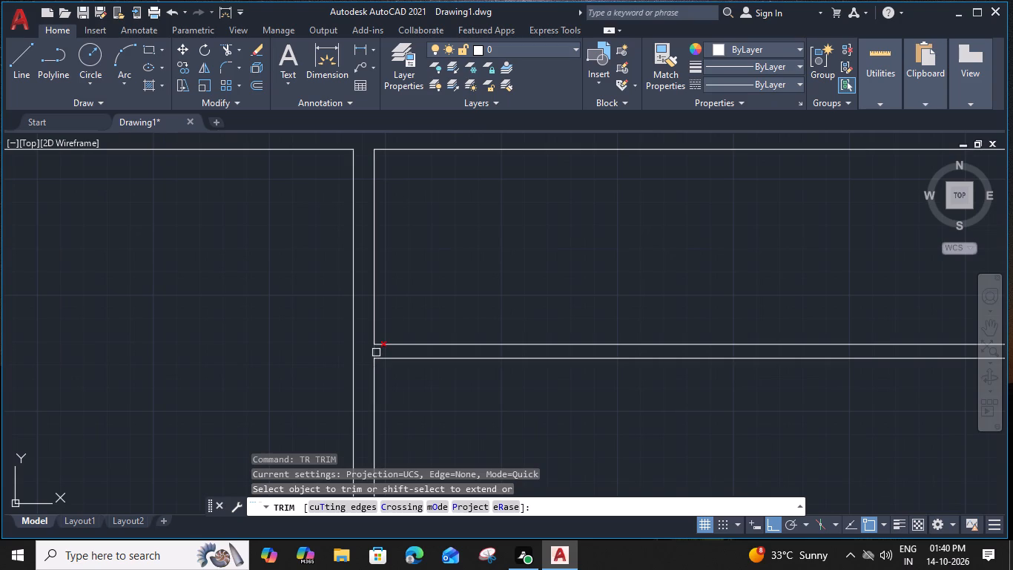
{"action": "left_click", "coordinate": [376, 353]}
{"action": "key", "text": "Escape"}
Offset the vertical wall's right-hand line, between the top wall and the 6" partition, 10' to the right.
{"action": "left_click", "coordinate": [373, 316]}
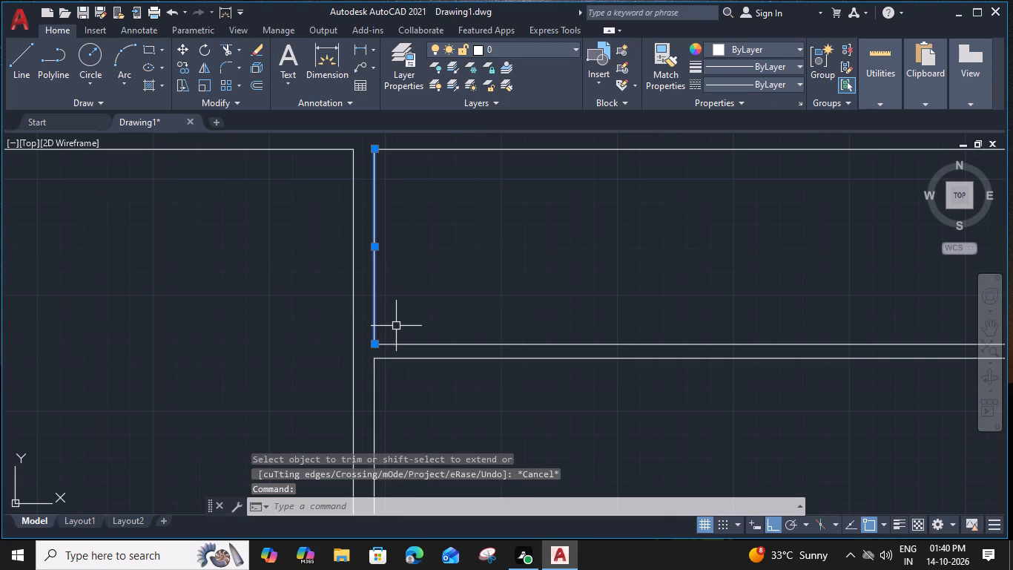
{"action": "type", "text": "o 10'"}
{"action": "key", "text": "space"}
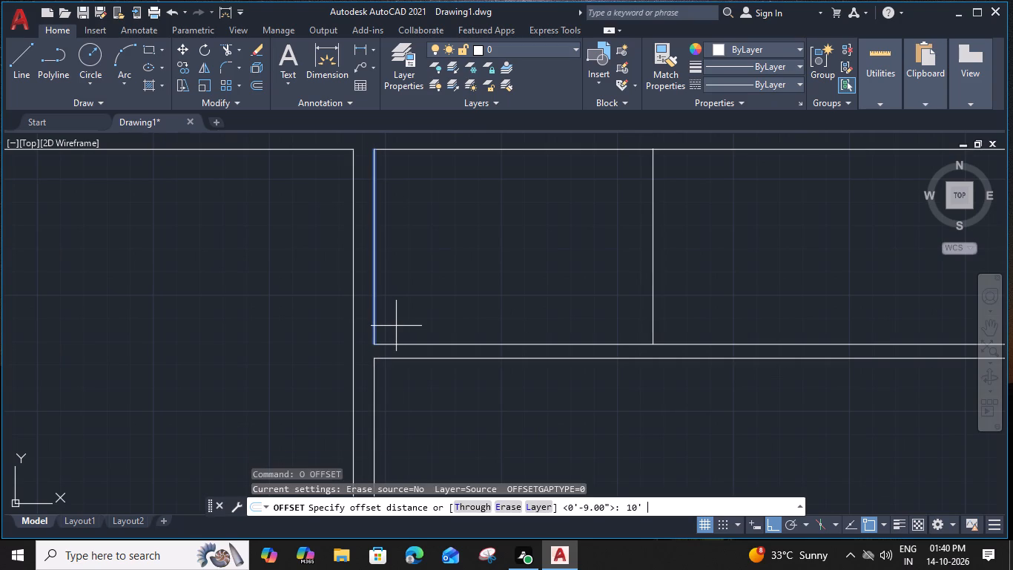
{"action": "left_click", "coordinate": [518, 314]}
{"action": "scroll", "coordinate": [518, 313], "scroll_direction": "down", "scroll_amount": 1}
{"action": "middle_click_drag", "start_coordinate": [517, 312], "coordinate": [493, 311]}
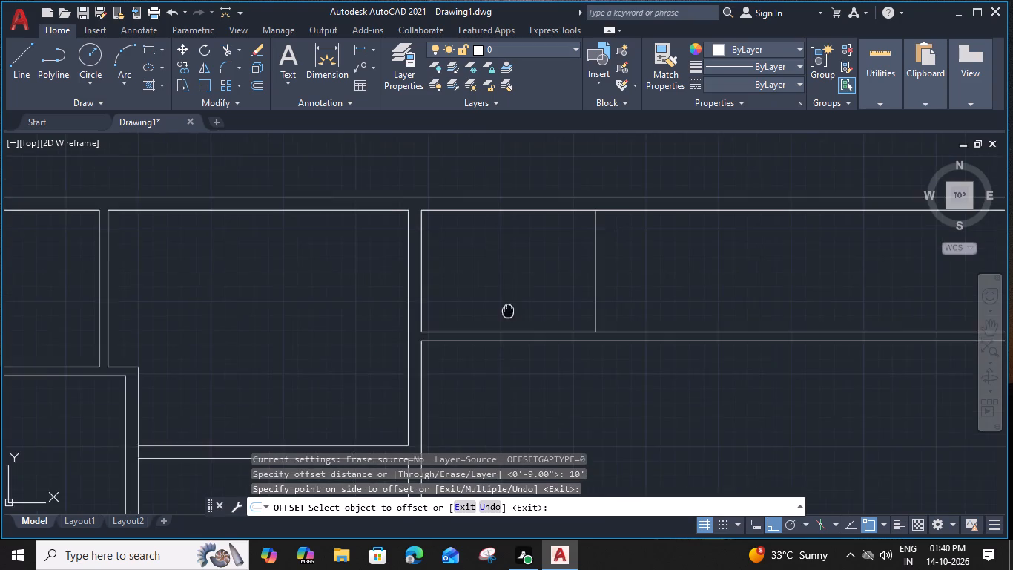
{"action": "middle_click_drag", "start_coordinate": [493, 311], "coordinate": [413, 306]}
{"action": "key", "text": "Escape"}
Offset the short vertical line between the top wall and the 6" partition 9" to the right to form a wall.
{"action": "left_click", "coordinate": [503, 273]}
{"action": "left_click", "coordinate": [486, 289]}
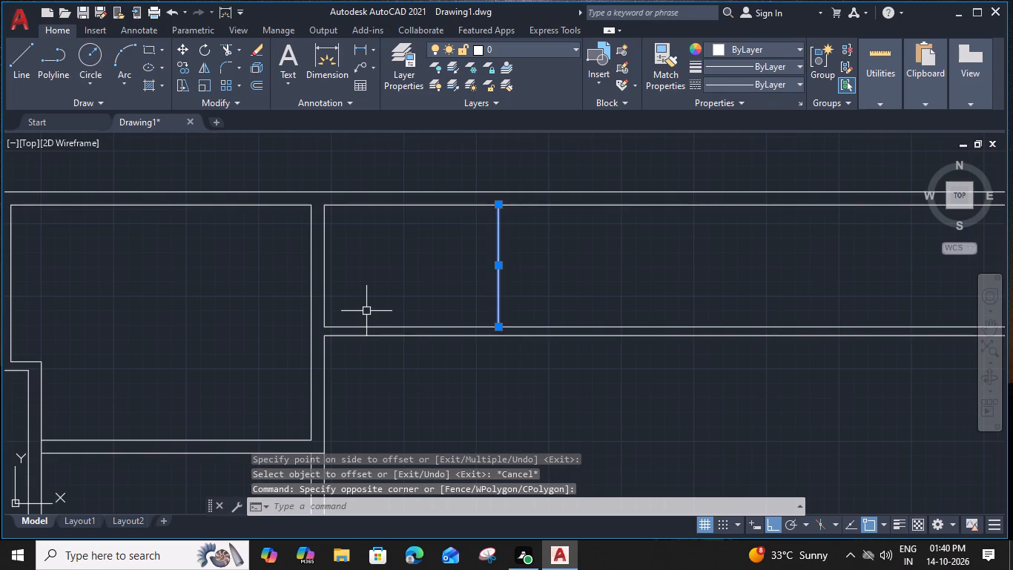
{"action": "key", "text": "o"}
{"action": "key", "text": "space"}
{"action": "key", "text": "9"}
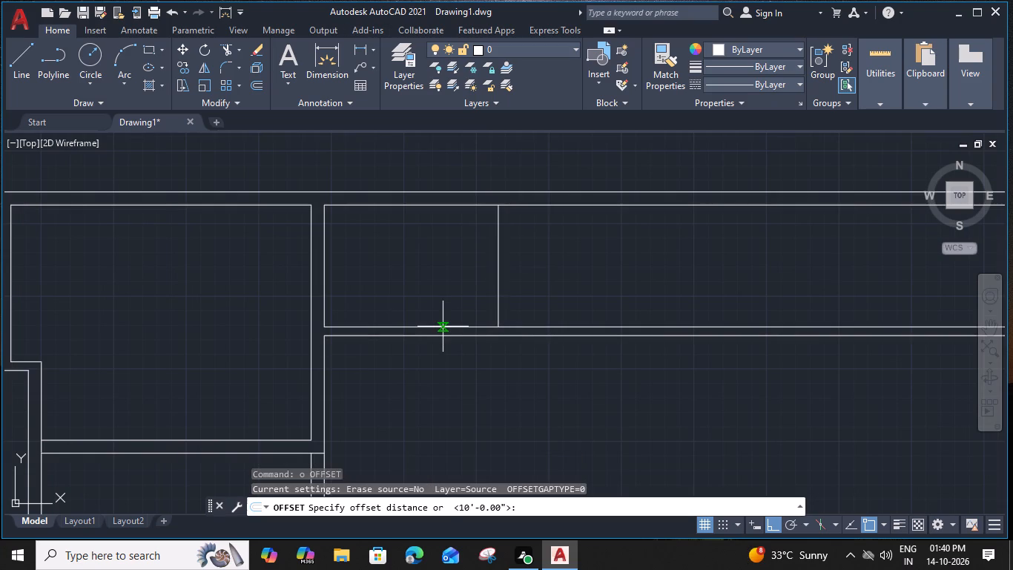
{"action": "key", "text": "shift+quotedbl"}
{"action": "key", "text": "Return"}
{"action": "left_click", "coordinate": [627, 306]}
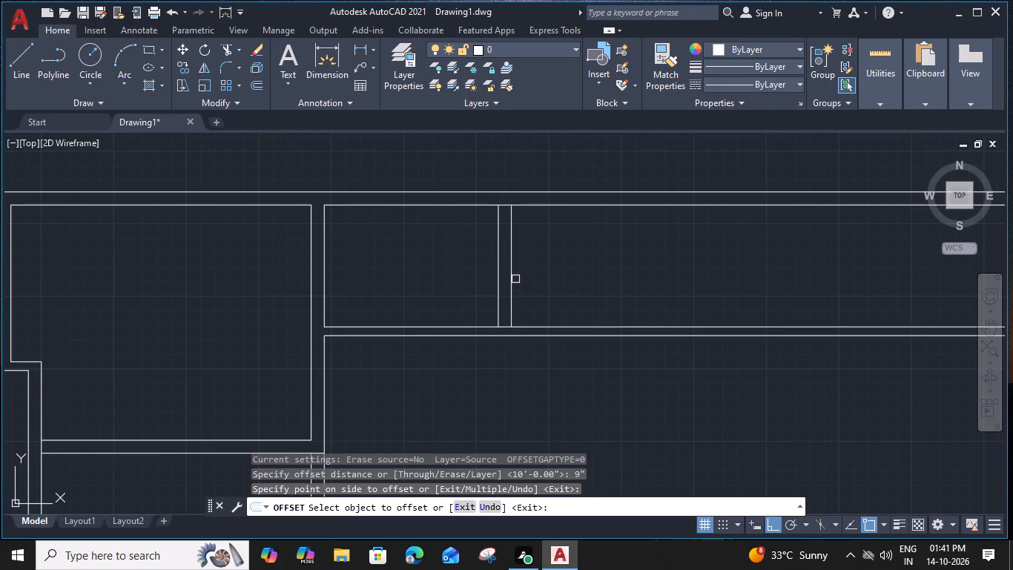
{"action": "key", "text": "Escape"}
Offset the vertical wall's right-hand line below the 6" horizontal partition 18' to the right.
{"action": "middle_click_drag", "start_coordinate": [457, 292], "coordinate": [478, 200]}
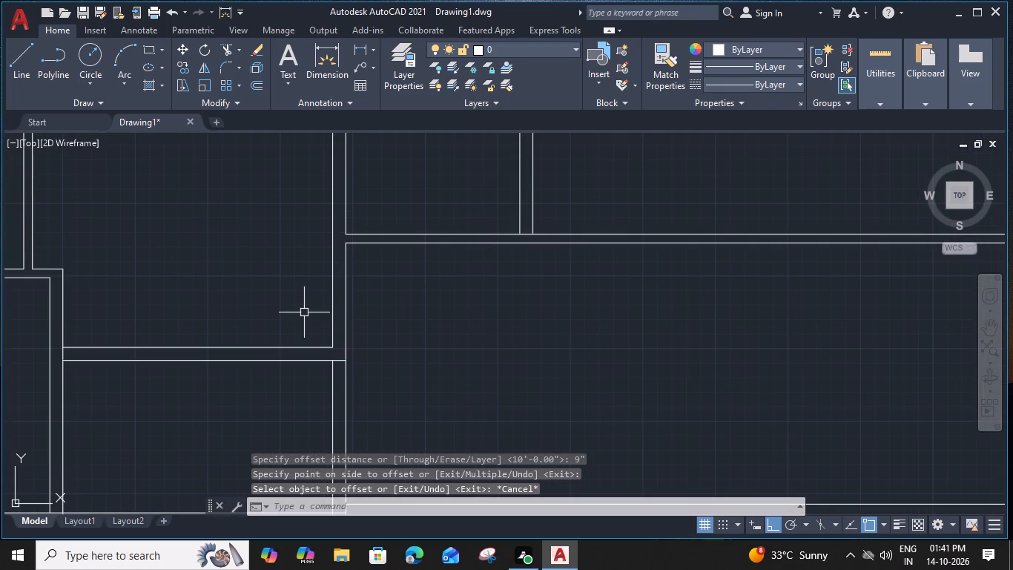
{"action": "left_click", "coordinate": [347, 324]}
{"action": "type", "text": "o"}
{"action": "key", "text": "space"}
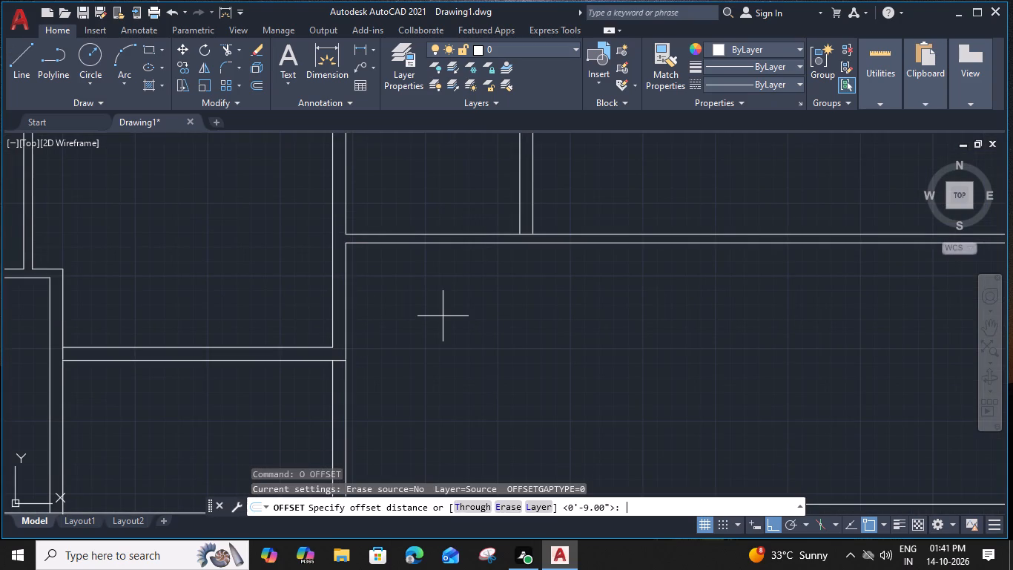
{"action": "type", "text": "18"}
{"action": "key", "text": "apostrophe"}
{"action": "key", "text": "space"}
{"action": "left_click", "coordinate": [573, 327]}
{"action": "scroll", "coordinate": [574, 330], "scroll_direction": "down", "scroll_amount": 2}
{"action": "middle_click_drag", "start_coordinate": [575, 331], "coordinate": [512, 312]}
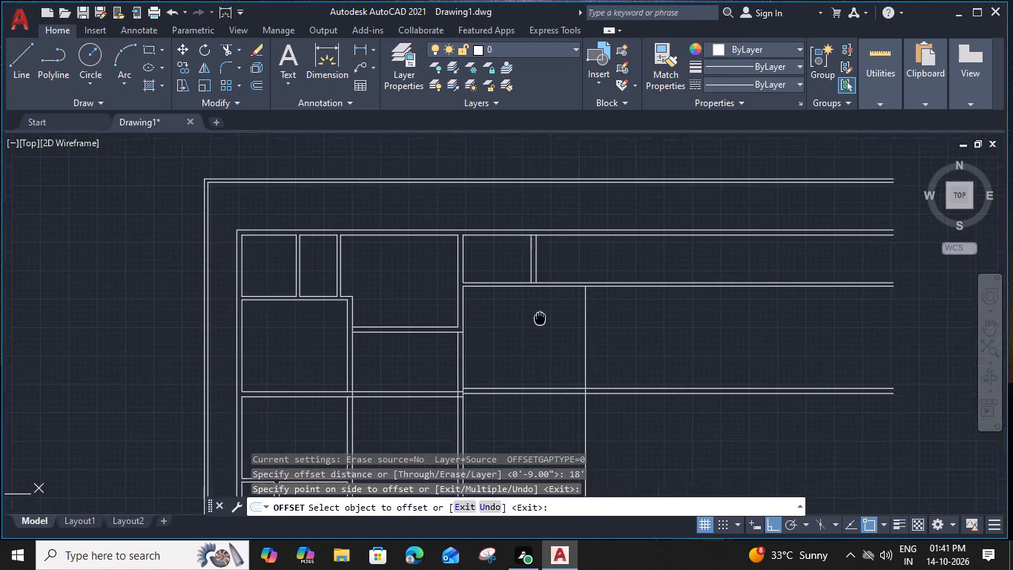
{"action": "middle_click_drag", "start_coordinate": [512, 312], "coordinate": [509, 311]}
{"action": "key", "text": "Escape"}
Offset the vertical line 18' from the wall another 9" to the right to form a wall.
{"action": "left_click", "coordinate": [544, 312]}
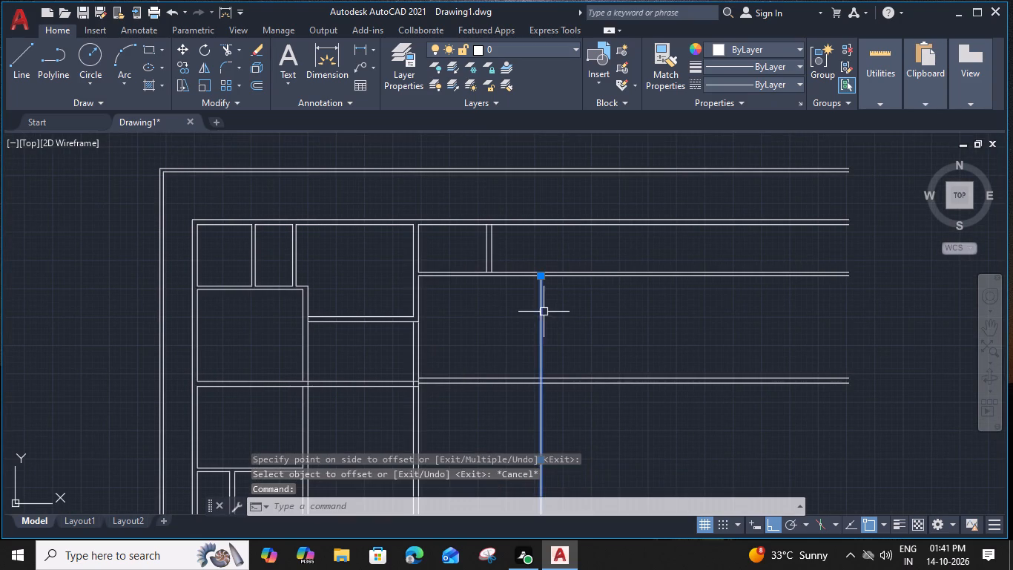
{"action": "key", "text": "o"}
{"action": "key", "text": "space"}
{"action": "key", "text": "9"}
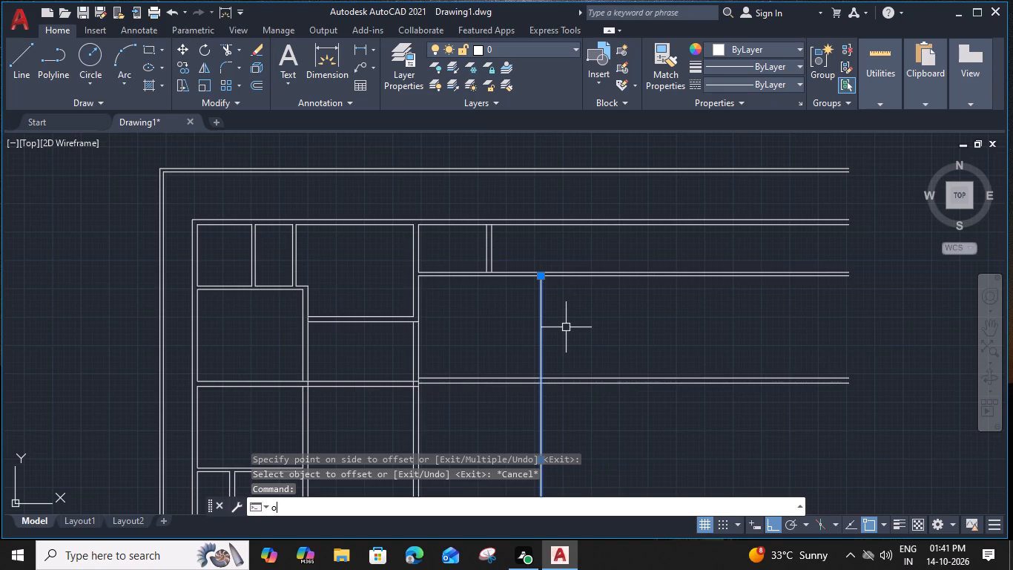
{"action": "key", "text": "shift+quotedbl"}
{"action": "key", "text": "Return"}
{"action": "left_click", "coordinate": [618, 335]}
{"action": "key", "text": "Escape"}
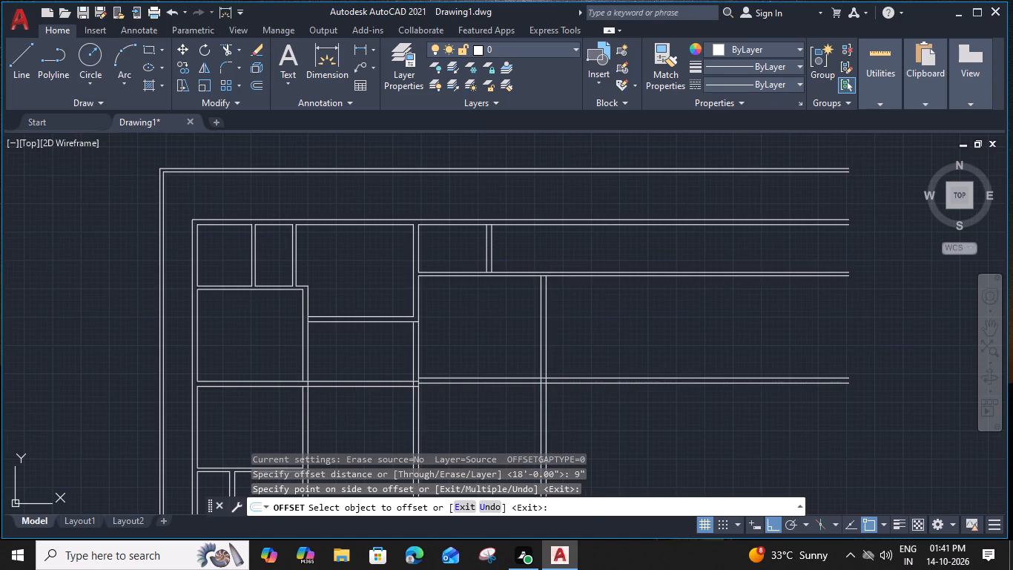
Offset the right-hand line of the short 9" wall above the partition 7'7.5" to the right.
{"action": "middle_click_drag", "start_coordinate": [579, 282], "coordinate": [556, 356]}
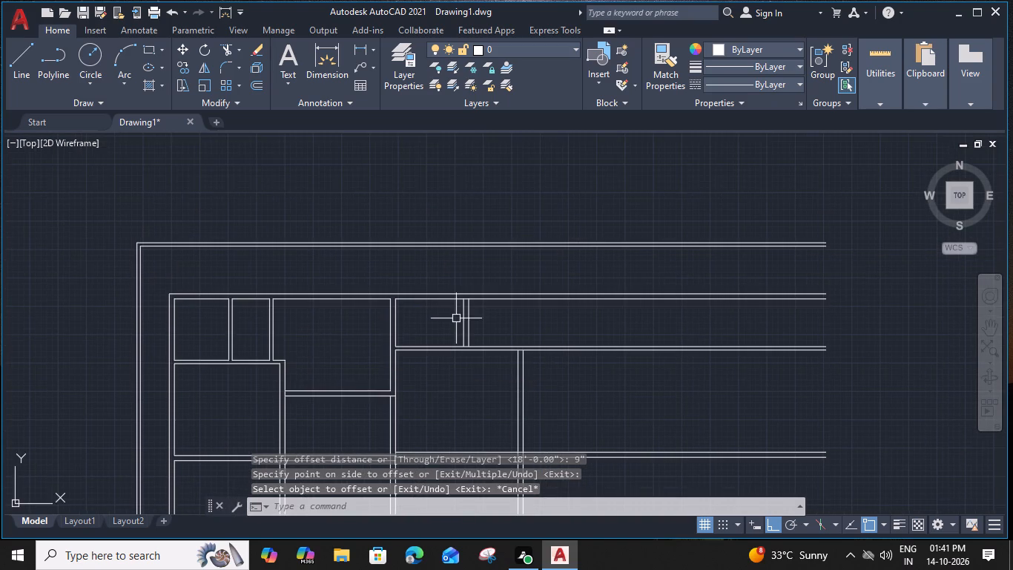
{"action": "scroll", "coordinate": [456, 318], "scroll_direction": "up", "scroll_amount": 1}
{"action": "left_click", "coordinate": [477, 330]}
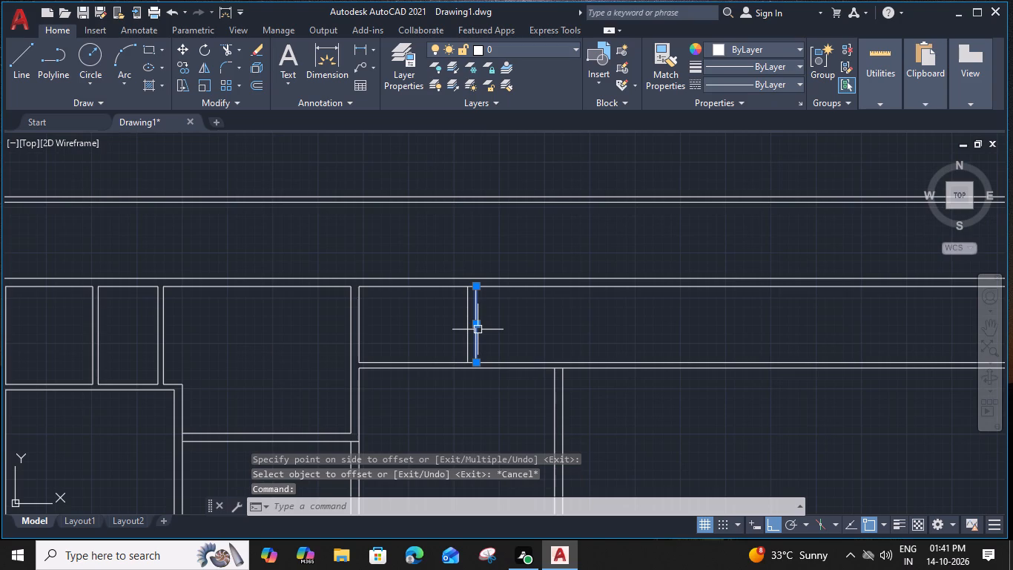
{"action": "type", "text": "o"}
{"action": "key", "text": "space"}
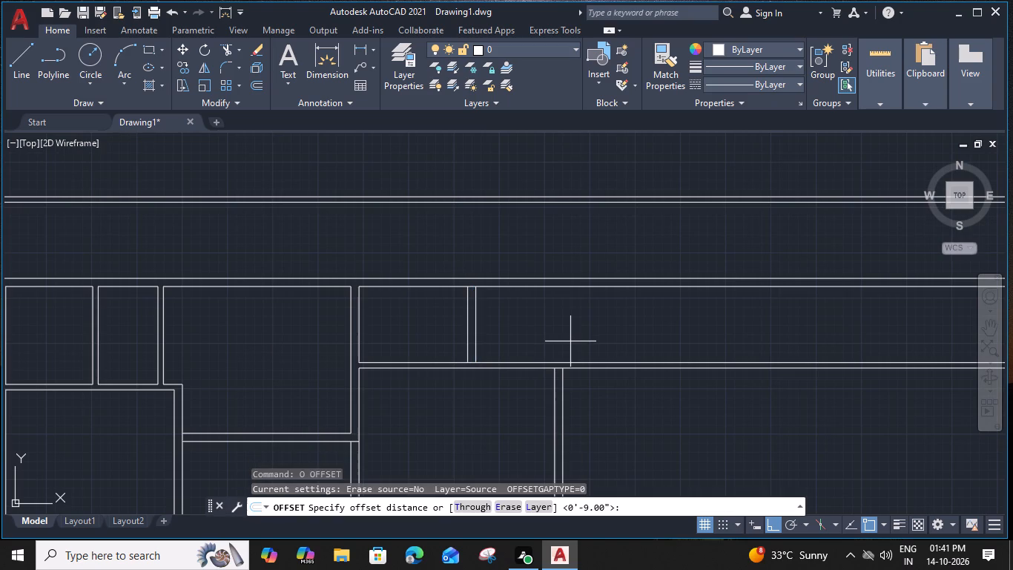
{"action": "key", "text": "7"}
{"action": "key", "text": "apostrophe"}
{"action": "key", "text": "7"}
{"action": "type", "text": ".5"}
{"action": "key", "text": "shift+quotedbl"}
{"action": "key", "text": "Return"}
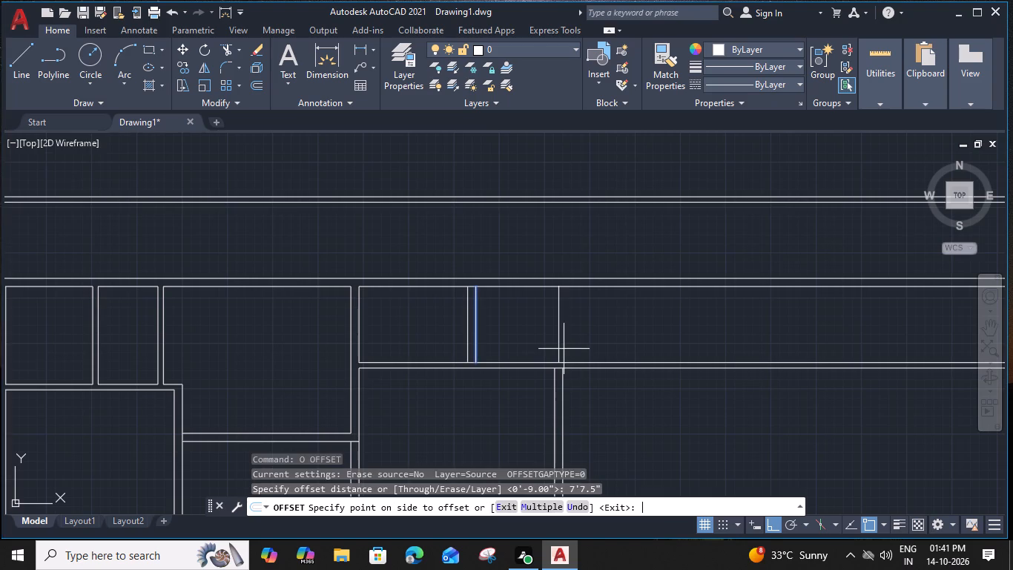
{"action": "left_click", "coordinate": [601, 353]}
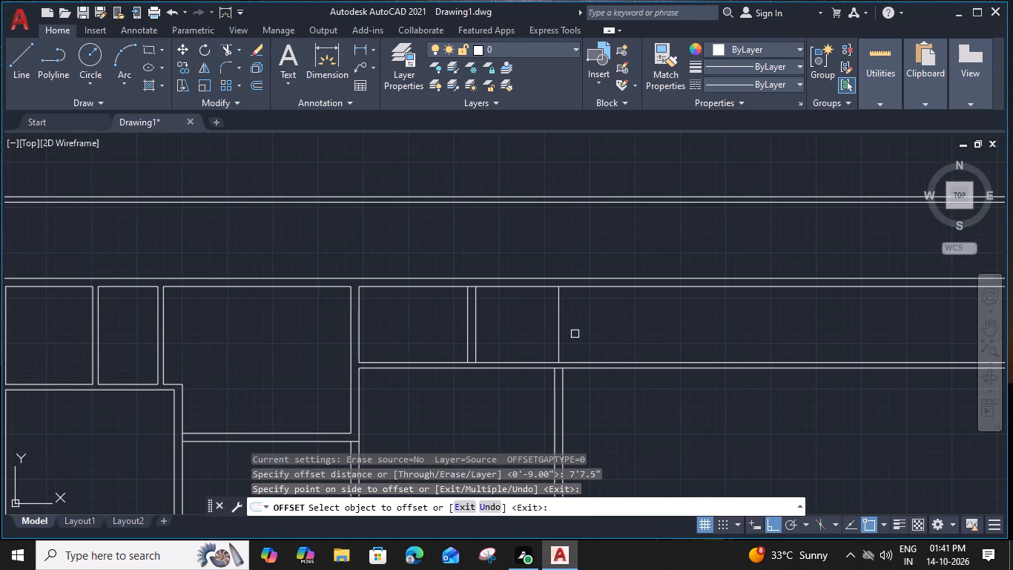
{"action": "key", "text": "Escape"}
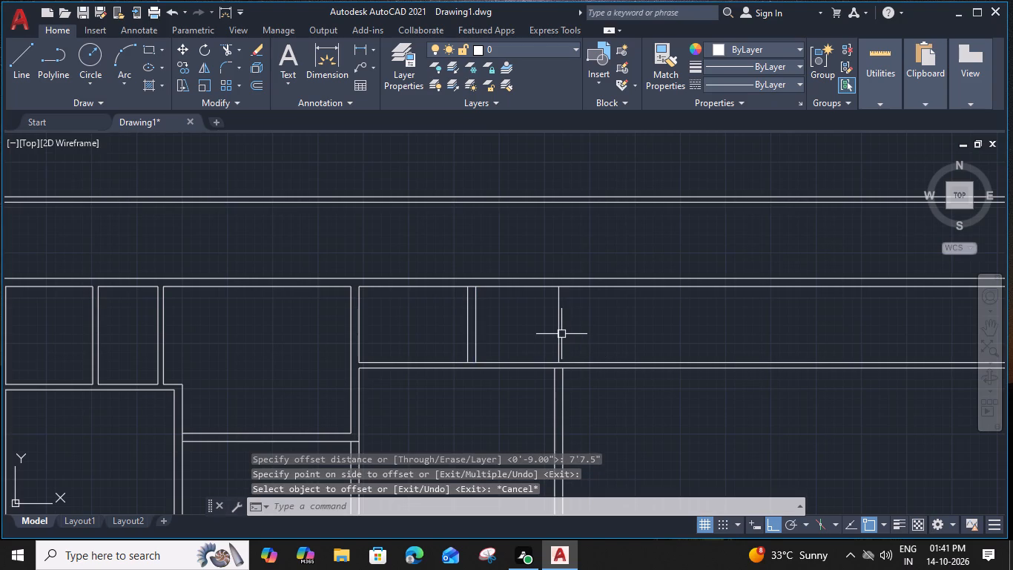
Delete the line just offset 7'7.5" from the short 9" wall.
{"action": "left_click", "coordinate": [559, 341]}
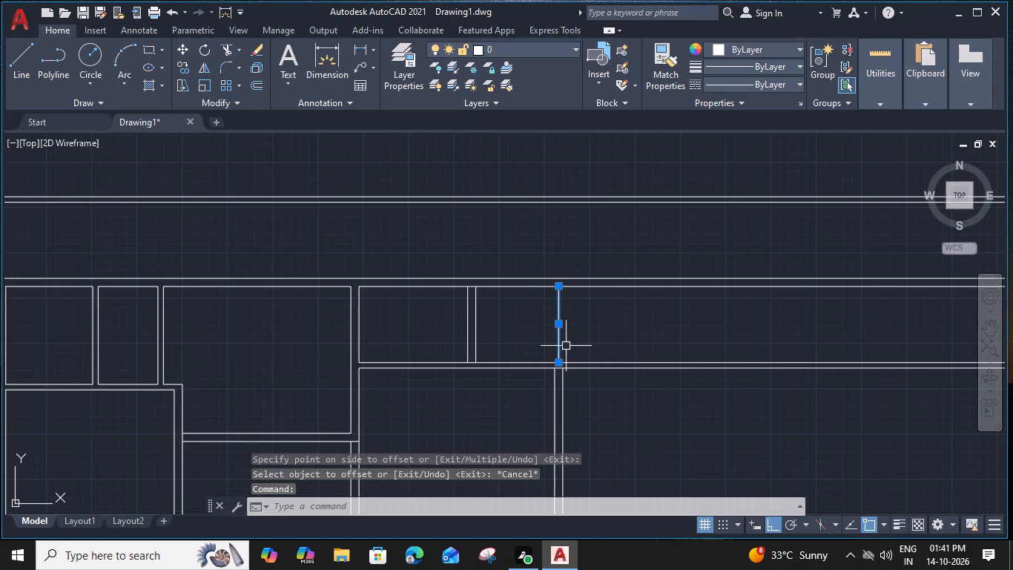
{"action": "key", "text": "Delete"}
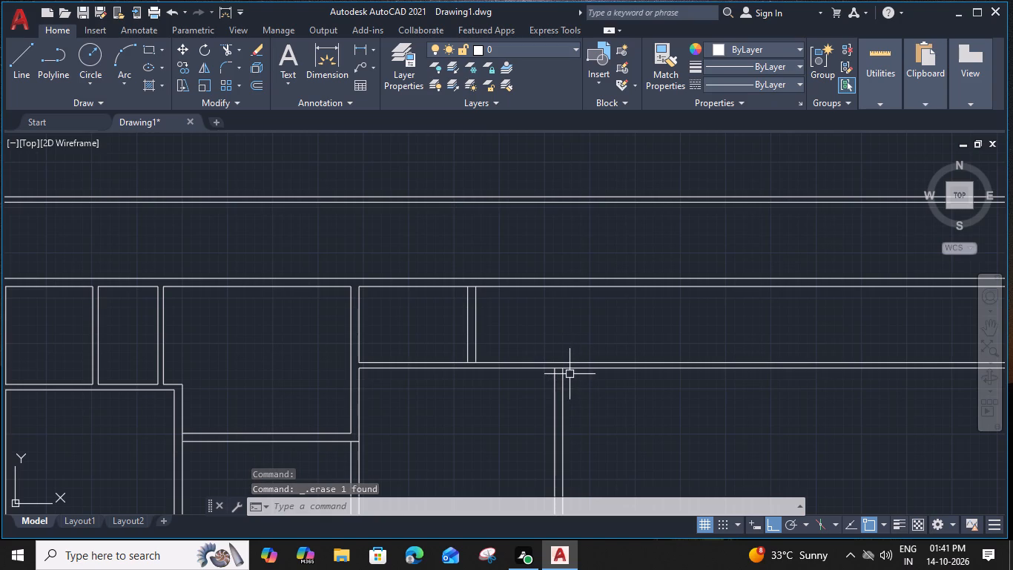
Extend both lines of the long 9" vertical wall upward across the 6" partition and building top wall to the upper boundary wall.
{"action": "key", "text": "e"}
{"action": "type", "text": "x"}
{"action": "key", "text": "space"}
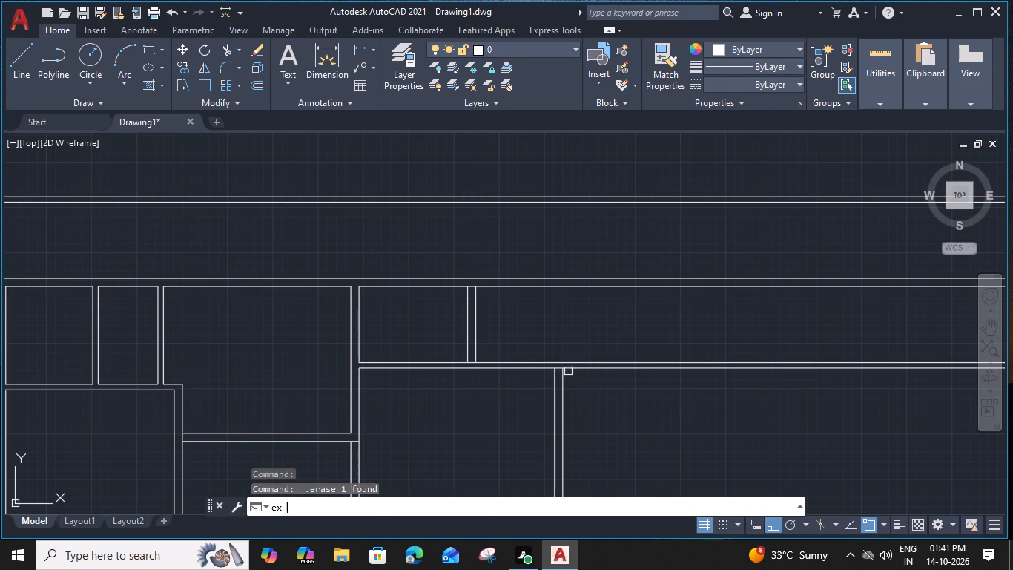
{"action": "left_click", "coordinate": [564, 388]}
{"action": "left_click", "coordinate": [555, 384]}
{"action": "left_click", "coordinate": [561, 387]}
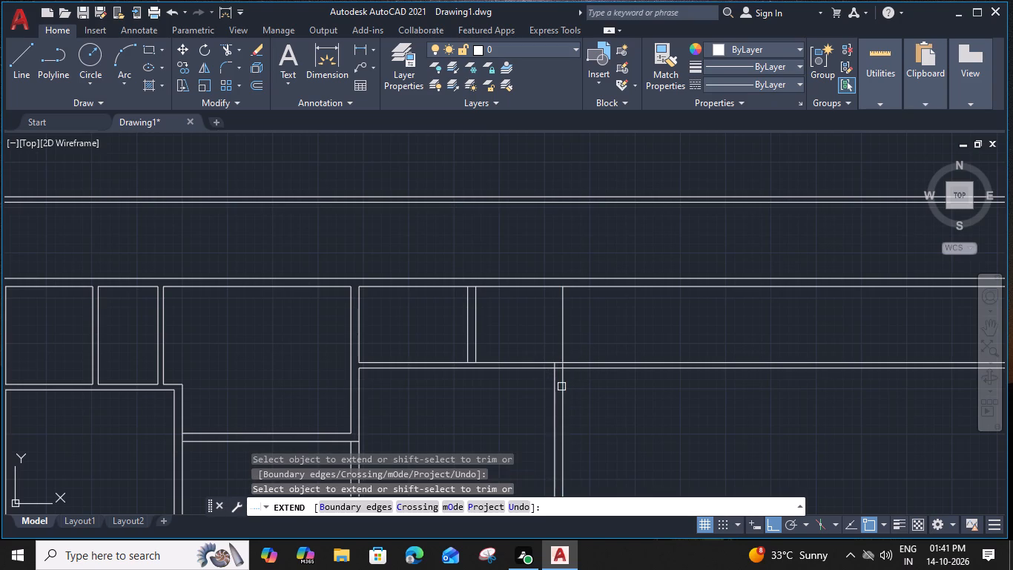
{"action": "left_click", "coordinate": [552, 381]}
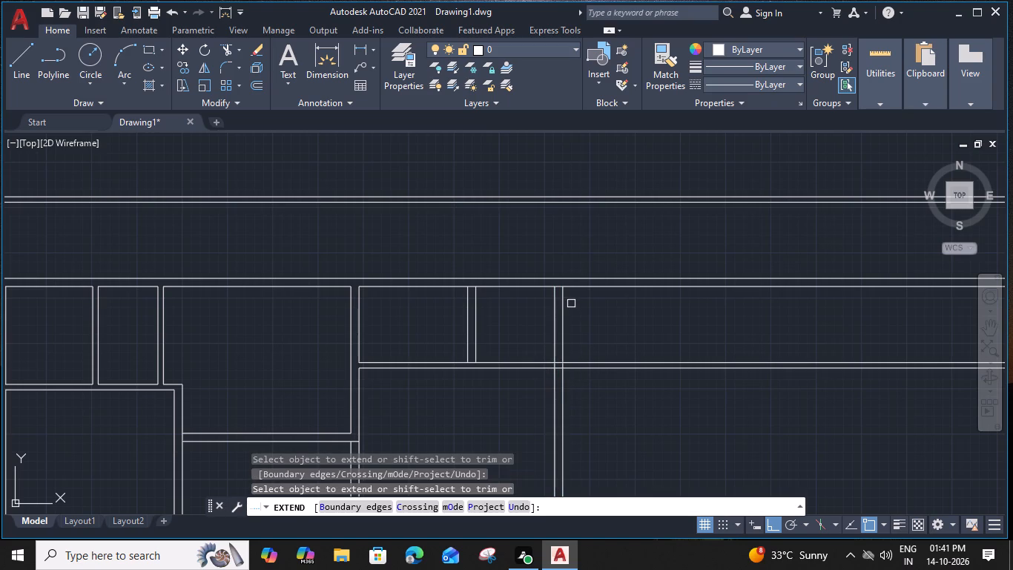
{"action": "left_click", "coordinate": [565, 302]}
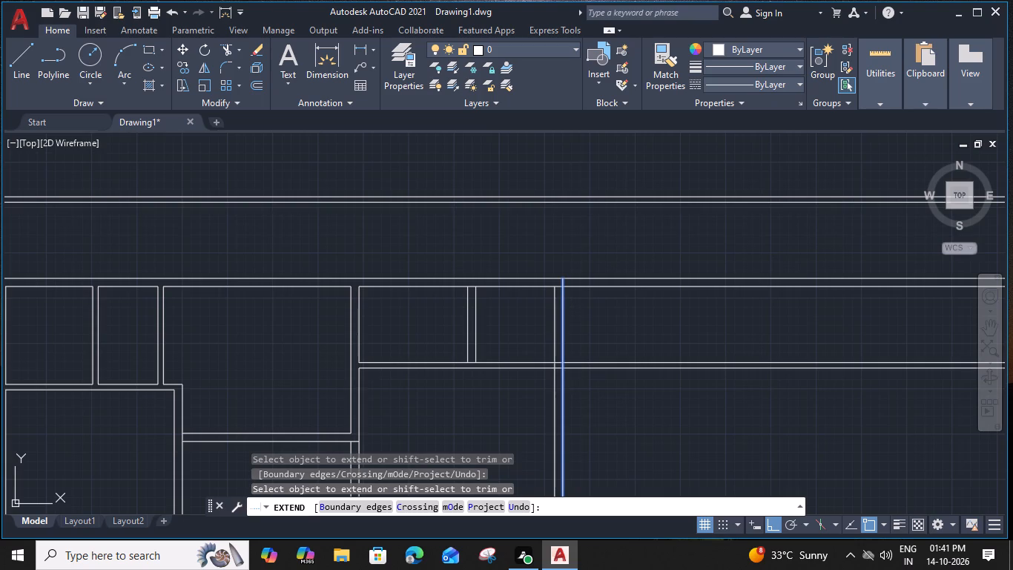
{"action": "left_click", "coordinate": [562, 295]}
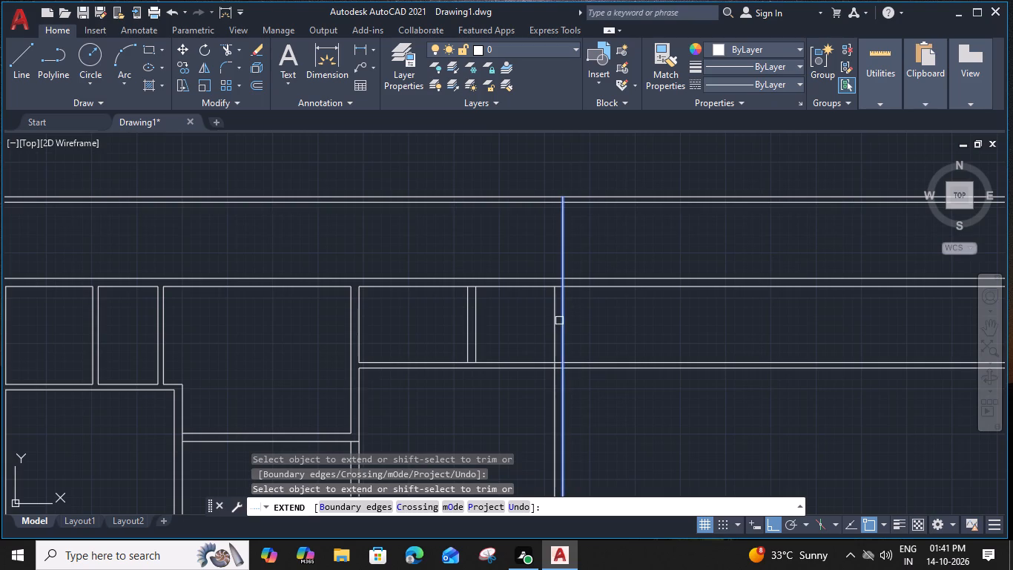
{"action": "left_click", "coordinate": [564, 246]}
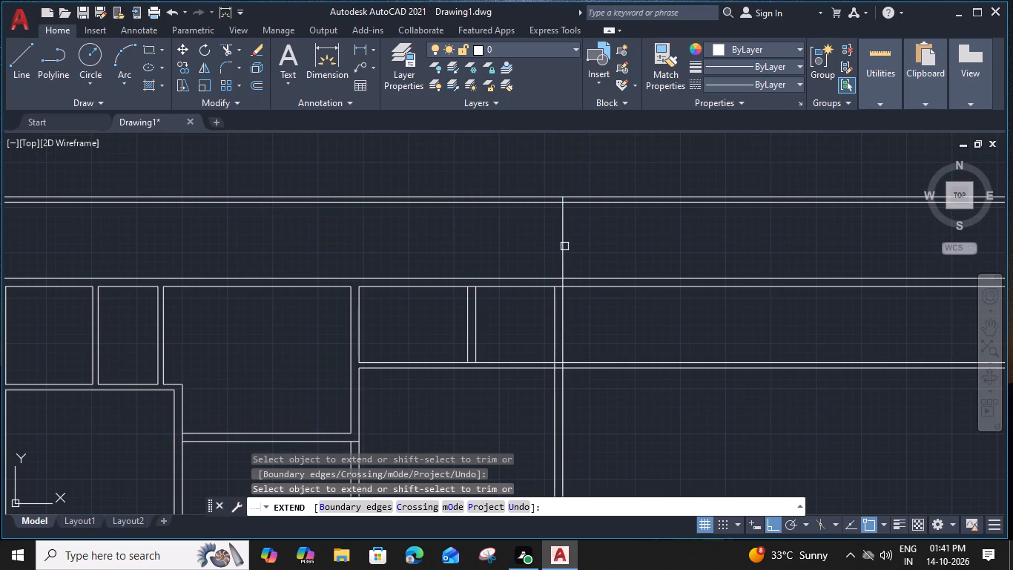
{"action": "left_click", "coordinate": [552, 323]}
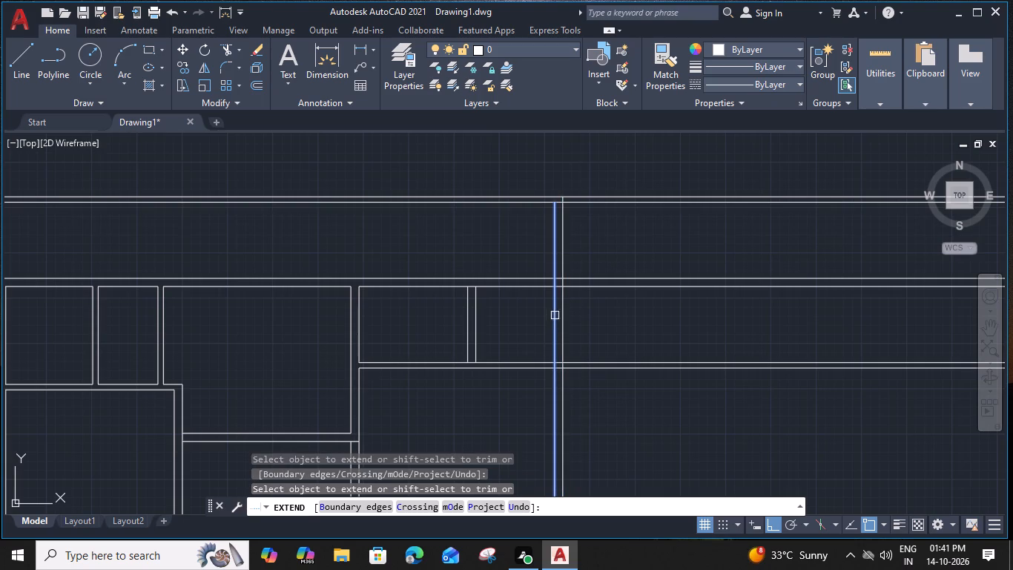
{"action": "left_click", "coordinate": [556, 310]}
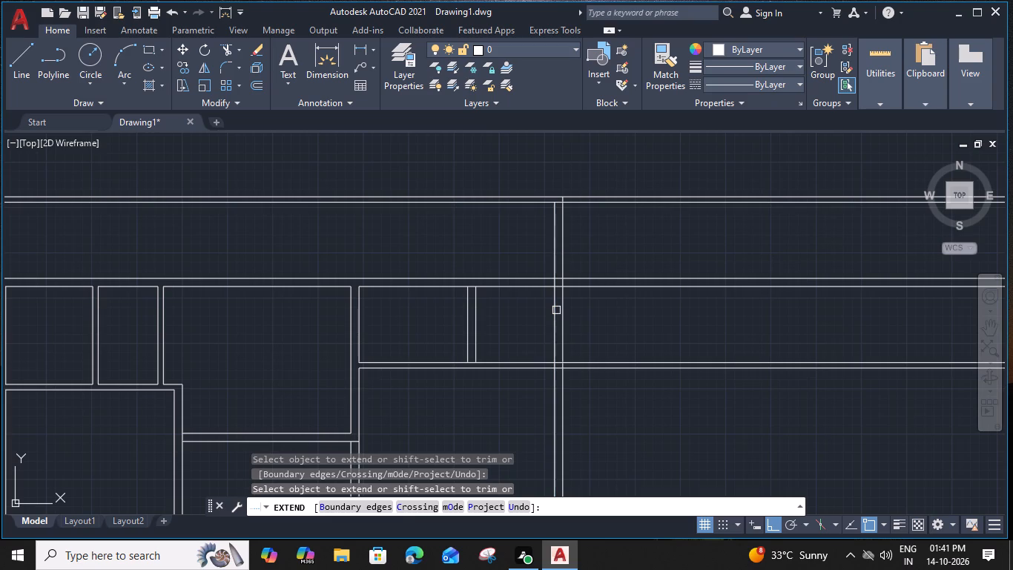
{"action": "middle_click_drag", "start_coordinate": [598, 232], "coordinate": [602, 321]}
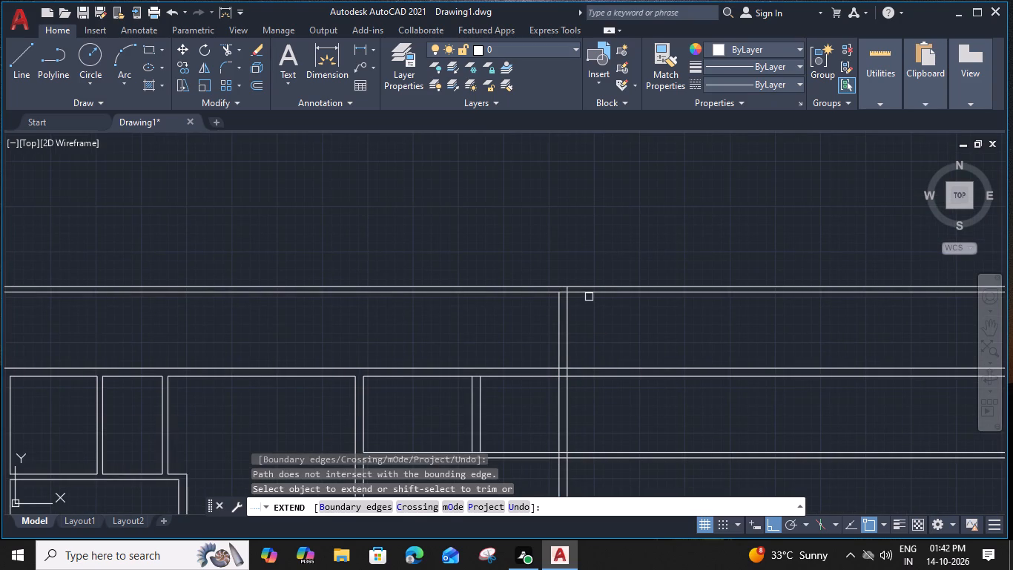
{"action": "middle_click_drag", "start_coordinate": [586, 285], "coordinate": [587, 295]}
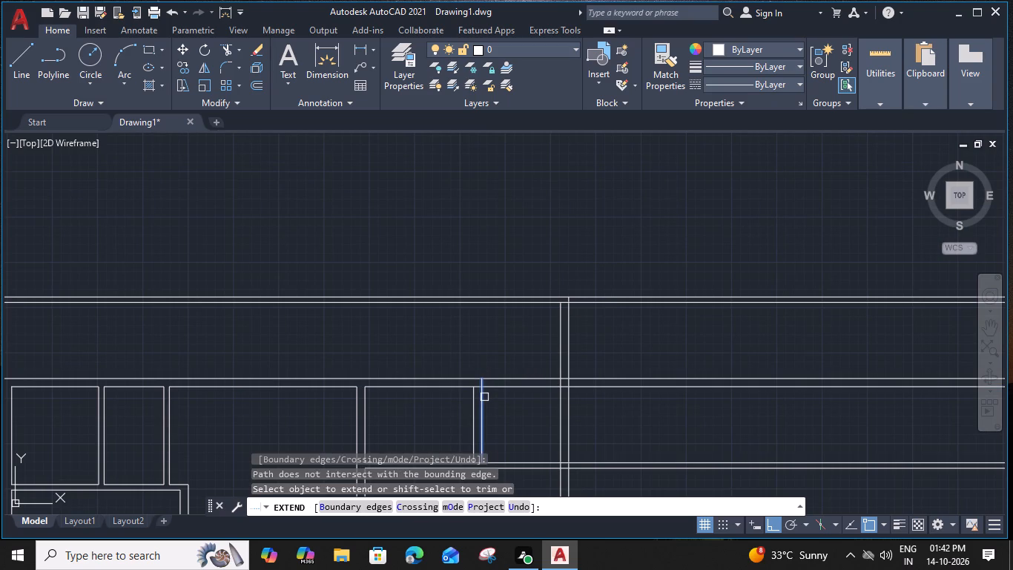
{"action": "key", "text": "Escape"}
Trim the overlapping line segments where the extended 9" vertical wall meets the building's top wall, opening its left-side corner junction.
{"action": "type", "text": "tr"}
{"action": "key", "text": "space"}
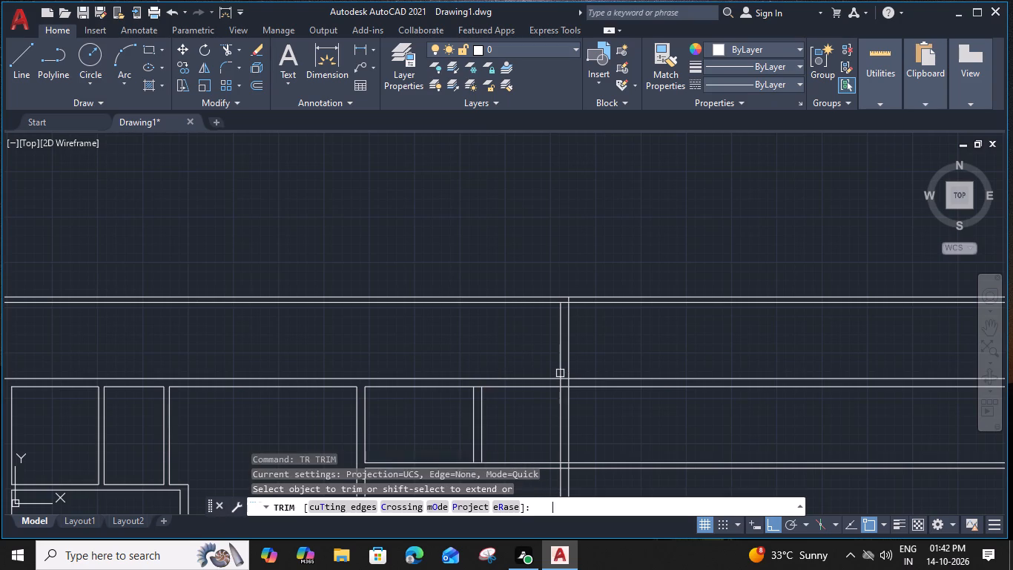
{"action": "scroll", "coordinate": [560, 373], "scroll_direction": "up", "scroll_amount": 2}
{"action": "left_click", "coordinate": [564, 401]}
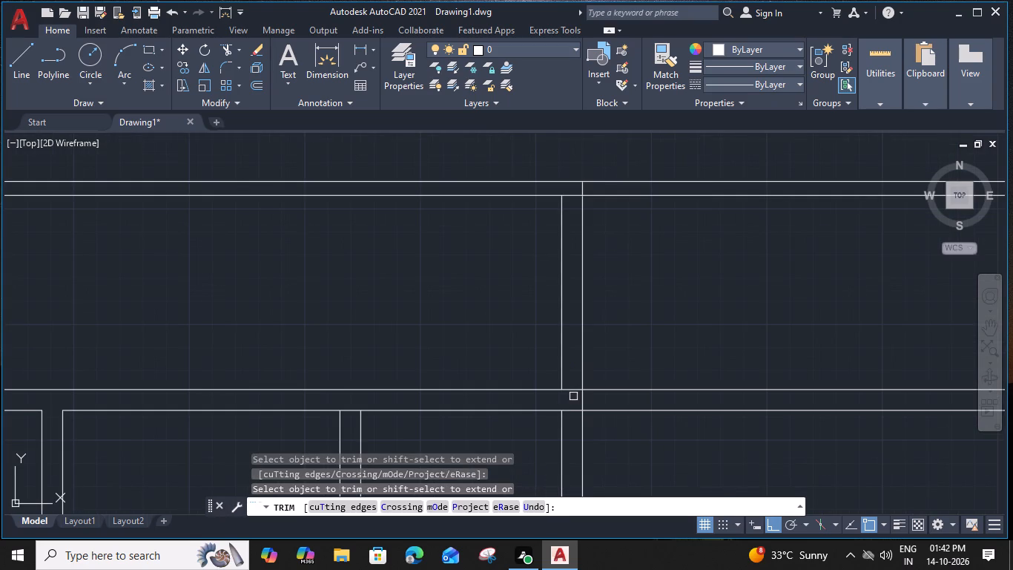
{"action": "left_click", "coordinate": [572, 391]}
{"action": "left_click", "coordinate": [573, 413]}
Trim the building top-wall lines and 6" partition lines that project to the right of the long 9" vertical wall.
{"action": "scroll", "coordinate": [573, 410], "scroll_direction": "down", "scroll_amount": 2}
{"action": "middle_click_drag", "start_coordinate": [531, 416], "coordinate": [531, 420]}
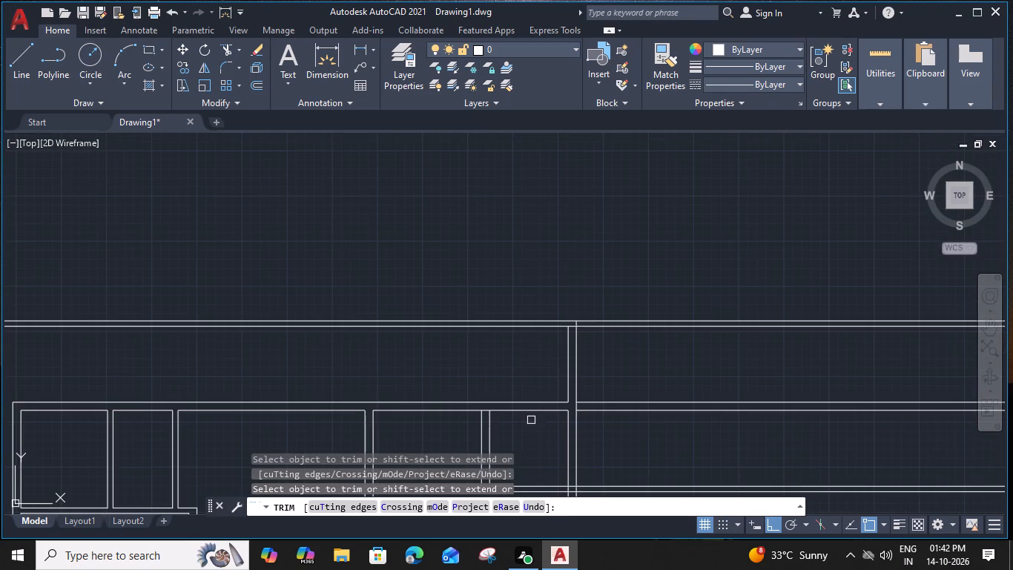
{"action": "middle_click_drag", "start_coordinate": [531, 420], "coordinate": [538, 382]}
{"action": "left_click", "coordinate": [656, 351]}
{"action": "middle_click_drag", "start_coordinate": [630, 431], "coordinate": [628, 431]}
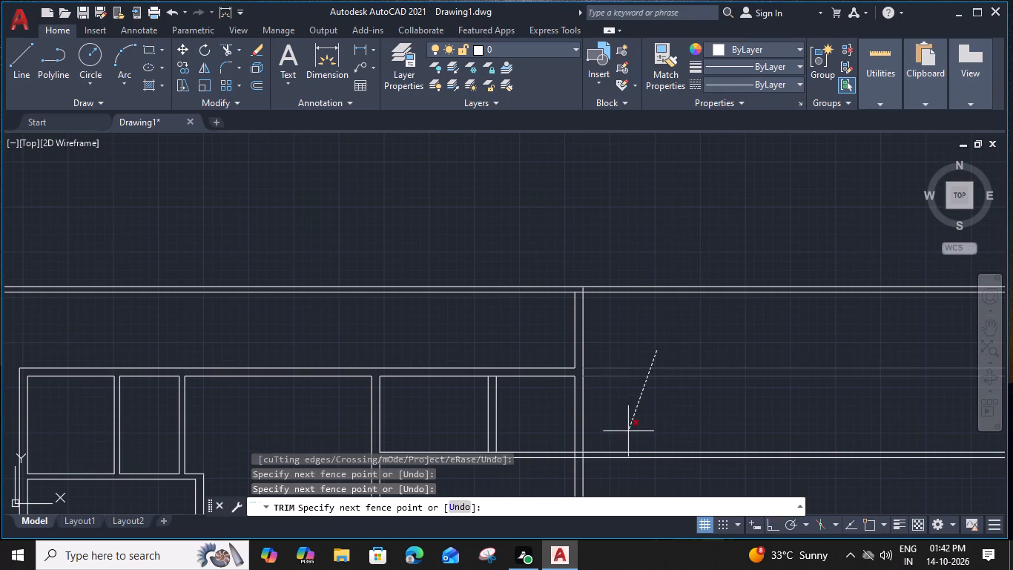
{"action": "middle_click_drag", "start_coordinate": [628, 431], "coordinate": [638, 381]}
{"action": "left_click", "coordinate": [627, 440]}
Trim the 6" partition's ends inside the long 9" vertical wall and open the junction between them.
{"action": "scroll", "coordinate": [587, 407], "scroll_direction": "up", "scroll_amount": 2}
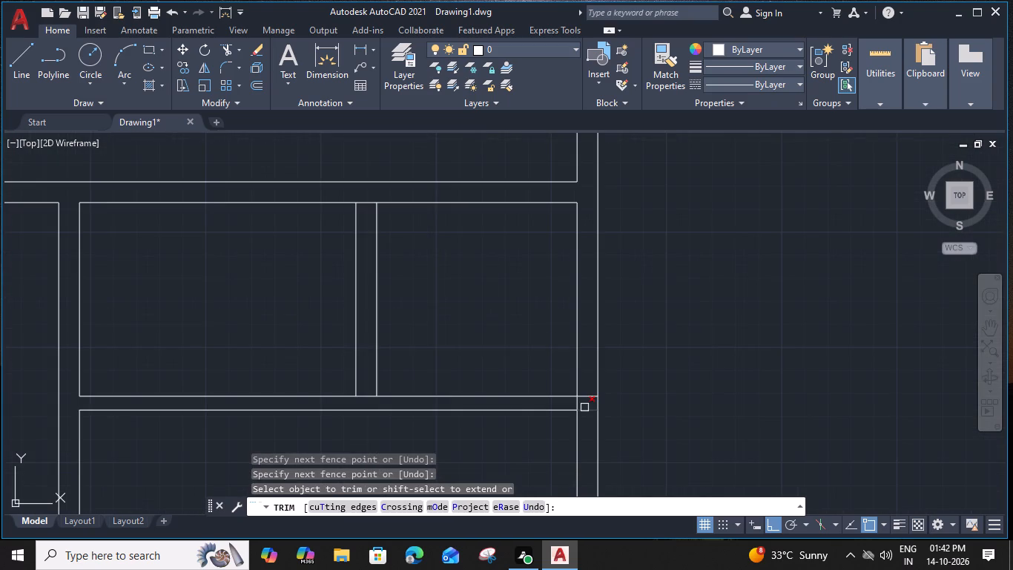
{"action": "left_click", "coordinate": [584, 398]}
{"action": "left_click", "coordinate": [585, 414]}
{"action": "left_click", "coordinate": [588, 398]}
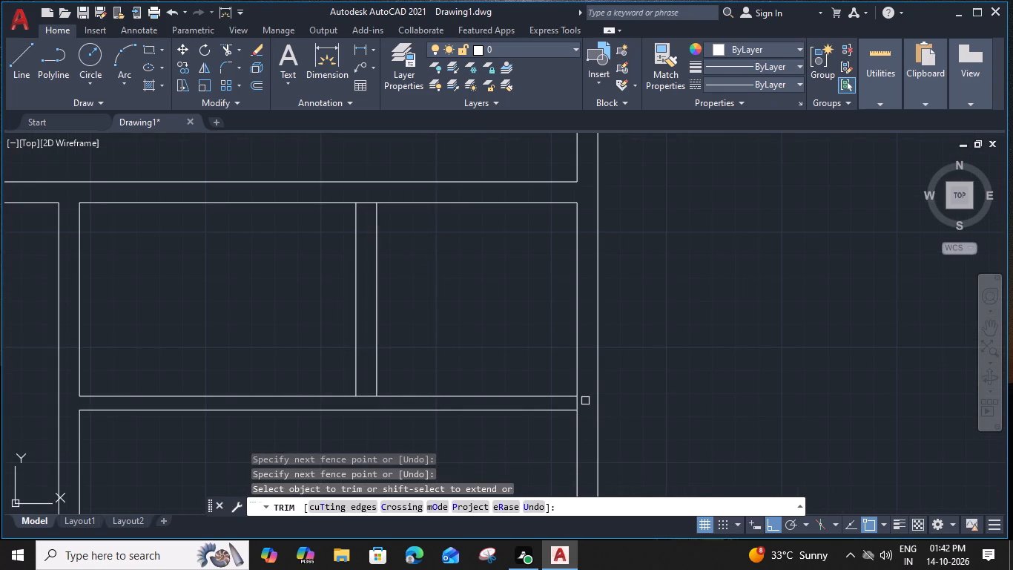
{"action": "left_click", "coordinate": [578, 401]}
Trim the lines closing both ends of the short 9" wall, at the building's top wall and at the 6" partition.
{"action": "middle_click_drag", "start_coordinate": [484, 272], "coordinate": [517, 358]}
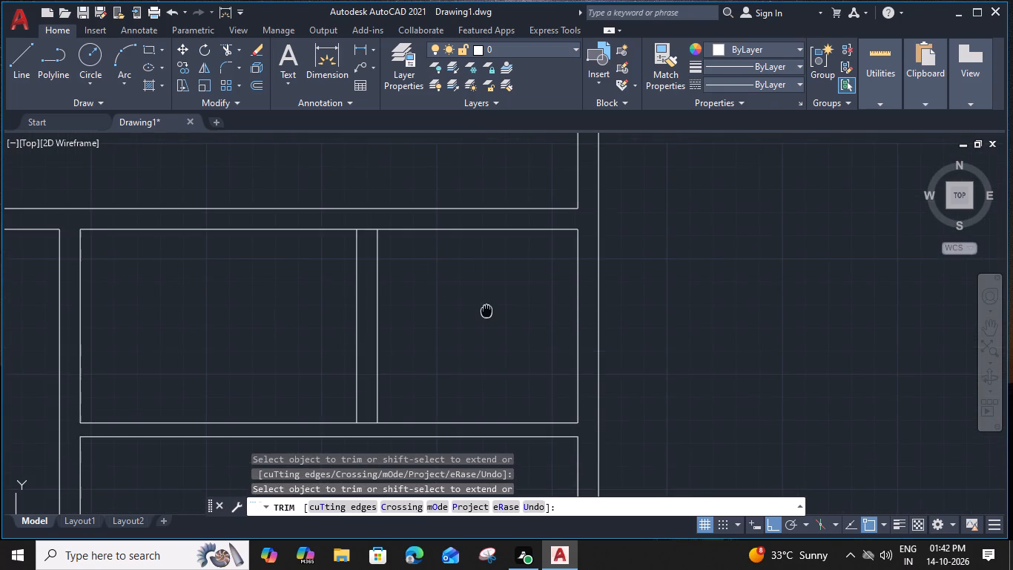
{"action": "left_click", "coordinate": [400, 286]}
{"action": "scroll", "coordinate": [400, 286], "scroll_direction": "down", "scroll_amount": 2}
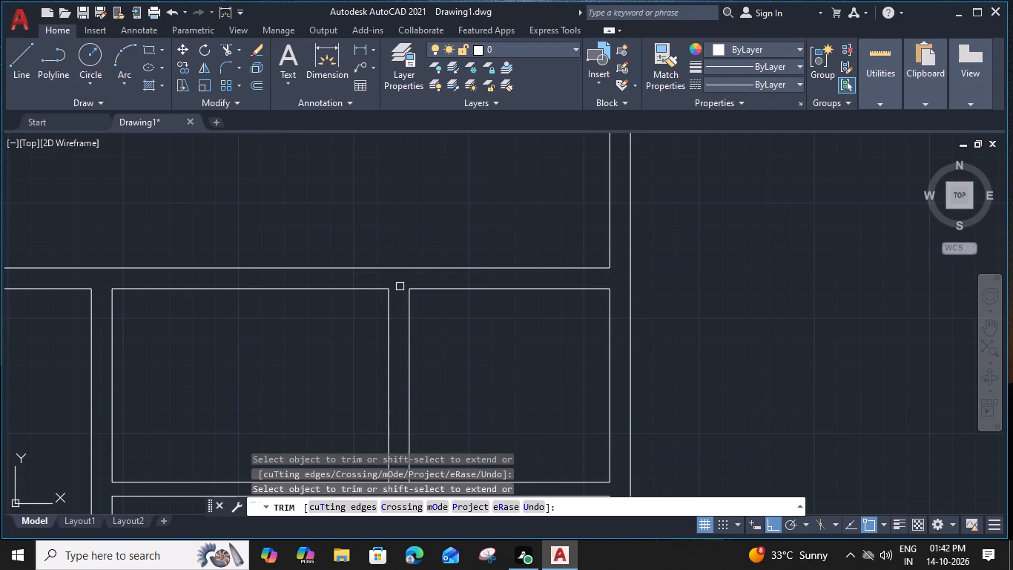
{"action": "scroll", "coordinate": [388, 369], "scroll_direction": "up", "scroll_amount": 2}
{"action": "left_click", "coordinate": [415, 360]}
{"action": "scroll", "coordinate": [415, 360], "scroll_direction": "down", "scroll_amount": 3}
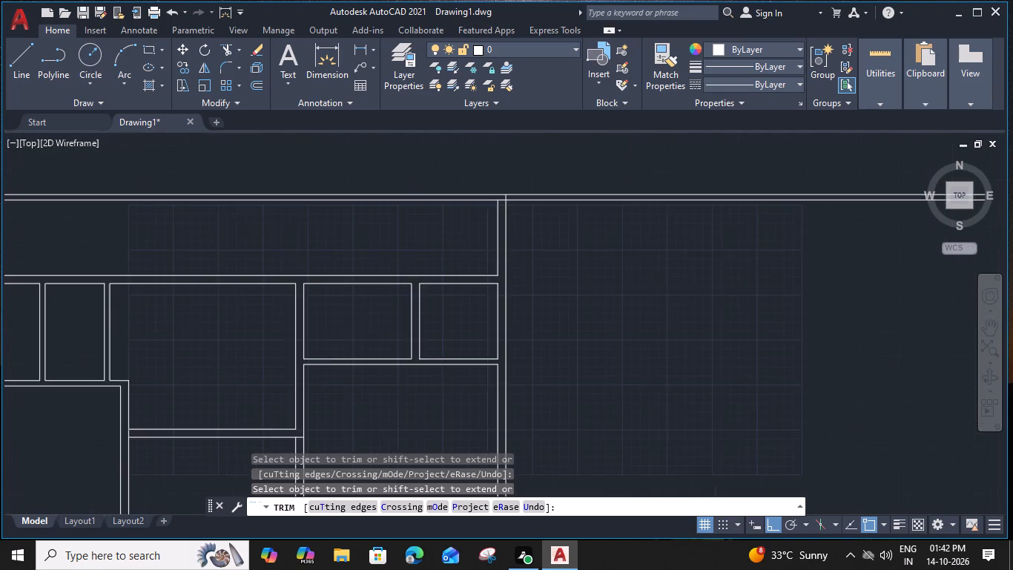
{"action": "middle_click_drag", "start_coordinate": [418, 387], "coordinate": [498, 276]}
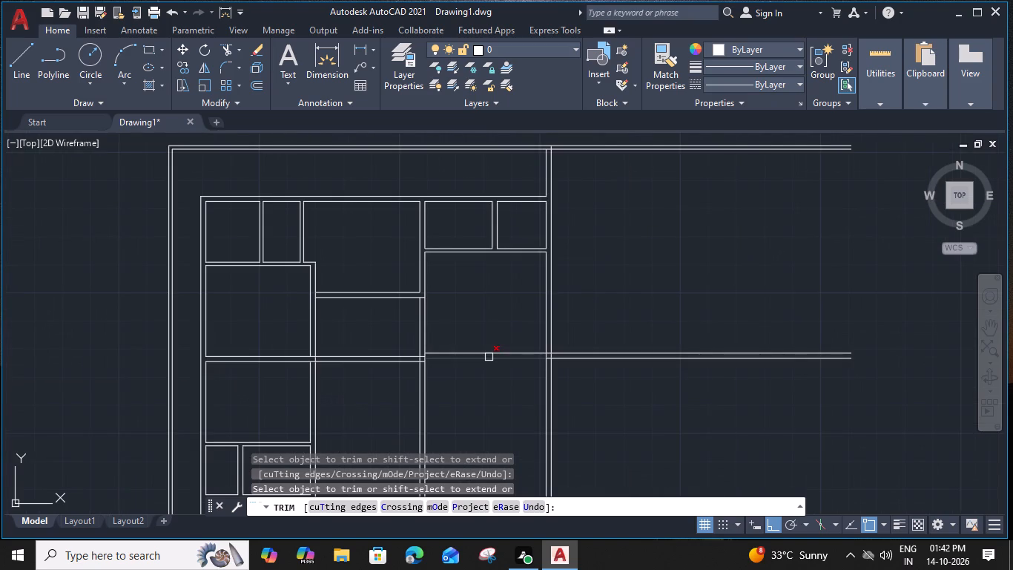
{"action": "key", "text": "Escape"}
Offset the left line of the long vertical wall above the building's top wall 9'6" to the left.
{"action": "middle_click_drag", "start_coordinate": [482, 274], "coordinate": [462, 344]}
{"action": "scroll", "coordinate": [484, 258], "scroll_direction": "up", "scroll_amount": 3}
{"action": "scroll", "coordinate": [522, 284], "scroll_direction": "down", "scroll_amount": 2}
{"action": "left_click", "coordinate": [572, 247]}
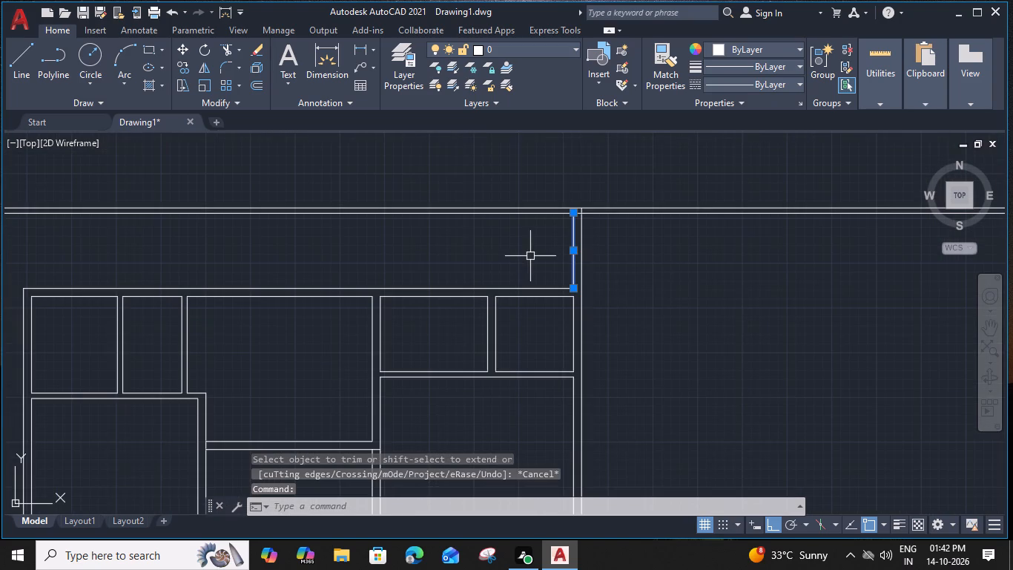
{"action": "type", "text": "o"}
{"action": "key", "text": "space"}
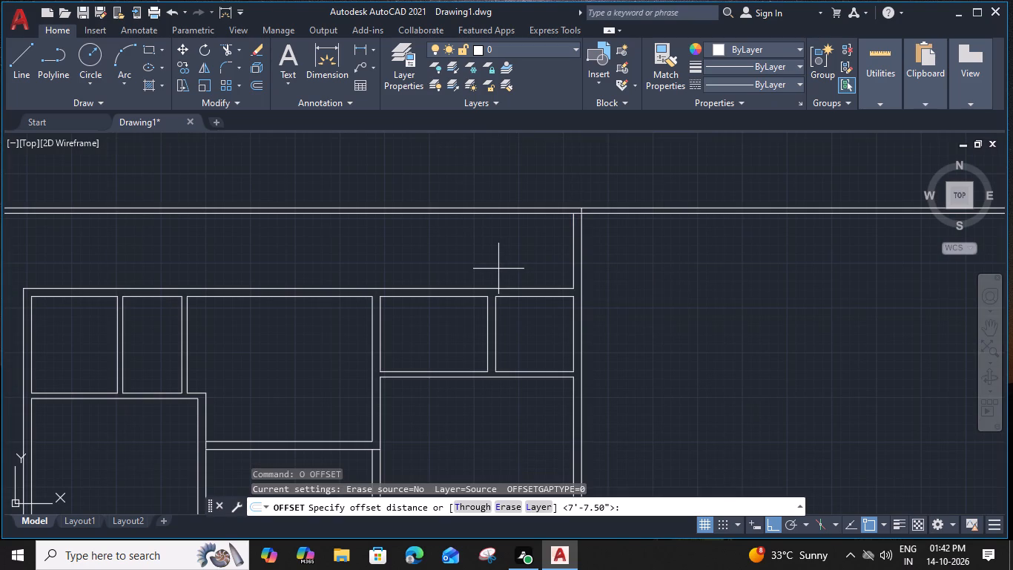
{"action": "type", "text": "9'"}
{"action": "key", "text": "6"}
{"action": "key", "text": "shift+quotedbl"}
{"action": "key", "text": "Return"}
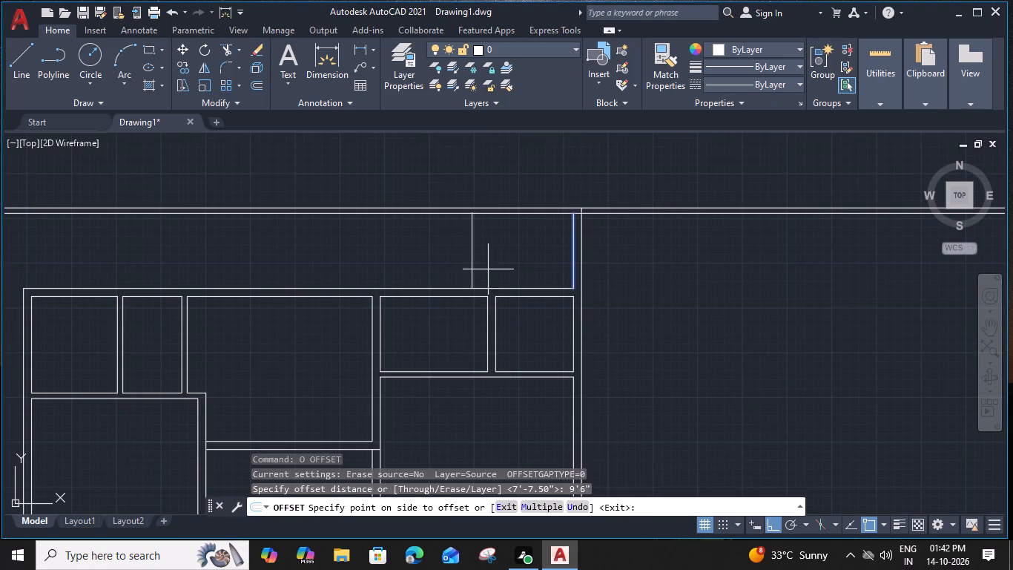
{"action": "left_click", "coordinate": [478, 262]}
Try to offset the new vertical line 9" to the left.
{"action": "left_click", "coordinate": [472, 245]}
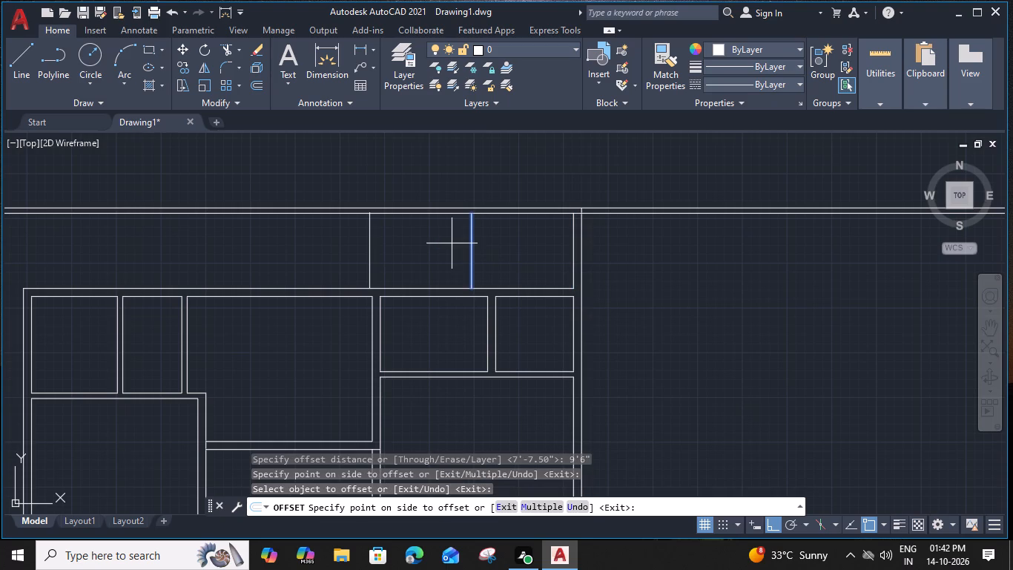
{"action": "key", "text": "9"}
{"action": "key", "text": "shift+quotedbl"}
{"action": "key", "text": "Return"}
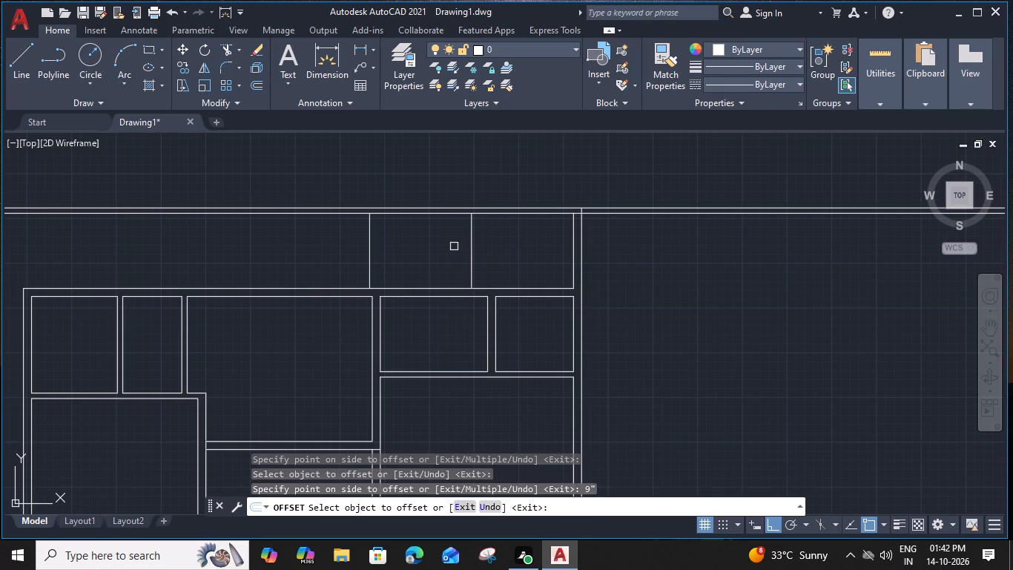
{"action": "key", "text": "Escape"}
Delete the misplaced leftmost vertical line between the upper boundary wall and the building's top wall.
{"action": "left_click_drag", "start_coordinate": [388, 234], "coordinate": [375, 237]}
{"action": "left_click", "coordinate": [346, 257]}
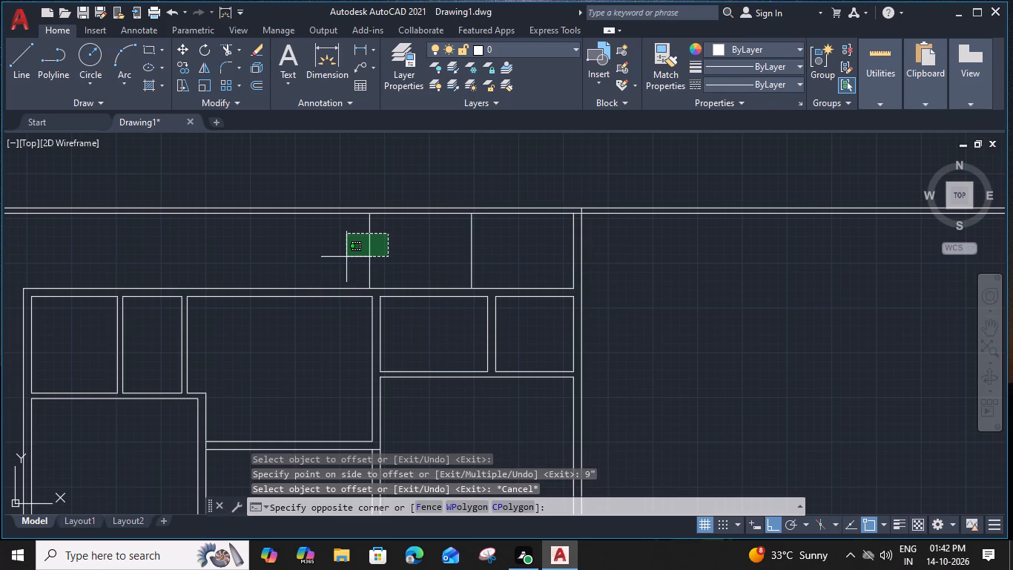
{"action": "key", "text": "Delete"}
Offset the remaining new vertical line 9" to the left to form a 9" wall above the building.
{"action": "left_click", "coordinate": [472, 244]}
{"action": "key", "text": "o"}
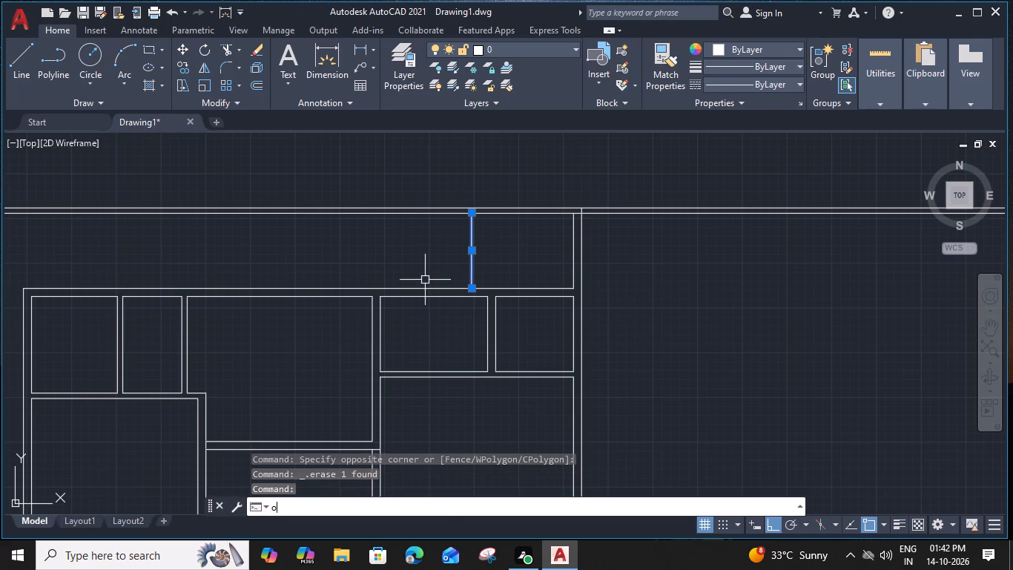
{"action": "type", "text": "m m"}
{"action": "key", "text": "BackSpace"}
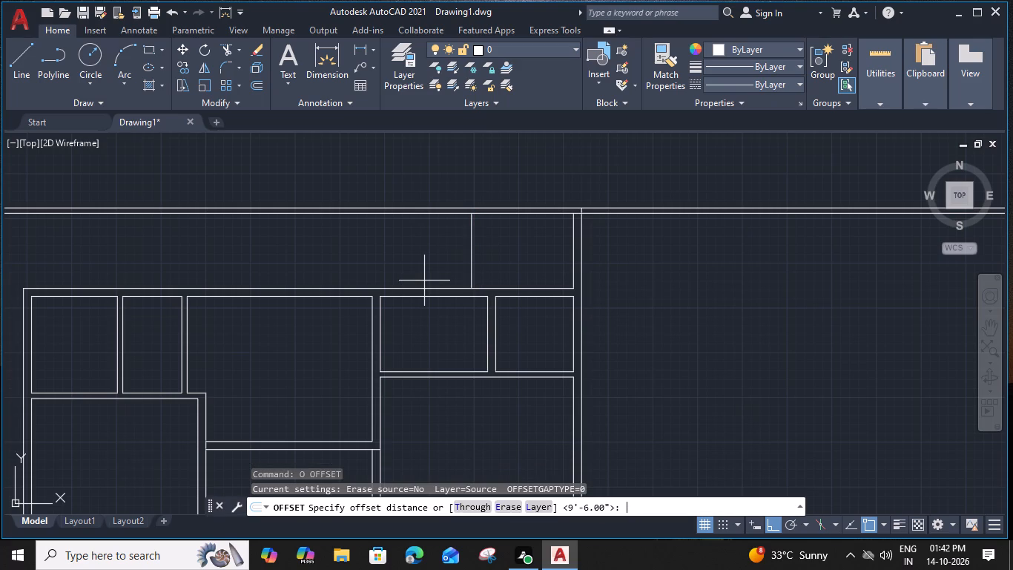
{"action": "key", "text": "6"}
{"action": "key", "text": "BackSpace"}
{"action": "type", "text": "9\""}
{"action": "key", "text": "Return"}
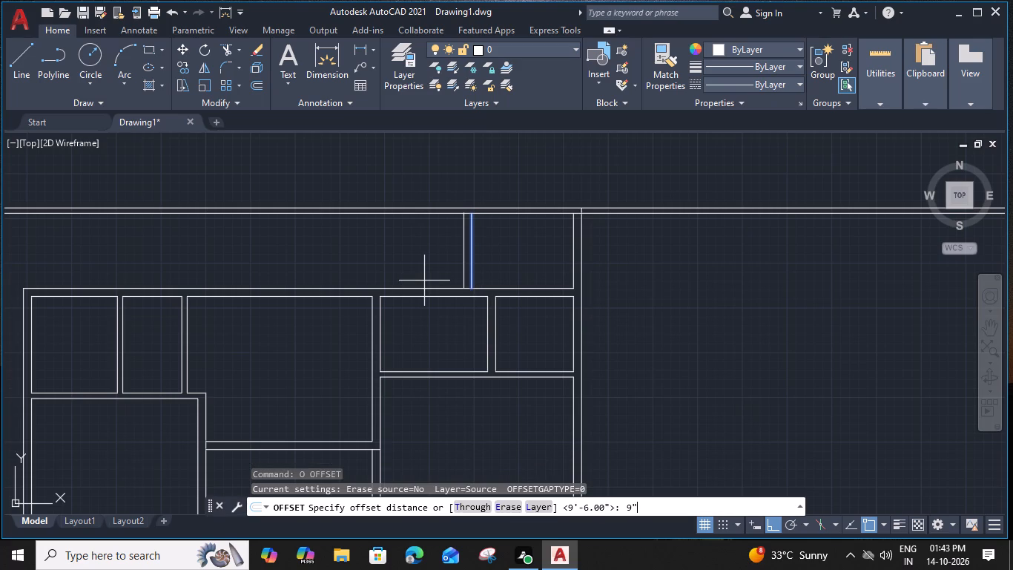
{"action": "left_click", "coordinate": [458, 269]}
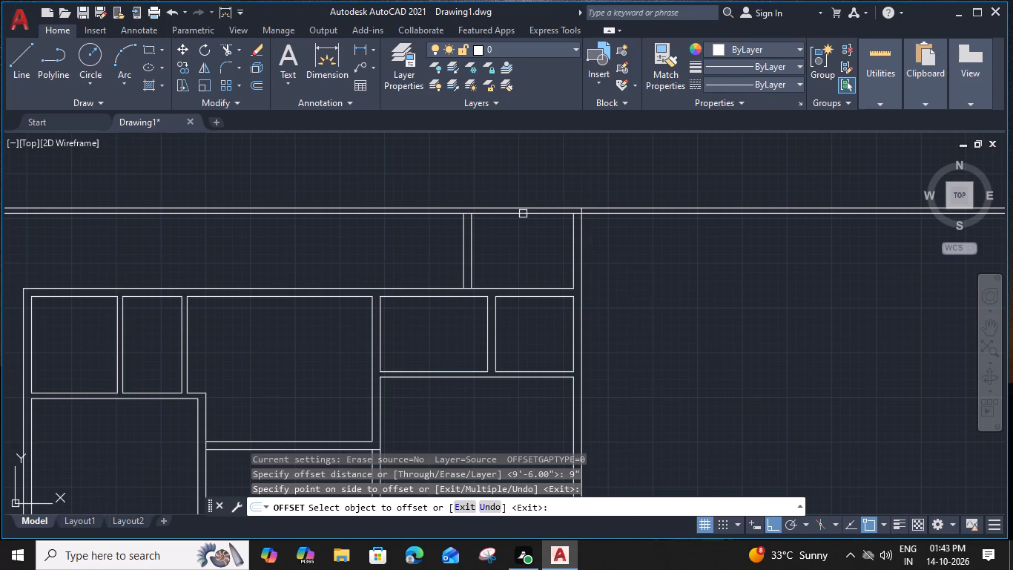
Offset the inner line of the upper boundary wall 9" upward.
{"action": "left_click", "coordinate": [523, 214]}
{"action": "left_click", "coordinate": [528, 174]}
{"action": "key", "text": "Escape"}
Extend both lines of the new 9" wall and the long vertical wall's right line up to the new top line.
{"action": "type", "text": "ex"}
{"action": "key", "text": "space"}
{"action": "scroll", "coordinate": [466, 240], "scroll_direction": "up", "scroll_amount": 2}
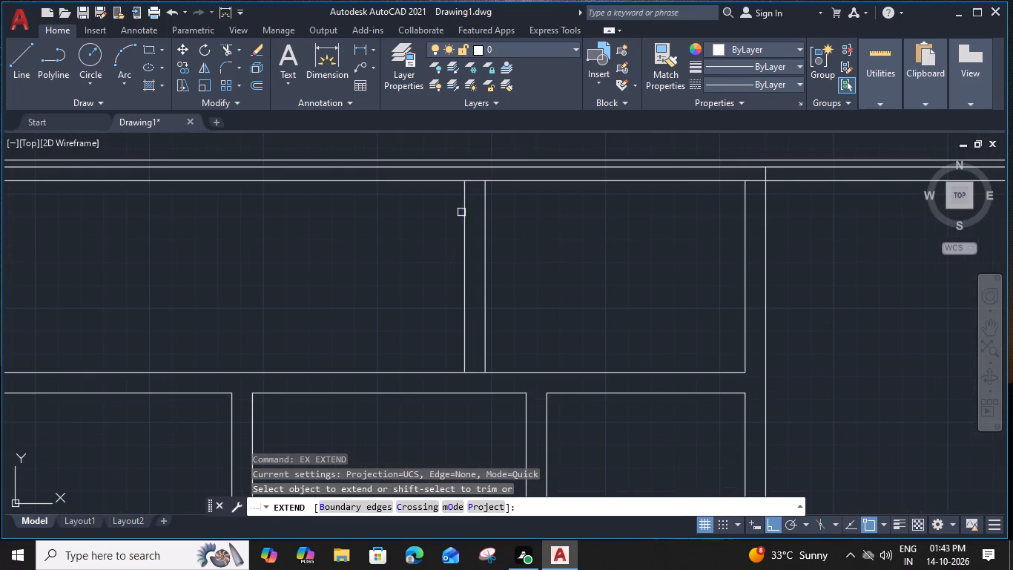
{"action": "left_click", "coordinate": [463, 210]}
{"action": "left_click", "coordinate": [464, 197]}
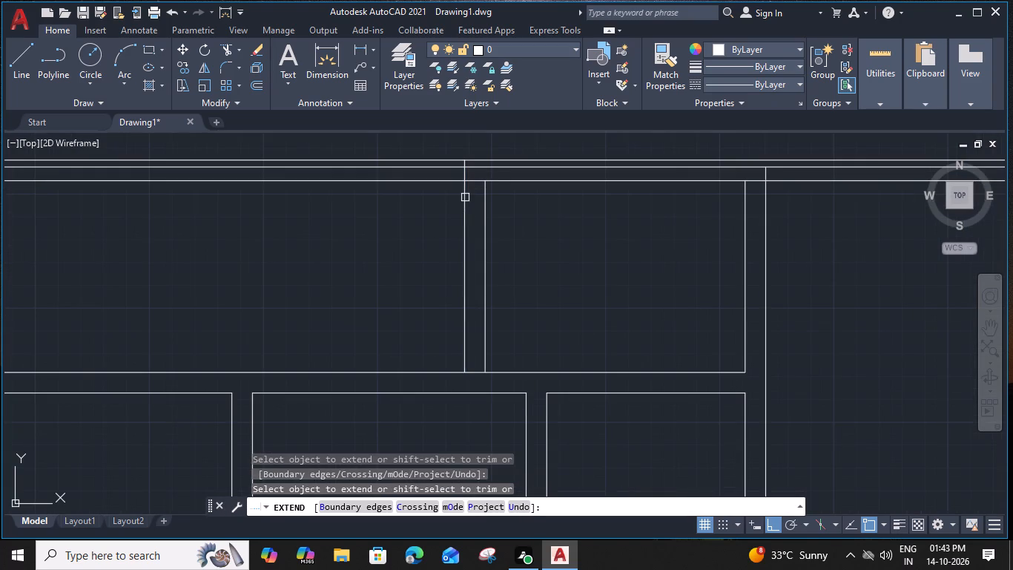
{"action": "left_click", "coordinate": [483, 212]}
{"action": "left_click", "coordinate": [486, 198]}
{"action": "left_click", "coordinate": [771, 195]}
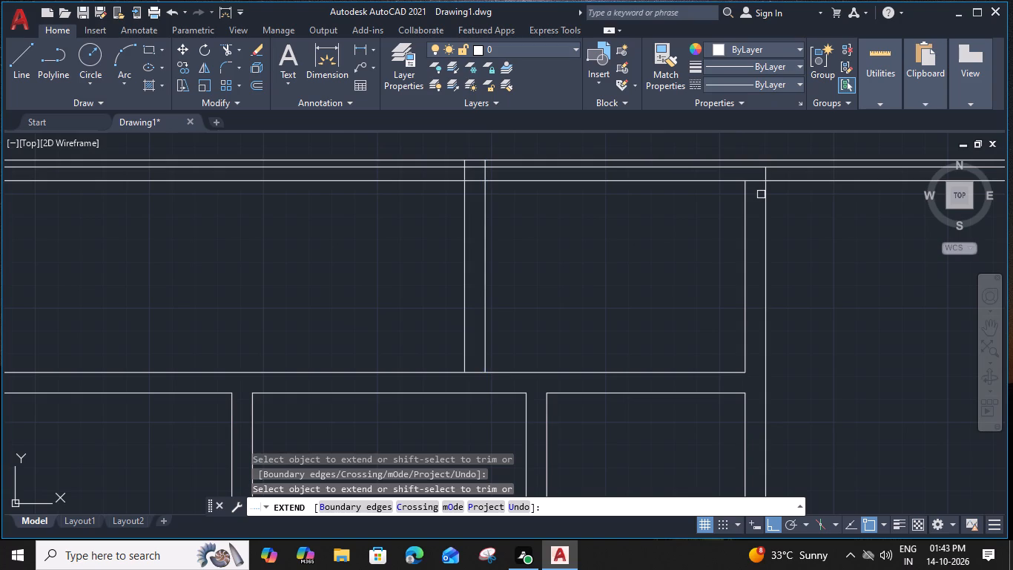
{"action": "left_click", "coordinate": [759, 194]}
{"action": "key", "text": "Escape"}
Trim the new top line beyond the upper room and the boundary-wall lines crossing its 9" walls and top wall.
{"action": "type", "text": "tr"}
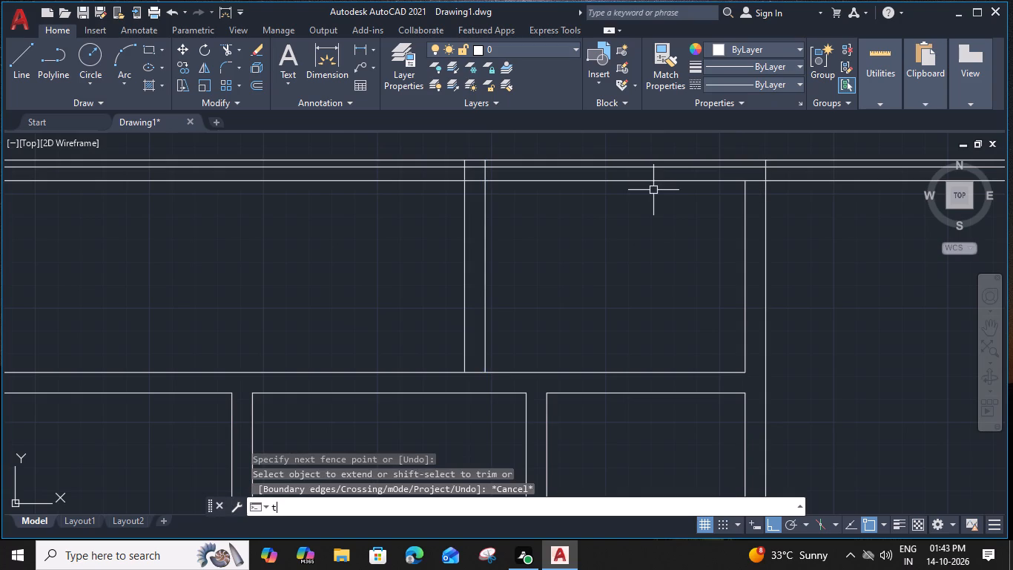
{"action": "key", "text": "space"}
{"action": "left_click", "coordinate": [659, 168]}
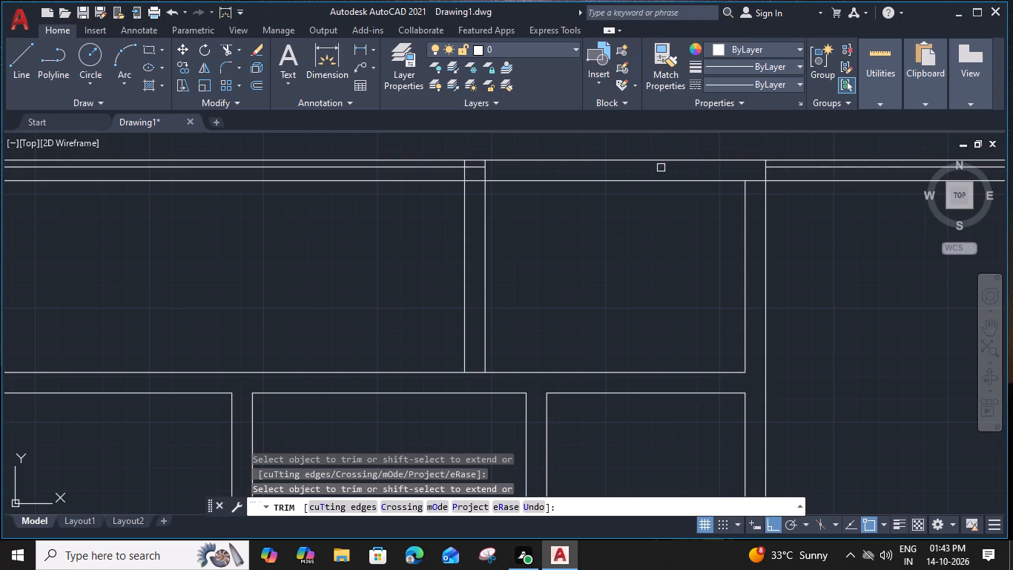
{"action": "left_click", "coordinate": [799, 161]}
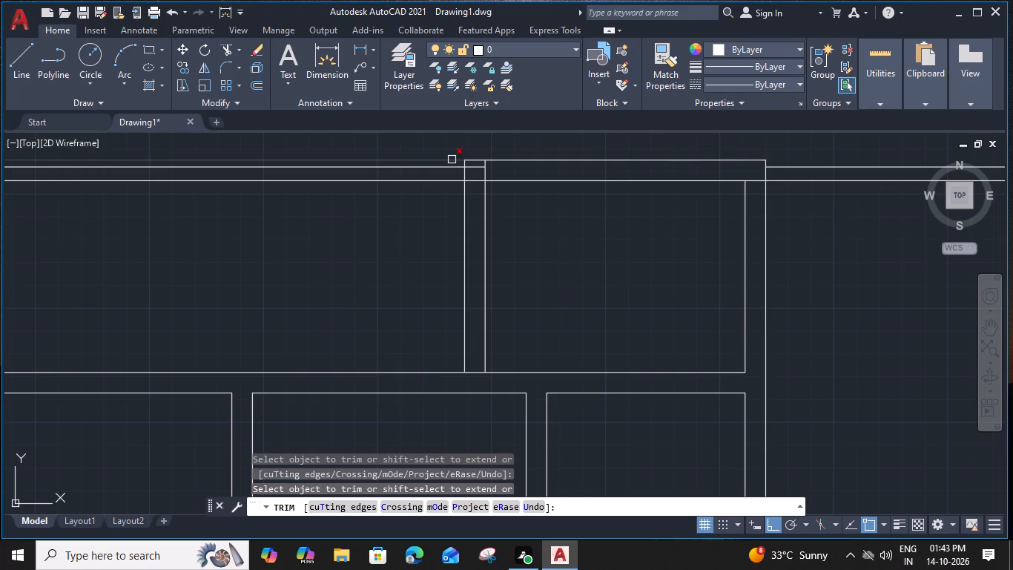
{"action": "left_click", "coordinate": [450, 160]}
{"action": "scroll", "coordinate": [480, 171], "scroll_direction": "up", "scroll_amount": 2}
{"action": "left_click", "coordinate": [475, 158]}
{"action": "scroll", "coordinate": [475, 158], "scroll_direction": "down", "scroll_amount": 2}
{"action": "left_click", "coordinate": [472, 171]}
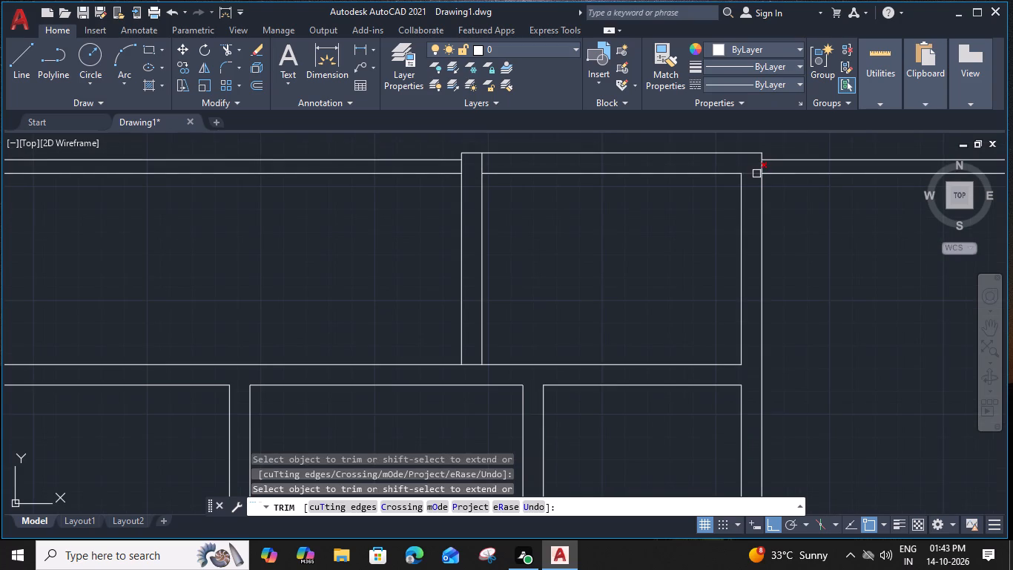
{"action": "left_click", "coordinate": [756, 174]}
{"action": "key", "text": "Escape"}
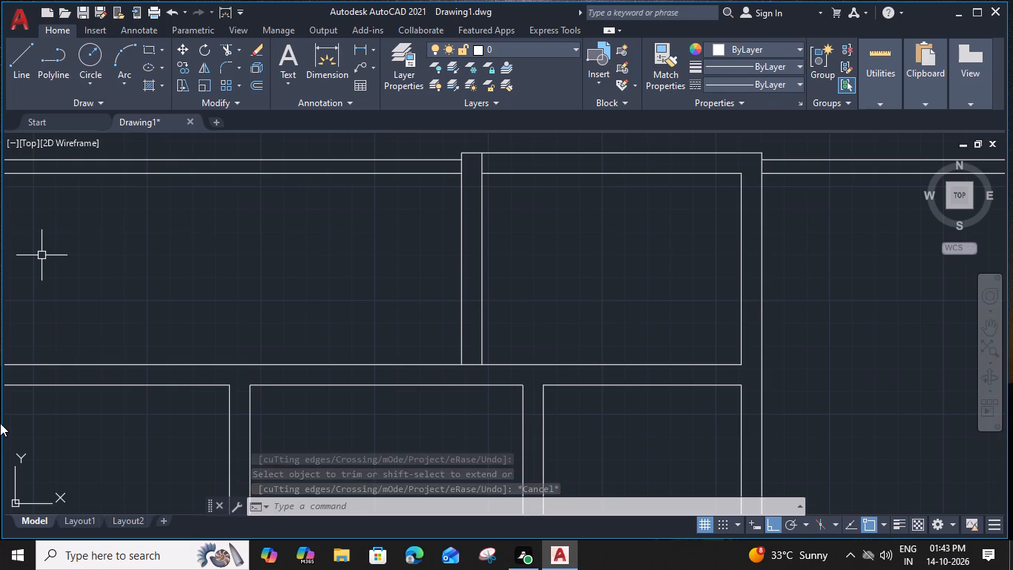
Measure the wall thicknesses and room spans around the building's top-right corner.
{"action": "scroll", "coordinate": [706, 253], "scroll_direction": "down", "scroll_amount": 2}
{"action": "middle_click_drag", "start_coordinate": [707, 264], "coordinate": [783, 225]}
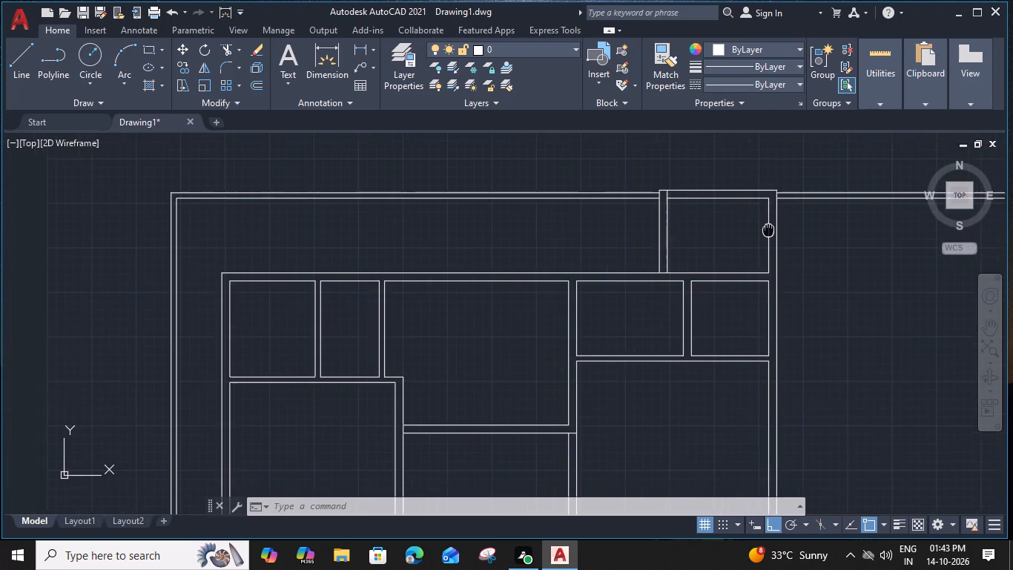
{"action": "middle_click_drag", "start_coordinate": [783, 225], "coordinate": [788, 224]}
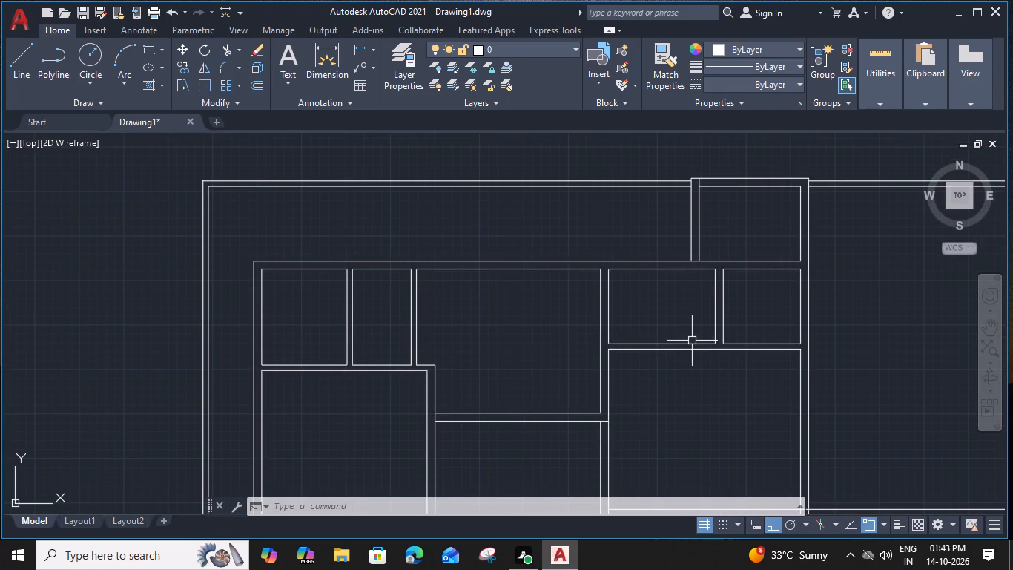
{"action": "type", "text": "me"}
{"action": "key", "text": "a"}
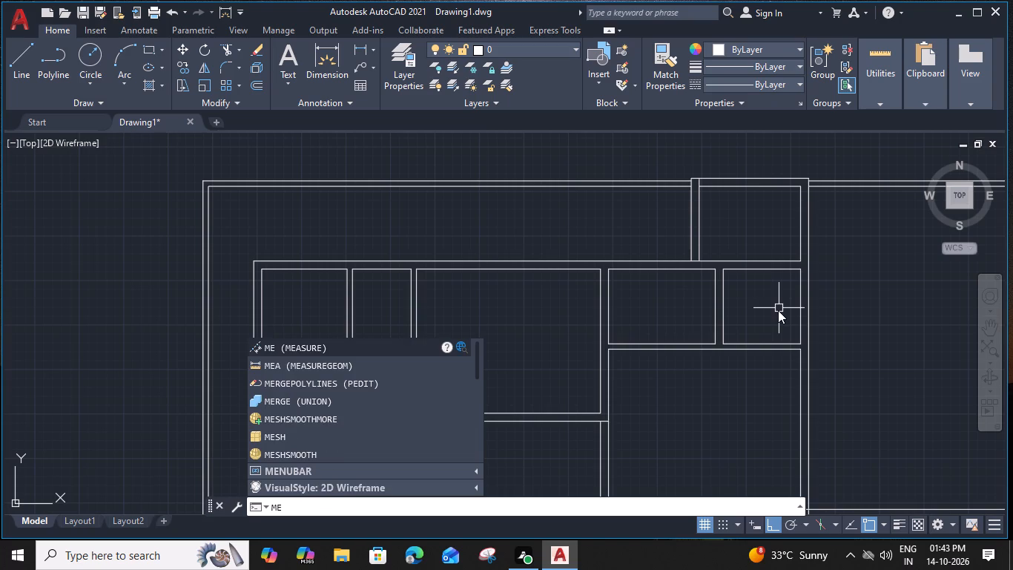
{"action": "key", "text": "space"}
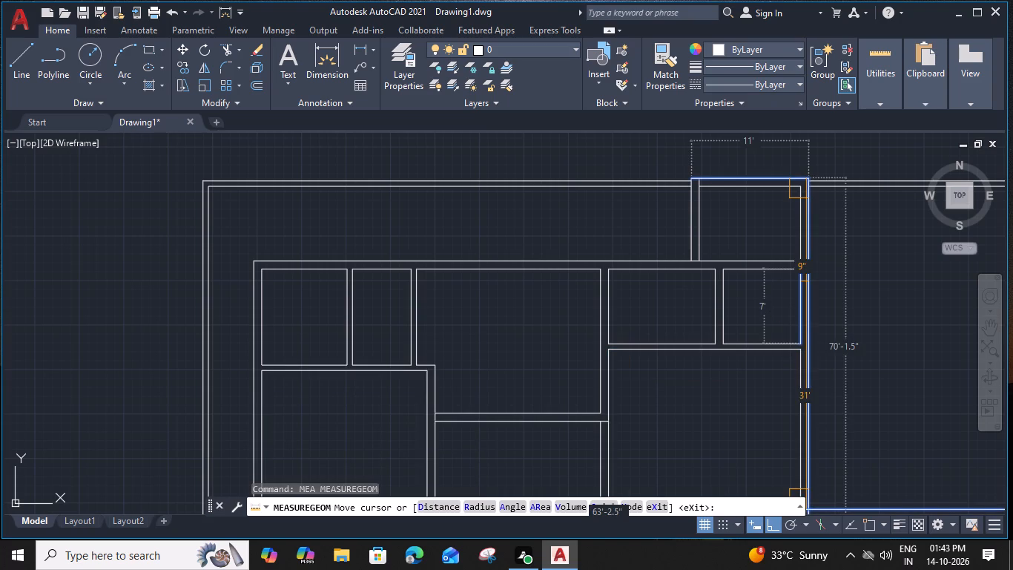
{"action": "key", "text": "Escape"}
Offset the bottom inner line of the small room at the building's upper right corner 5'3" upward.
{"action": "middle_click_drag", "start_coordinate": [778, 298], "coordinate": [720, 310]}
{"action": "scroll", "coordinate": [725, 362], "scroll_direction": "up", "scroll_amount": 2}
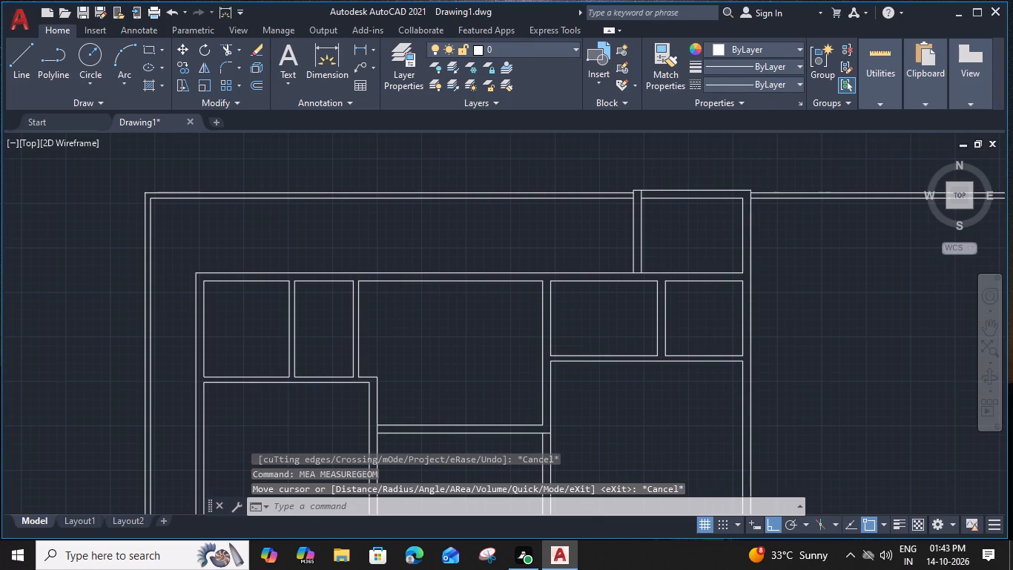
{"action": "middle_click_drag", "start_coordinate": [713, 335], "coordinate": [693, 409]}
{"action": "left_click", "coordinate": [687, 420]}
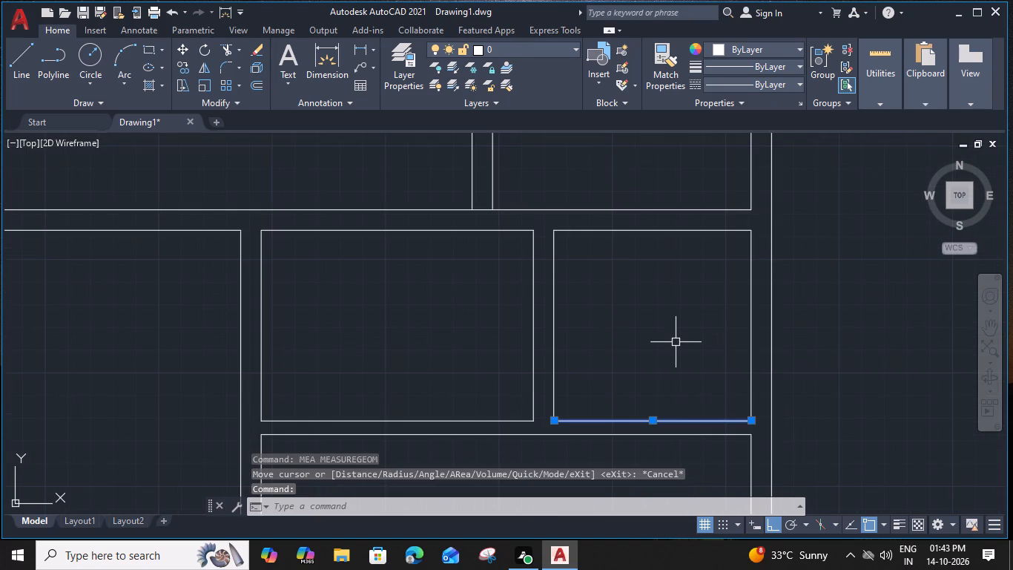
{"action": "key", "text": "o"}
{"action": "key", "text": "space"}
{"action": "key", "text": "5"}
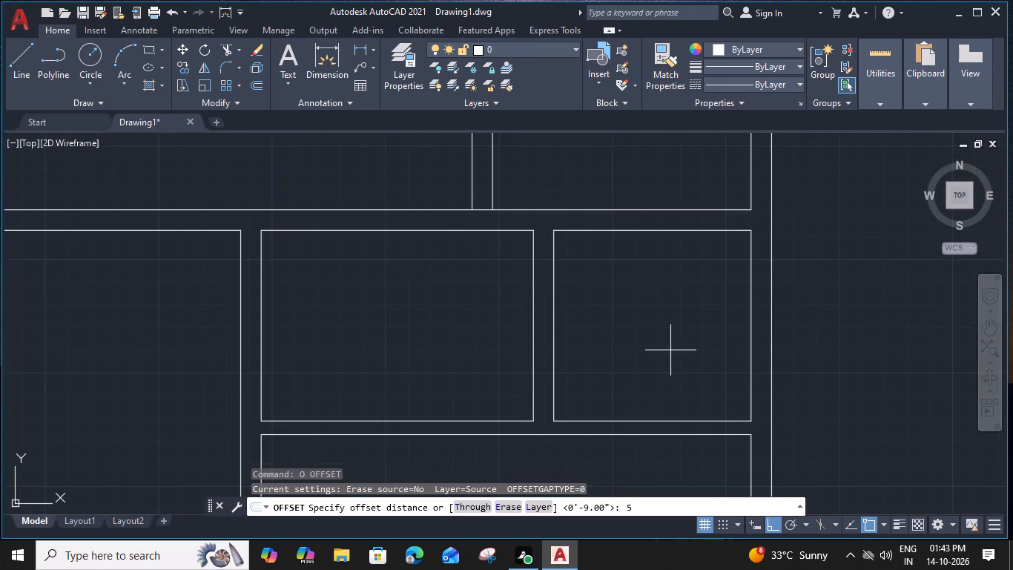
{"action": "type", "text": "'3\""}
{"action": "key", "text": "Return"}
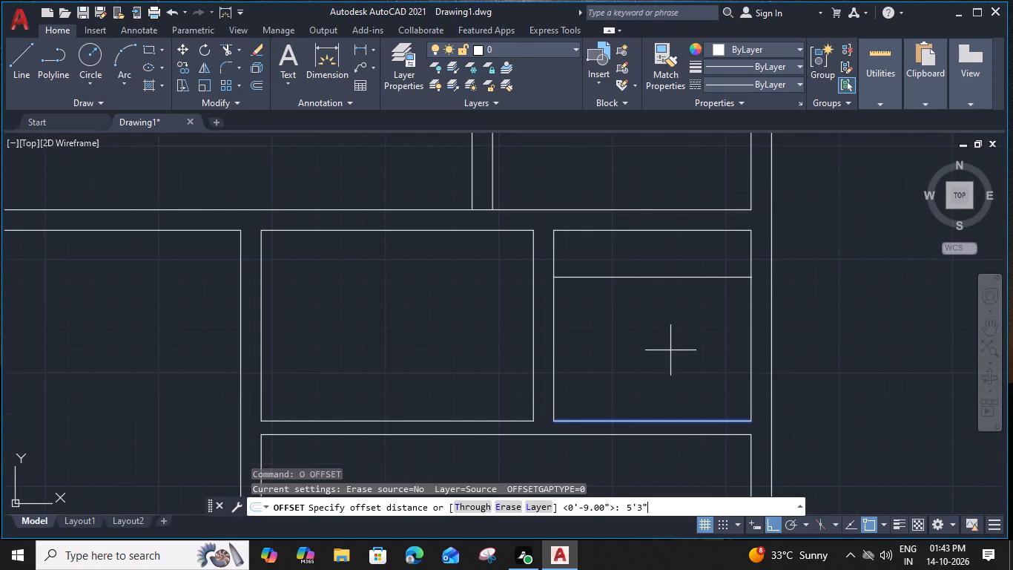
{"action": "left_click", "coordinate": [667, 323]}
{"action": "key", "text": "Escape"}
Offset the new horizontal line in the small upper right room 6" upward to form a partition.
{"action": "middle_click_drag", "start_coordinate": [661, 261], "coordinate": [666, 320]}
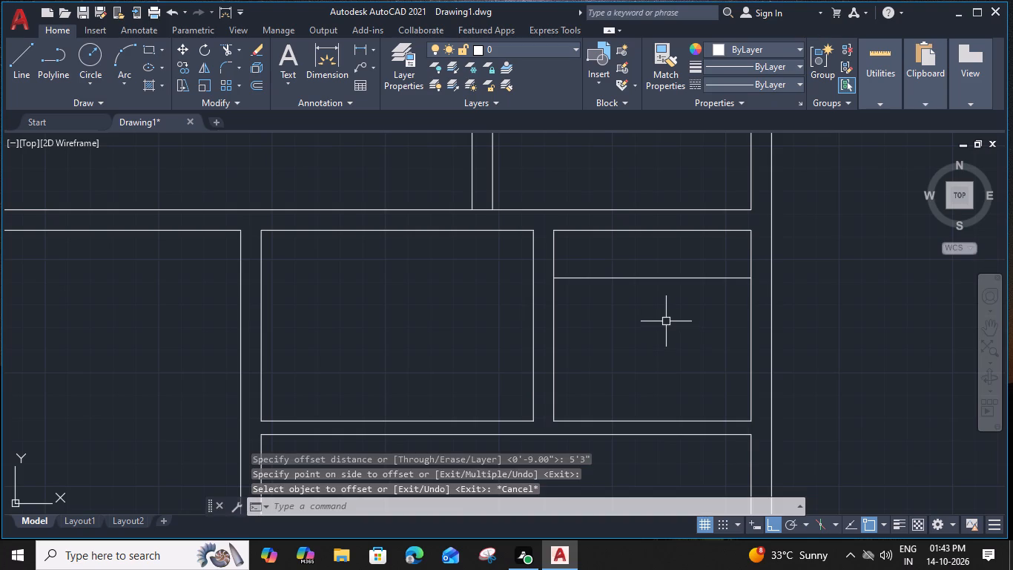
{"action": "middle_click_drag", "start_coordinate": [666, 320], "coordinate": [650, 298]}
{"action": "left_click", "coordinate": [658, 311]}
{"action": "left_click", "coordinate": [638, 327]}
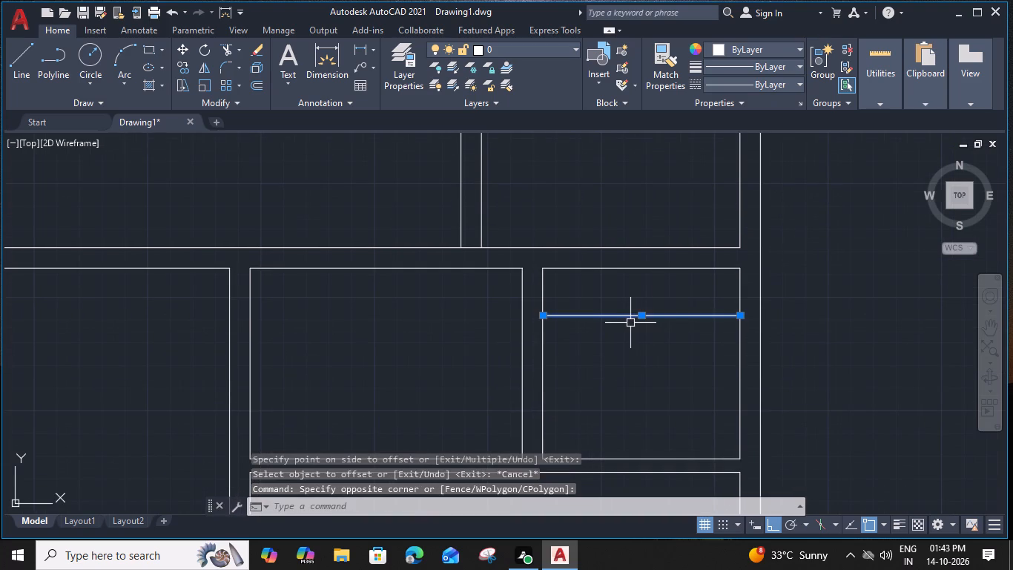
{"action": "key", "text": "o"}
{"action": "key", "text": "space"}
{"action": "type", "text": "6\""}
{"action": "key", "text": "Return"}
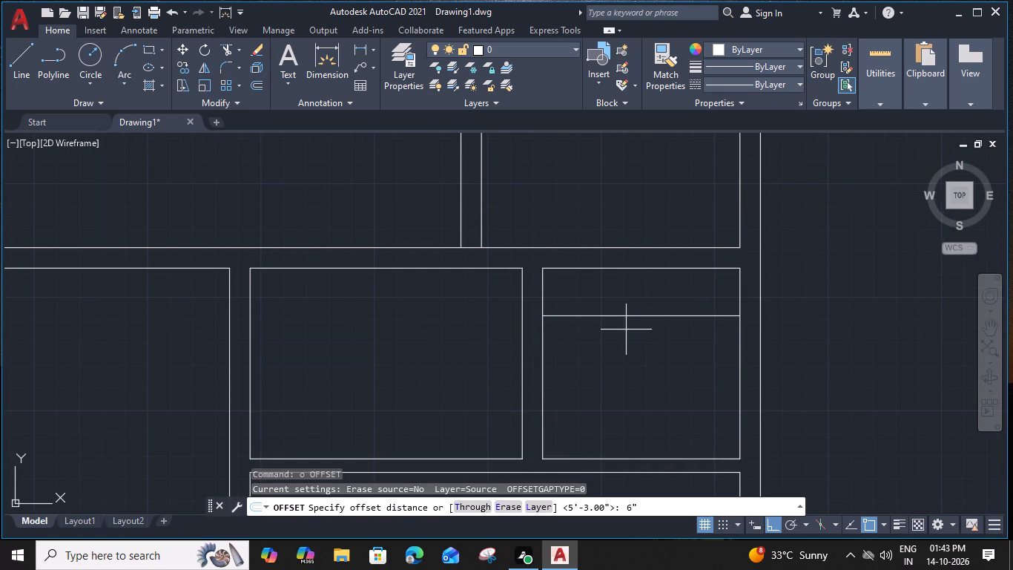
{"action": "left_click", "coordinate": [633, 226]}
{"action": "key", "text": "Escape"}
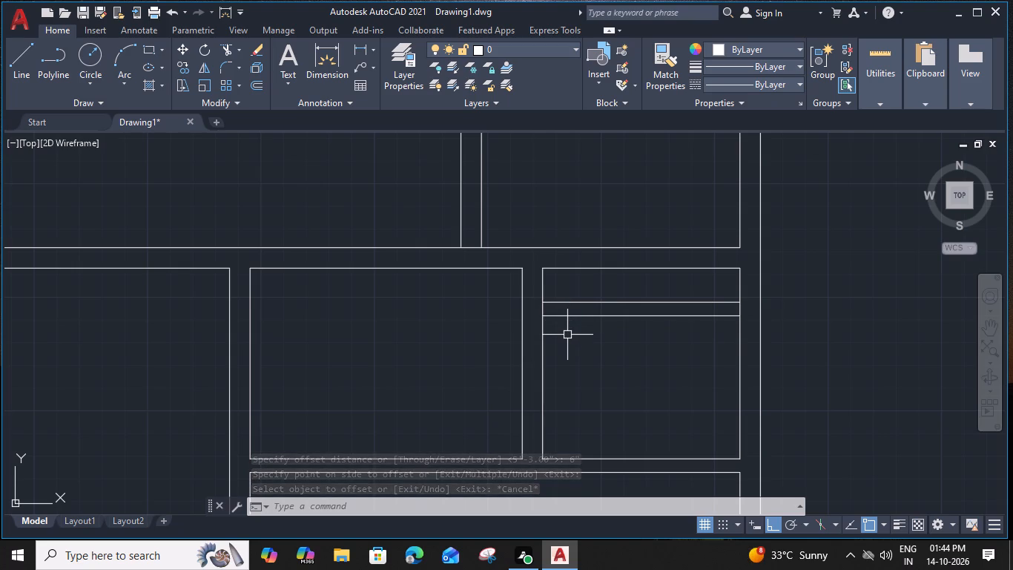
Draw a diagonal line from the lower inner corner of the top room's left wall to the left end of the partition's upper line.
{"action": "type", "text": "l"}
{"action": "key", "text": "space"}
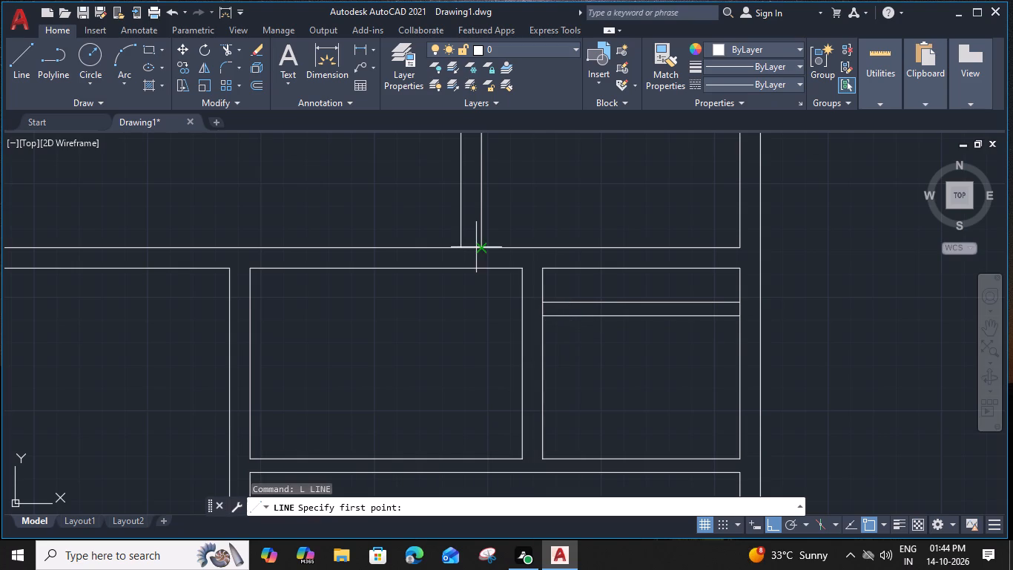
{"action": "left_click", "coordinate": [482, 251]}
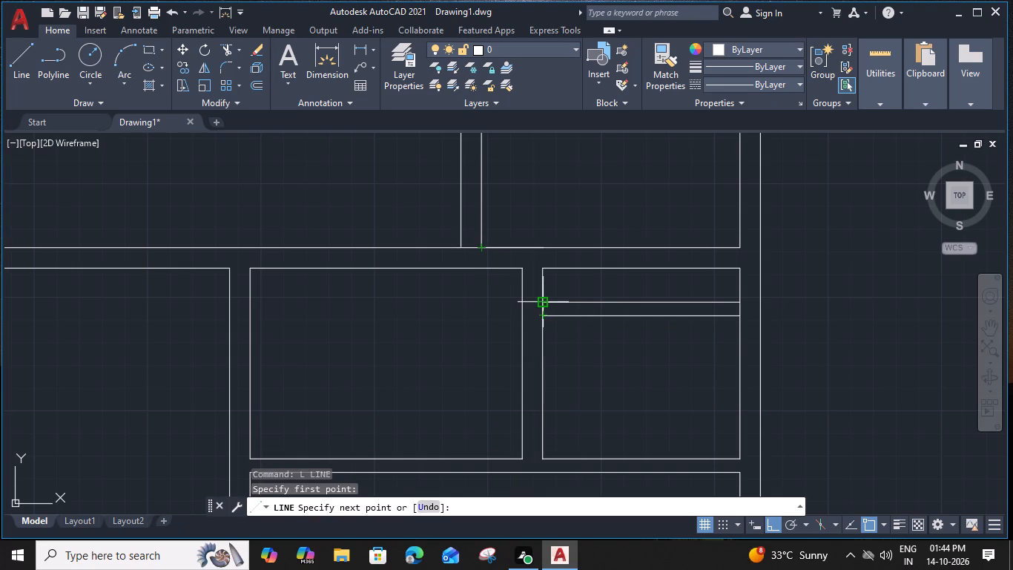
{"action": "left_click", "coordinate": [544, 304]}
{"action": "key", "text": "space"}
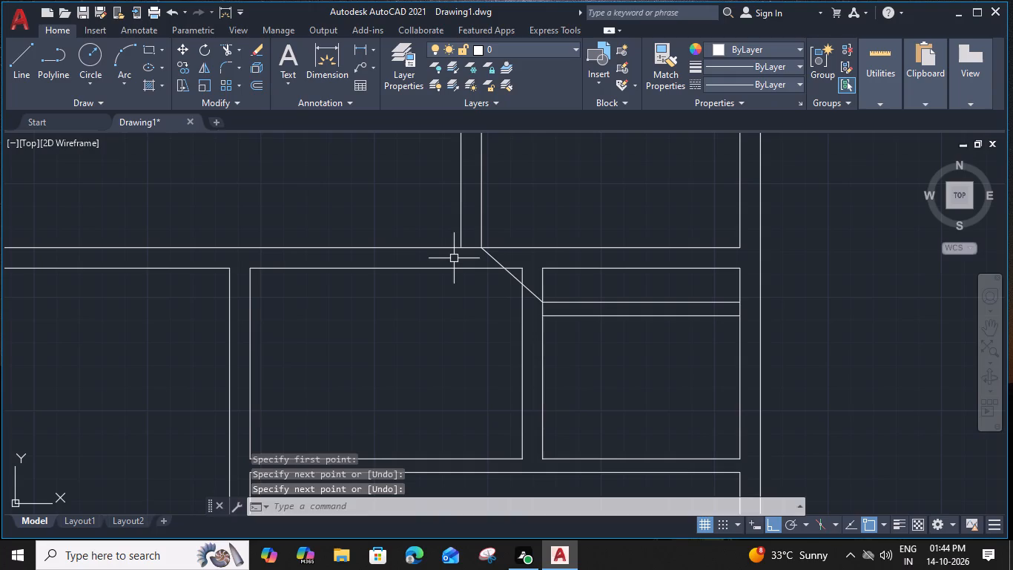
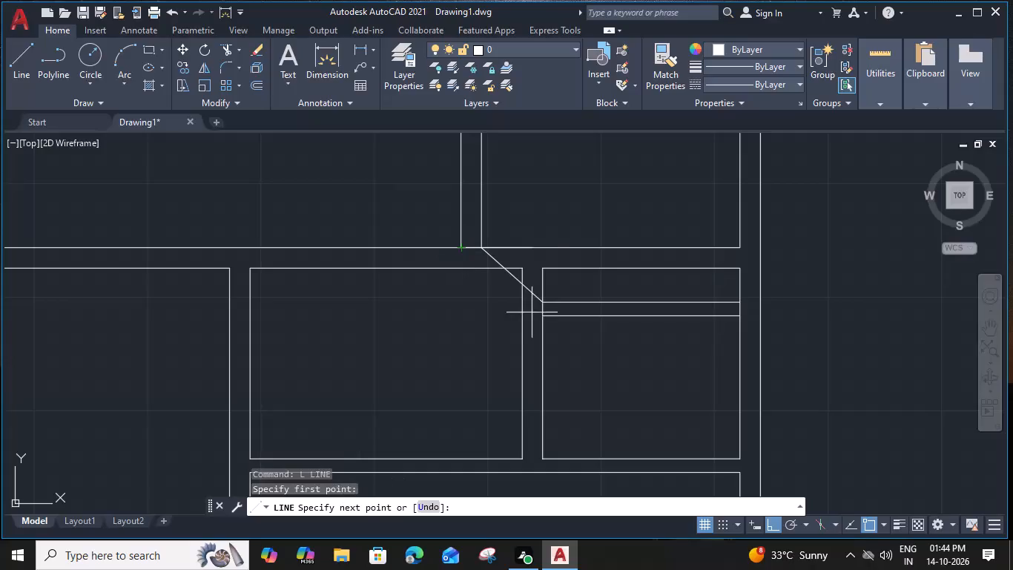
Complete the second diagonal line from the top room's outer left wall corner to the left end of the partition's lower line.
{"action": "left_click", "coordinate": [538, 318]}
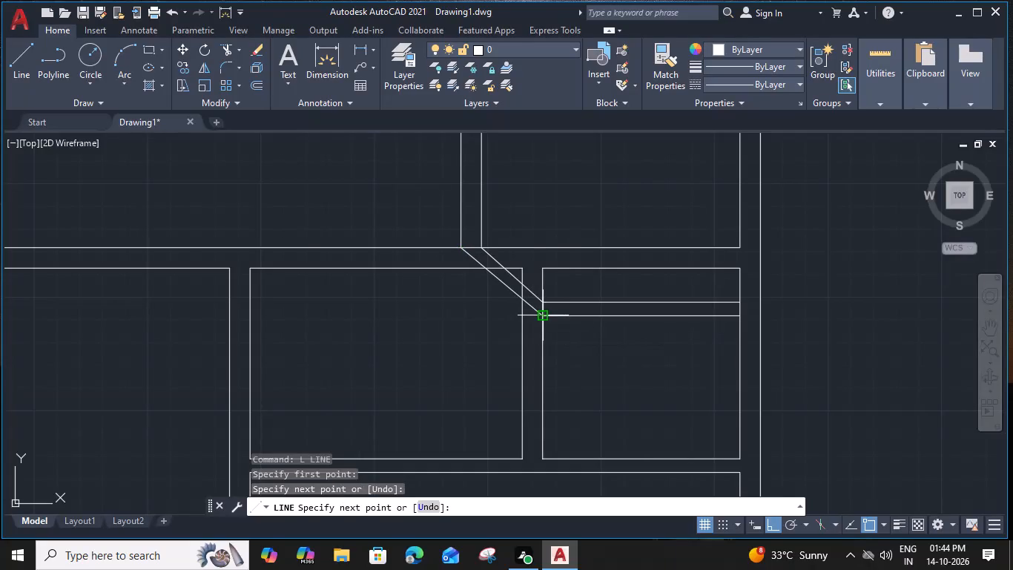
{"action": "key", "text": "Escape"}
Trim away the old wall lines above the new partition and the stubs crossing inside the angled wall.
{"action": "middle_click_drag", "start_coordinate": [627, 376], "coordinate": [607, 362]}
{"action": "key", "text": "t"}
{"action": "type", "text": "r"}
{"action": "key", "text": "space"}
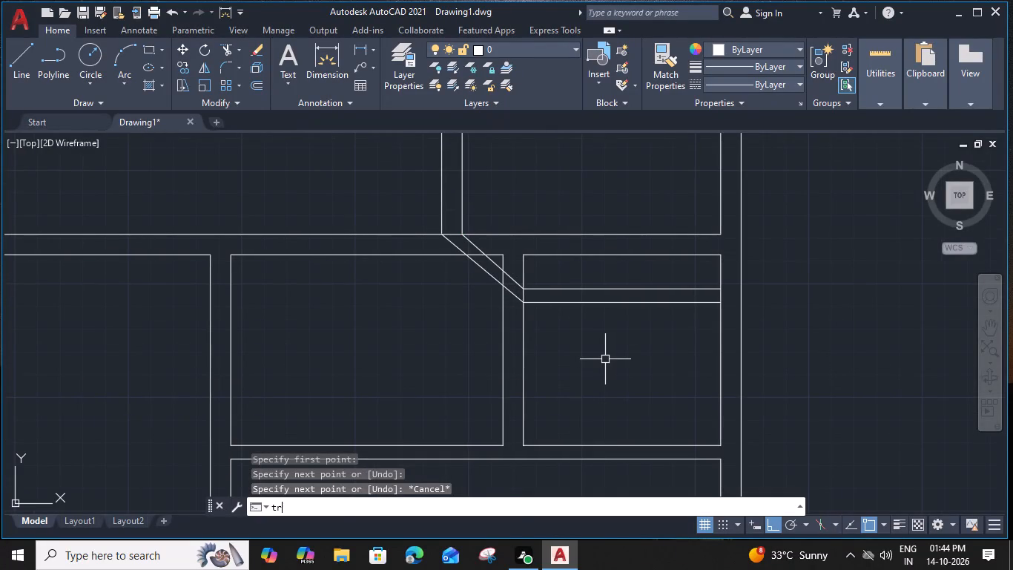
{"action": "scroll", "coordinate": [497, 243], "scroll_direction": "up", "scroll_amount": 1}
{"action": "left_click", "coordinate": [496, 261]}
{"action": "left_click", "coordinate": [505, 269]}
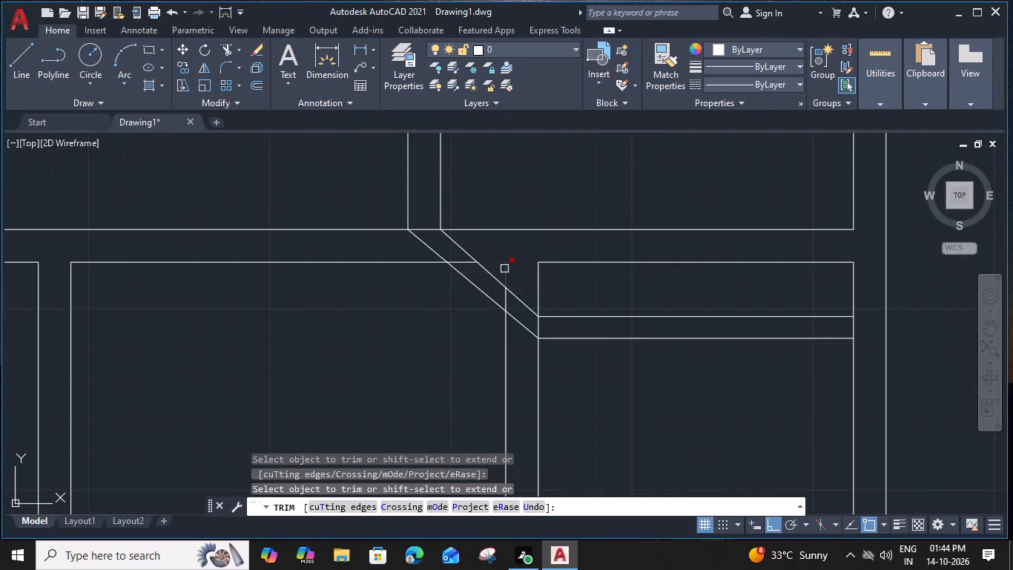
{"action": "left_click", "coordinate": [538, 285]}
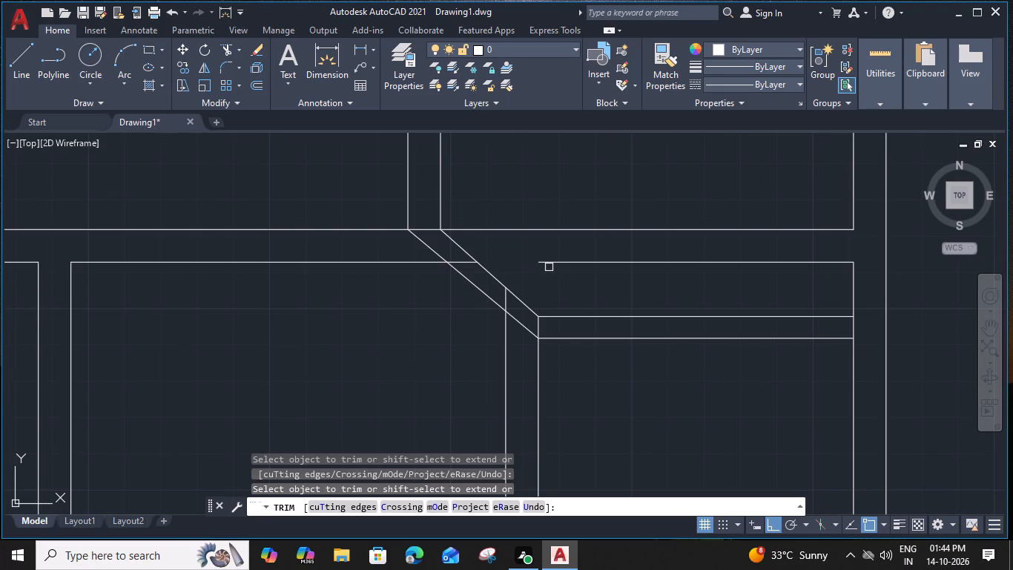
{"action": "left_click", "coordinate": [550, 265]}
{"action": "left_click", "coordinate": [551, 232]}
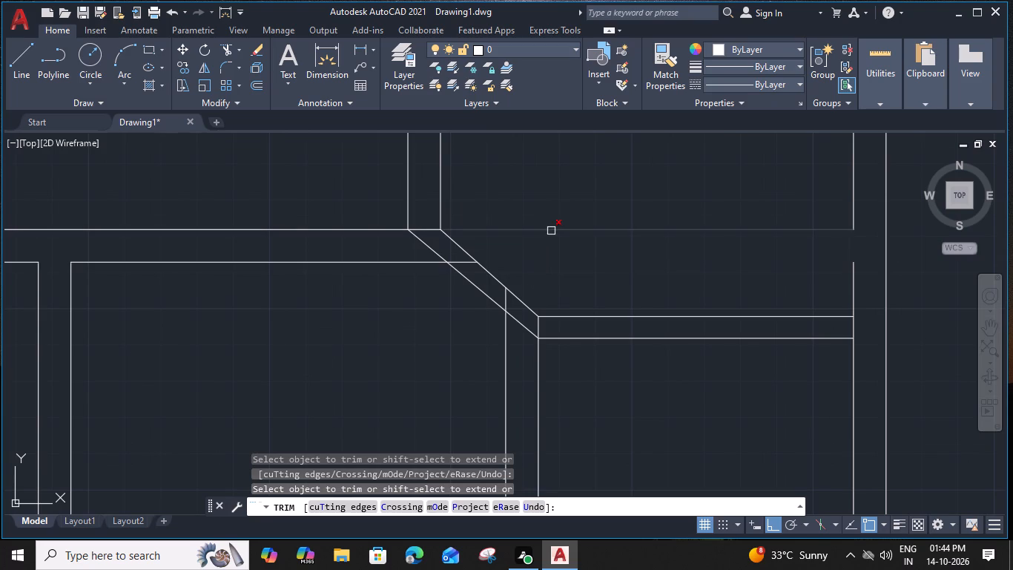
{"action": "left_click", "coordinate": [457, 258]}
{"action": "left_click", "coordinate": [509, 306]}
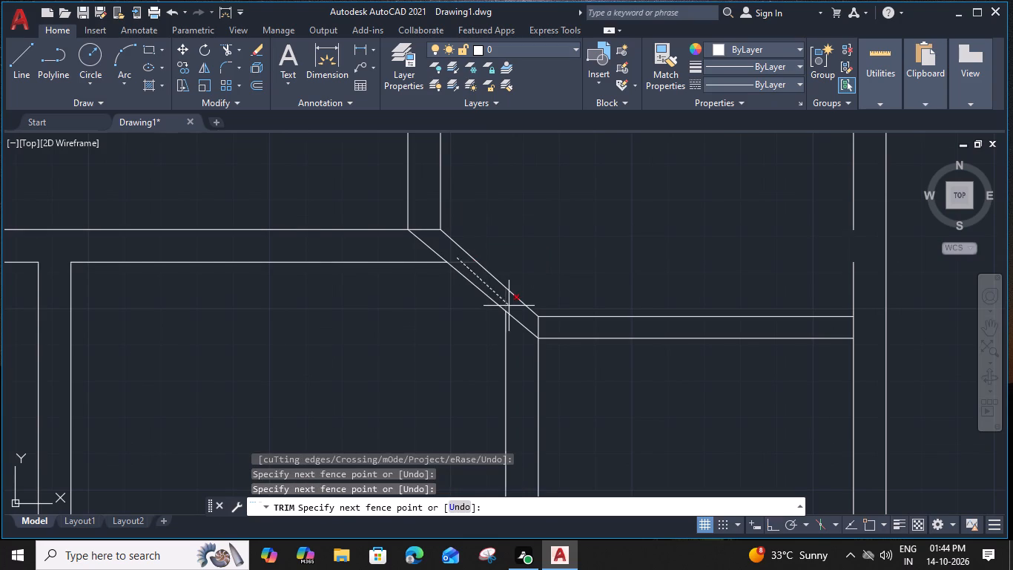
{"action": "key", "text": "Escape"}
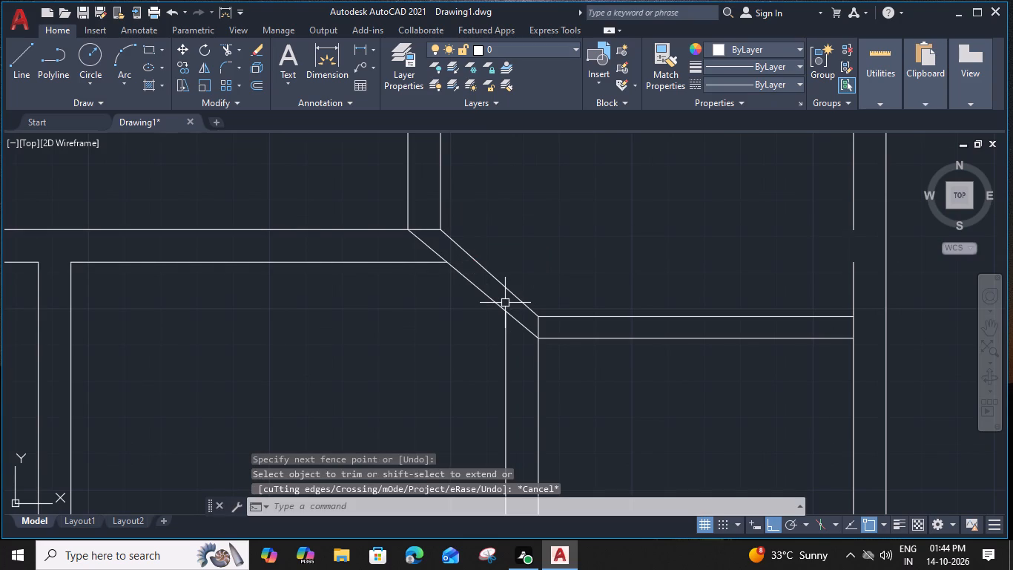
Trim the leftover segments at both ends of the angled wall so its cavity opens into the adjoining walls.
{"action": "type", "text": "tr"}
{"action": "key", "text": "space"}
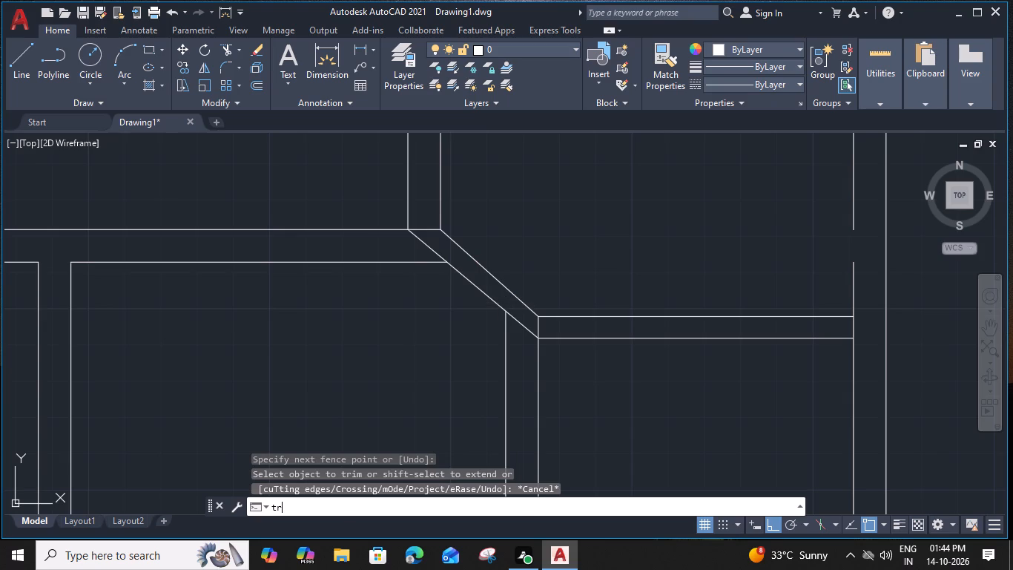
{"action": "left_click", "coordinate": [523, 327]}
{"action": "left_click", "coordinate": [538, 326]}
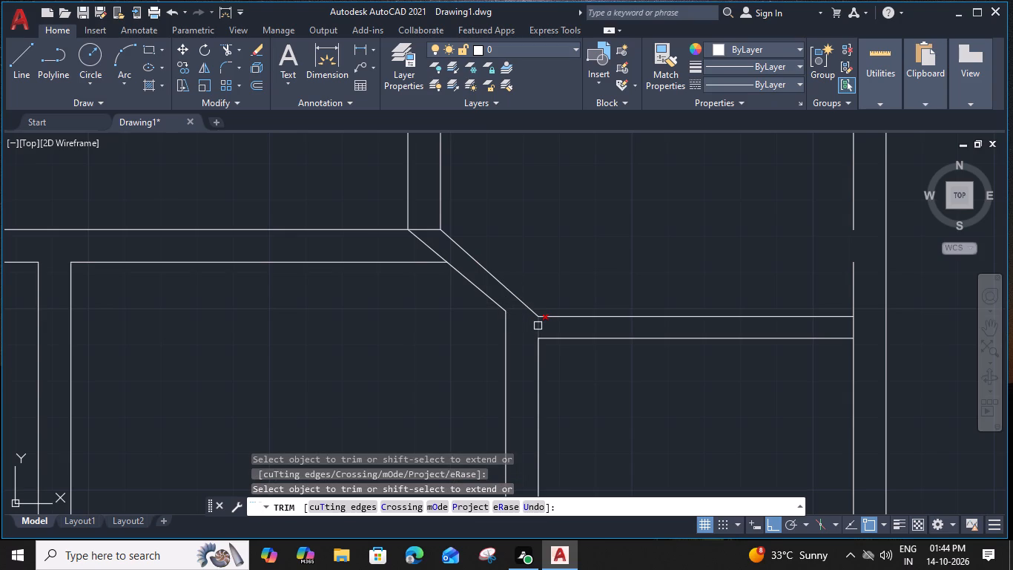
{"action": "left_click", "coordinate": [429, 231]}
{"action": "left_click", "coordinate": [425, 240]}
{"action": "key", "text": "Escape"}
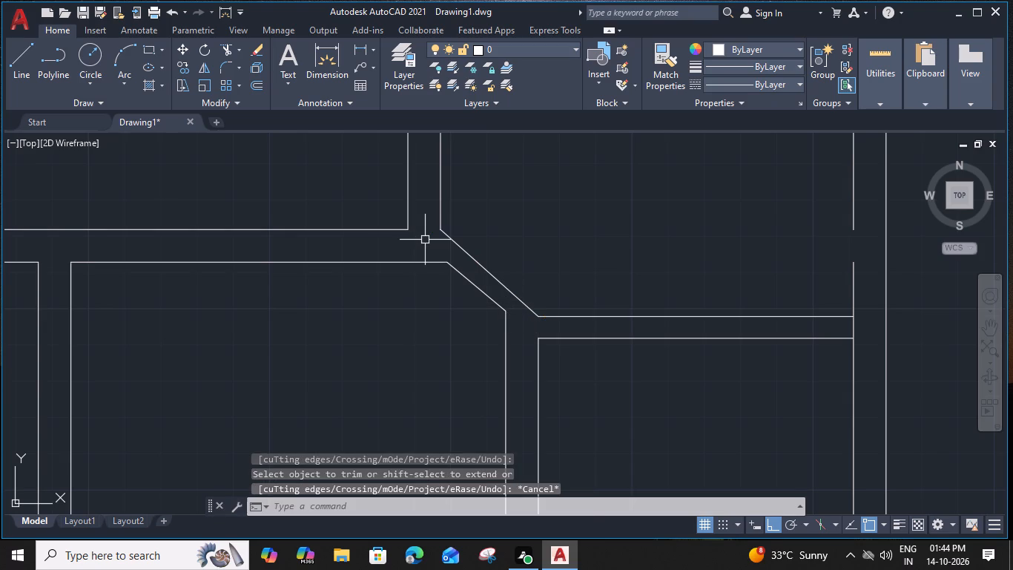
Trim the building's right-hand inner wall line across the partition's end and close the gap in that line above the partition.
{"action": "scroll", "coordinate": [425, 240], "scroll_direction": "down", "scroll_amount": 2}
{"action": "middle_click_drag", "start_coordinate": [495, 330], "coordinate": [515, 331]}
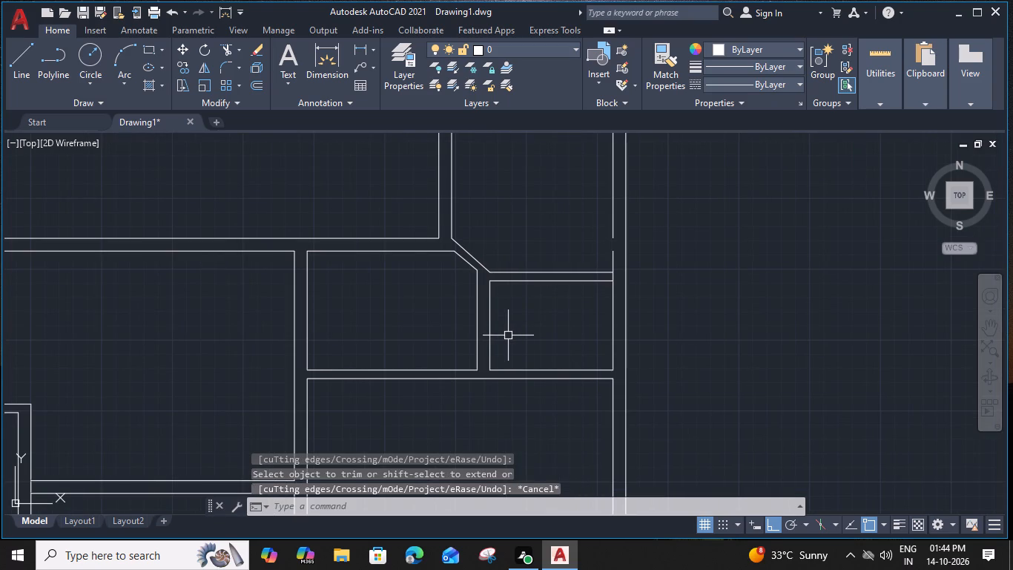
{"action": "middle_click_drag", "start_coordinate": [536, 160], "coordinate": [536, 206]}
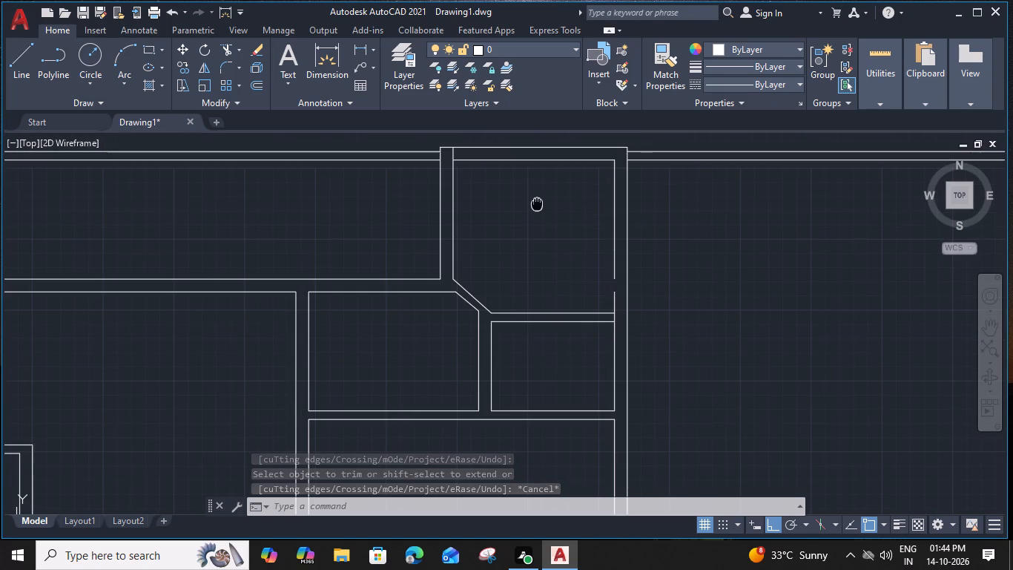
{"action": "scroll", "coordinate": [616, 307], "scroll_direction": "up", "scroll_amount": 2}
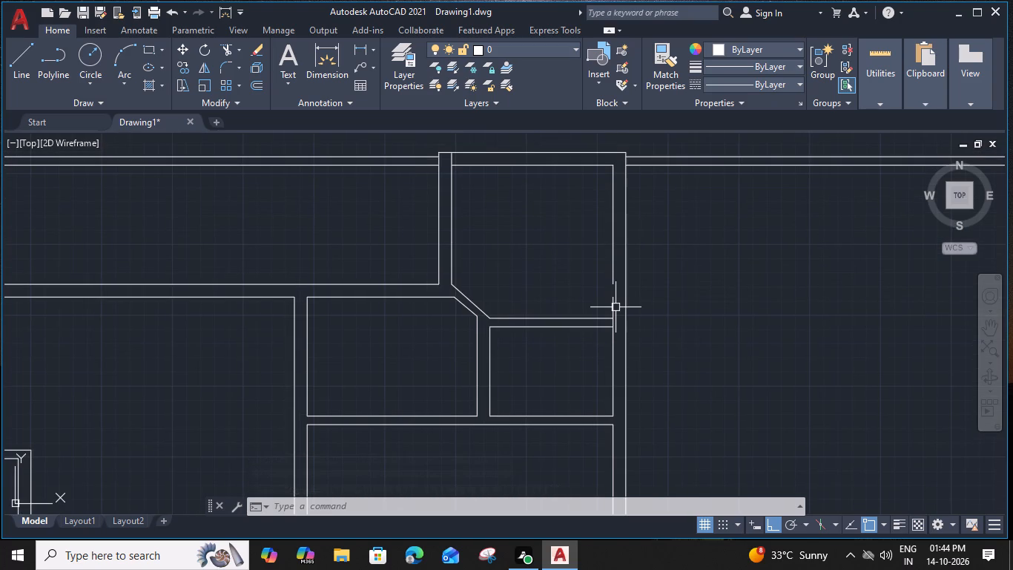
{"action": "left_click", "coordinate": [609, 302]}
{"action": "key", "text": "Escape"}
{"action": "type", "text": "tr"}
{"action": "key", "text": "space"}
{"action": "left_click", "coordinate": [609, 302]}
{"action": "left_click", "coordinate": [607, 344]}
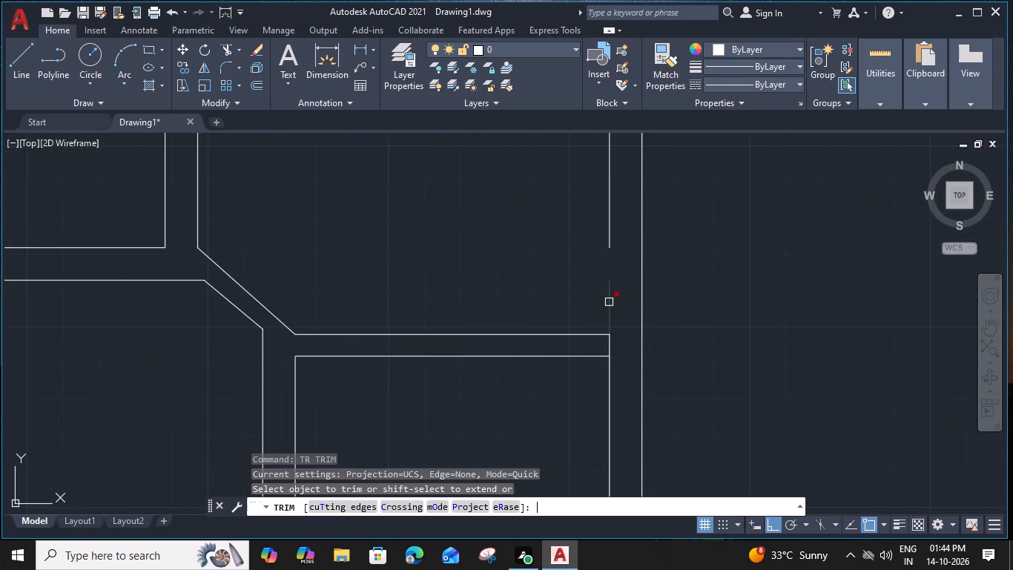
{"action": "left_click", "coordinate": [613, 307]}
{"action": "left_click", "coordinate": [594, 302]}
{"action": "left_click", "coordinate": [611, 215], "text": "shift"}
{"action": "scroll", "coordinate": [510, 315], "scroll_direction": "down", "scroll_amount": 1}
{"action": "key", "text": "Escape"}
Start a measurement around the reworked upper right-hand rooms.
{"action": "middle_click_drag", "start_coordinate": [415, 342], "coordinate": [650, 297]}
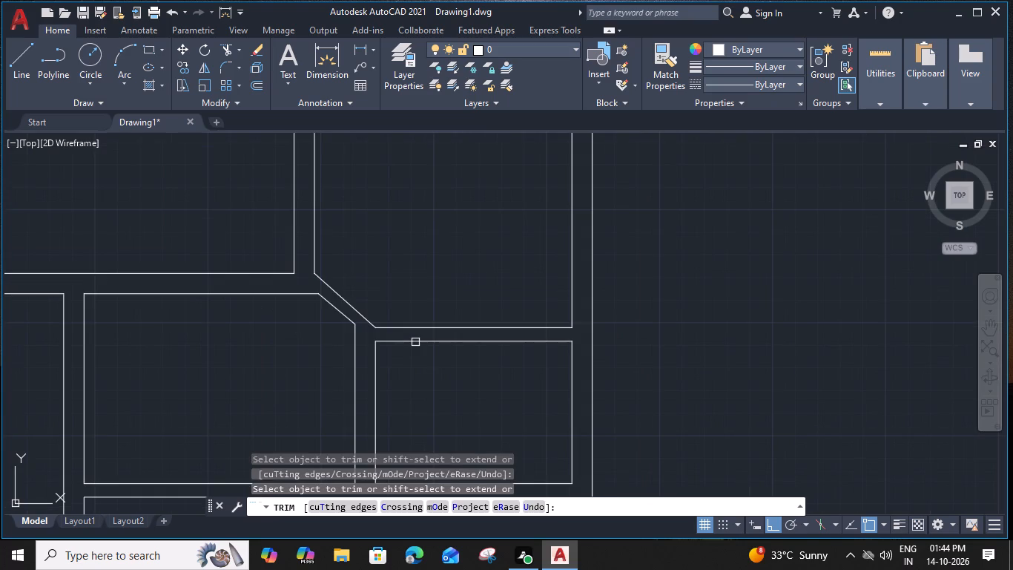
{"action": "type", "text": "me"}
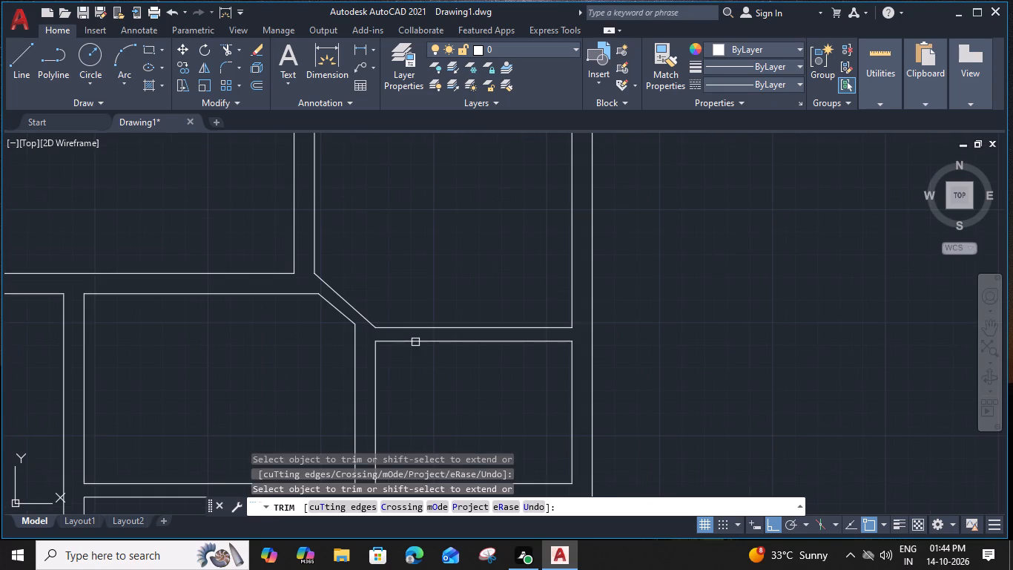
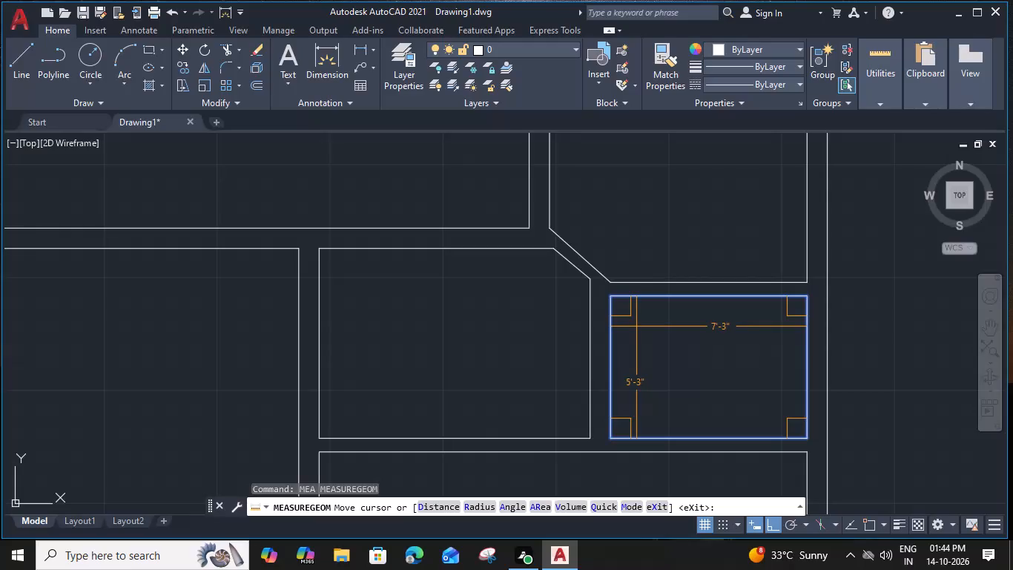
Offset both facing lines of the wall between the two small upper right-hand rooms 6" into the wall cavity.
{"action": "key", "text": "Escape"}
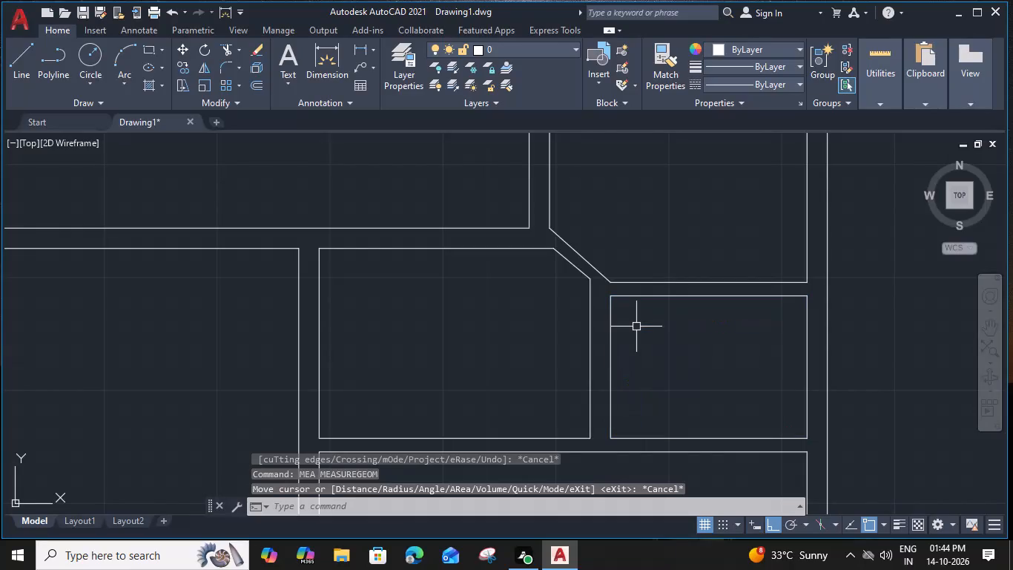
{"action": "left_click", "coordinate": [607, 393]}
{"action": "type", "text": "o"}
{"action": "key", "text": "space"}
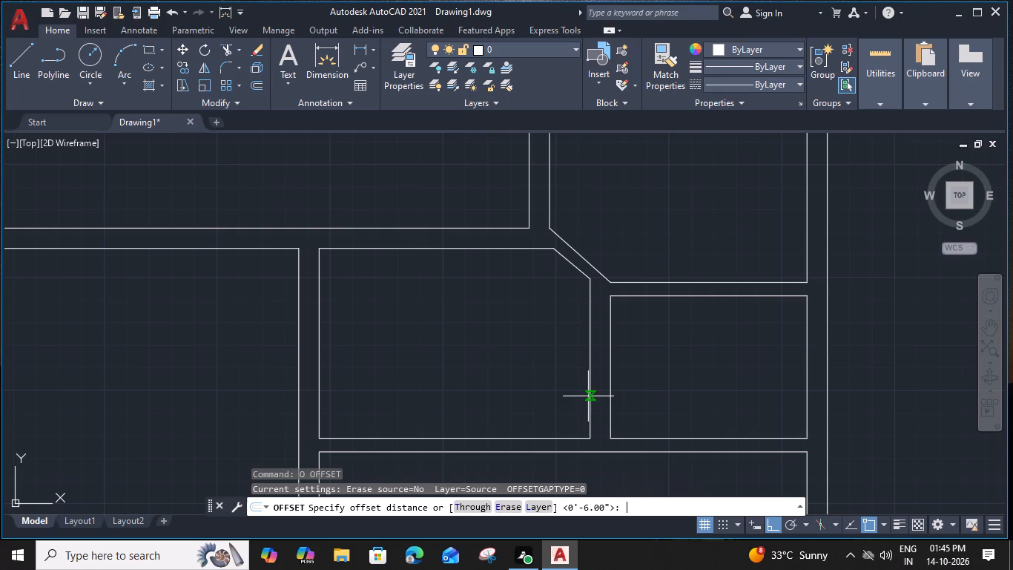
{"action": "type", "text": "6'"}
{"action": "key", "text": "Return"}
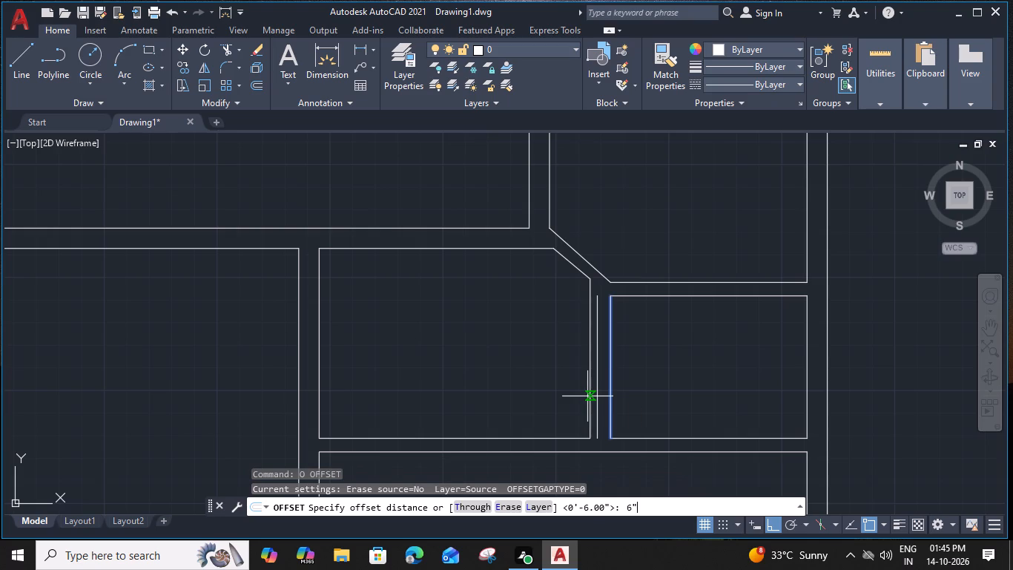
{"action": "left_click", "coordinate": [587, 396]}
{"action": "left_click", "coordinate": [589, 393]}
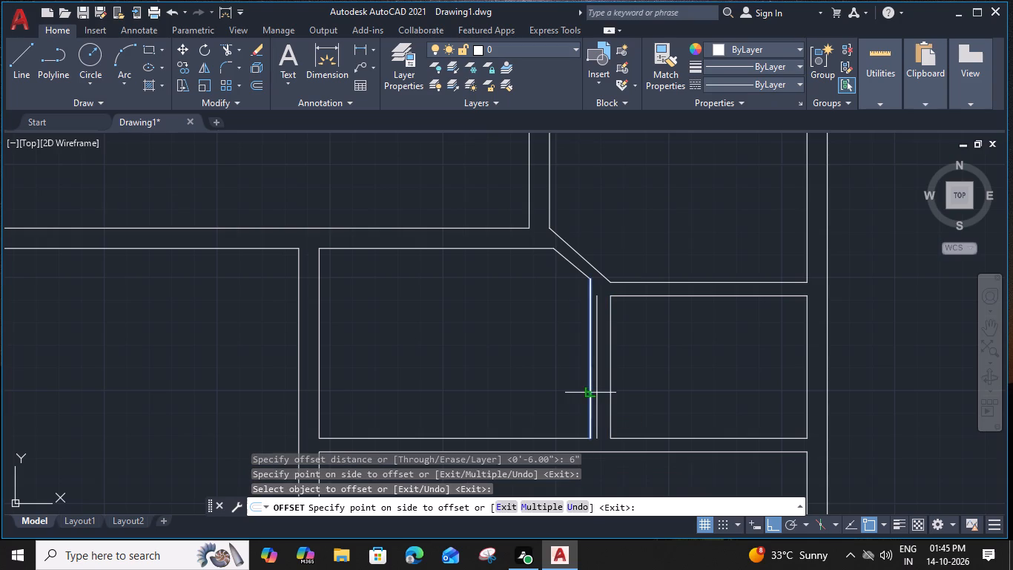
{"action": "left_click", "coordinate": [630, 393]}
{"action": "key", "text": "Escape"}
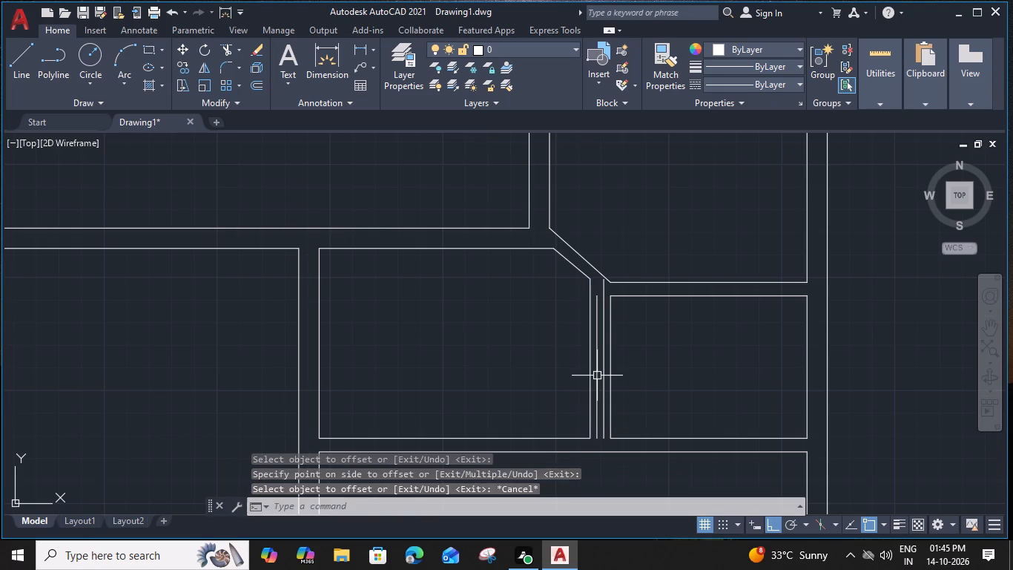
Erase the surplus offset line in the cavity and the old left-hand line of the small right-hand room.
{"action": "left_click", "coordinate": [596, 375]}
{"action": "key", "text": "Delete"}
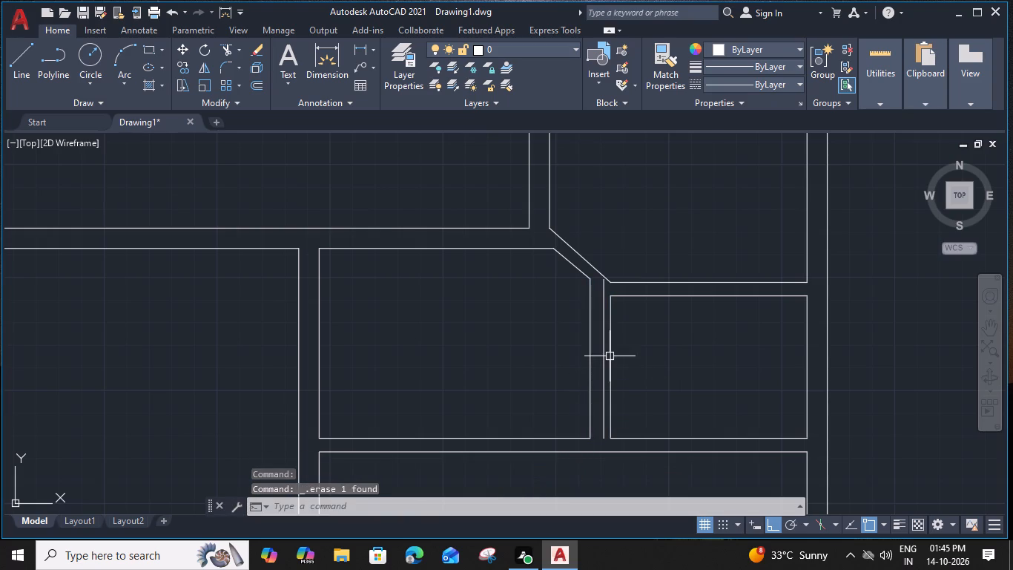
{"action": "left_click", "coordinate": [610, 353]}
{"action": "key", "text": "Delete"}
Extend the small right-hand room's top and bottom lines to its new left wall line and trim the stub above the corner.
{"action": "type", "text": "ex"}
{"action": "key", "text": "space"}
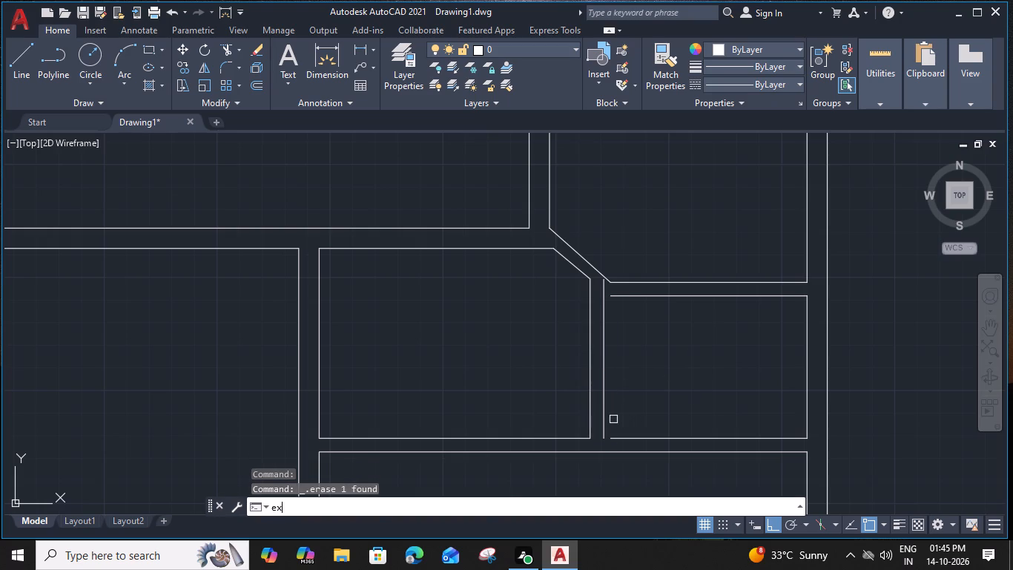
{"action": "left_click", "coordinate": [621, 438]}
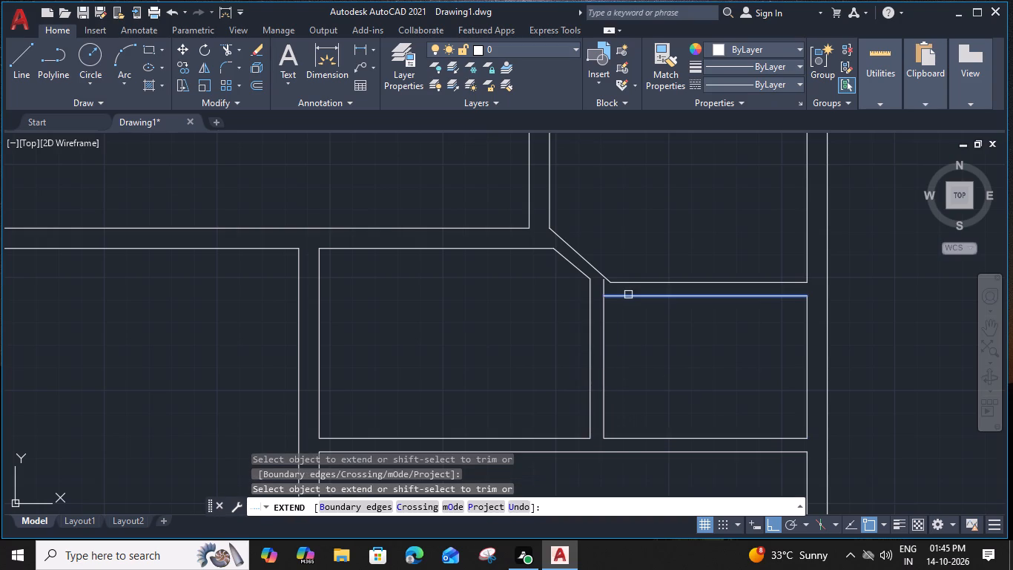
{"action": "left_click", "coordinate": [628, 295]}
{"action": "middle_click_drag", "start_coordinate": [607, 324], "coordinate": [608, 358]}
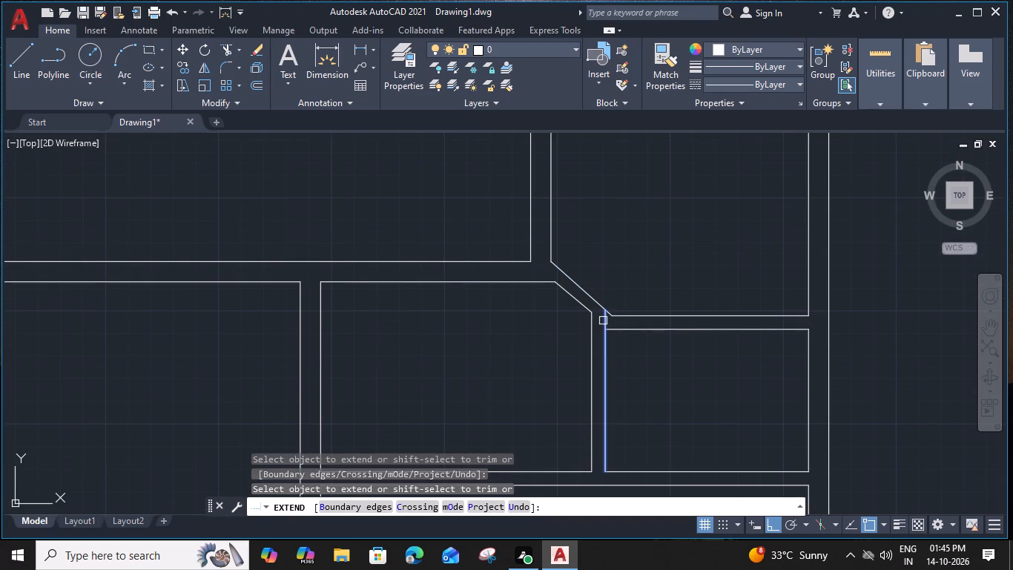
{"action": "left_click", "coordinate": [603, 321], "text": "shift"}
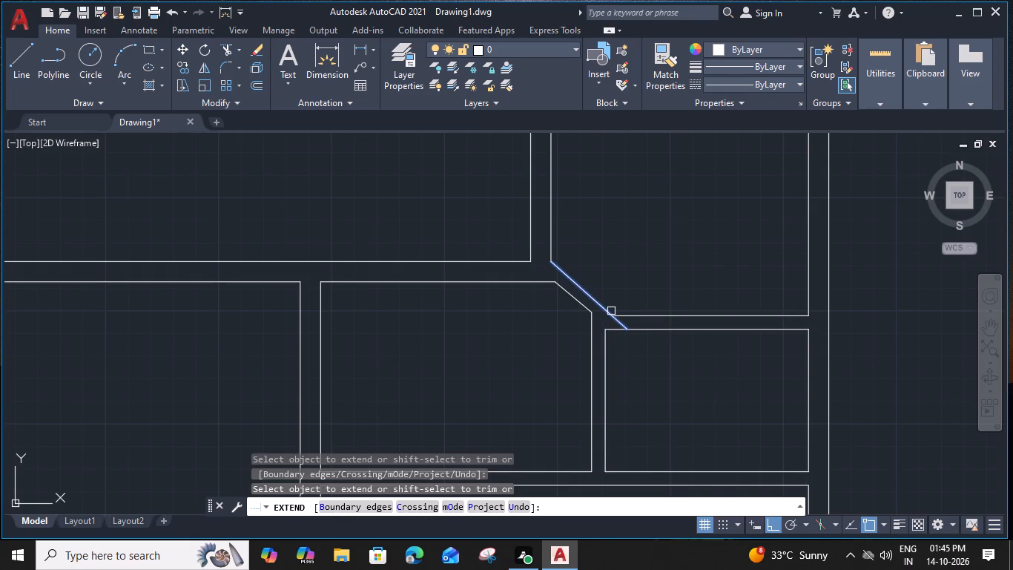
Extend the angled wall's lower line at both ends and stretch its lower end to the small right-hand room's upper left corner.
{"action": "left_click", "coordinate": [567, 289]}
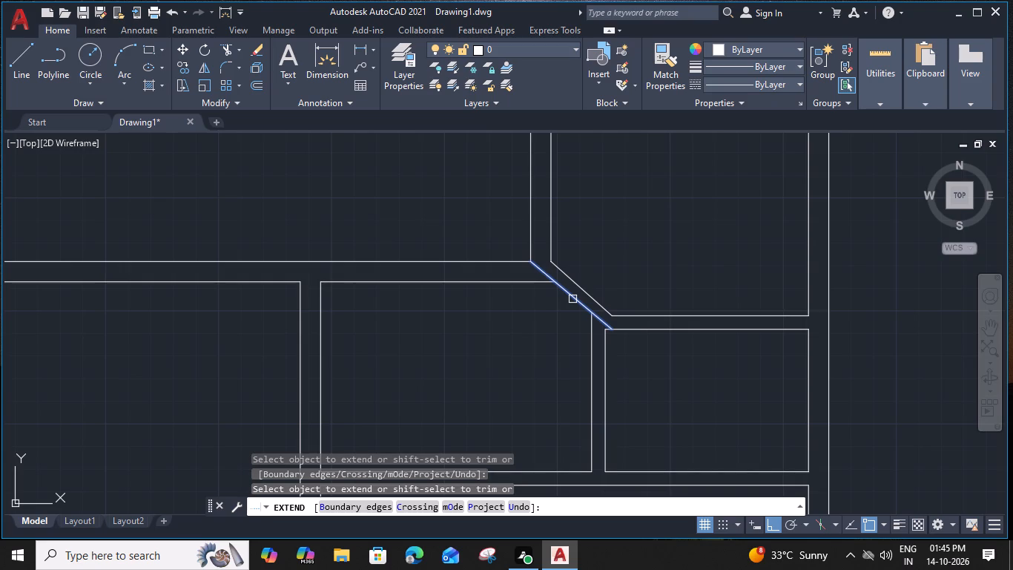
{"action": "left_click", "coordinate": [573, 300]}
{"action": "key", "text": "Escape"}
{"action": "scroll", "coordinate": [597, 330], "scroll_direction": "up", "scroll_amount": 3}
{"action": "left_click", "coordinate": [615, 298]}
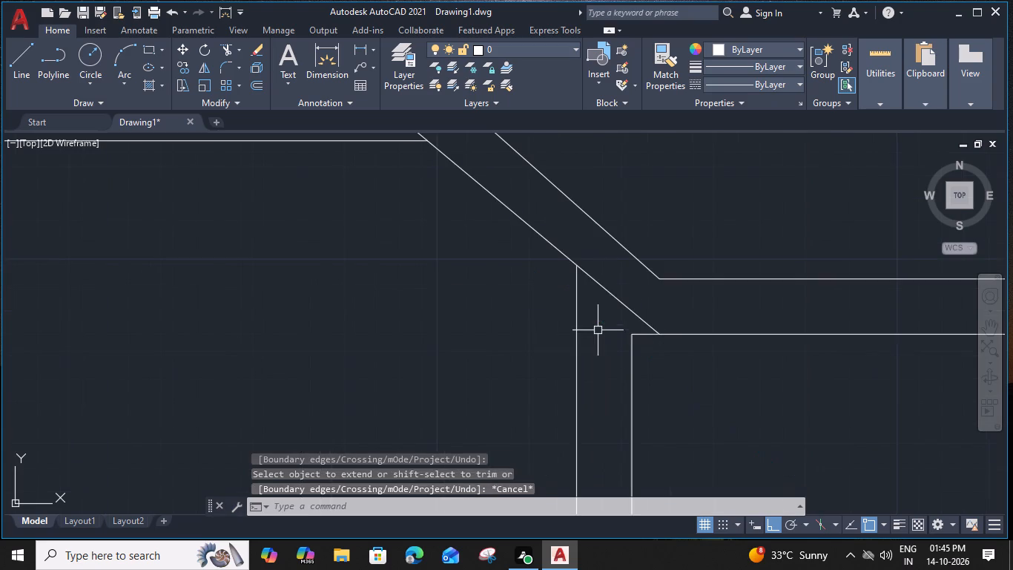
{"action": "left_click", "coordinate": [660, 332]}
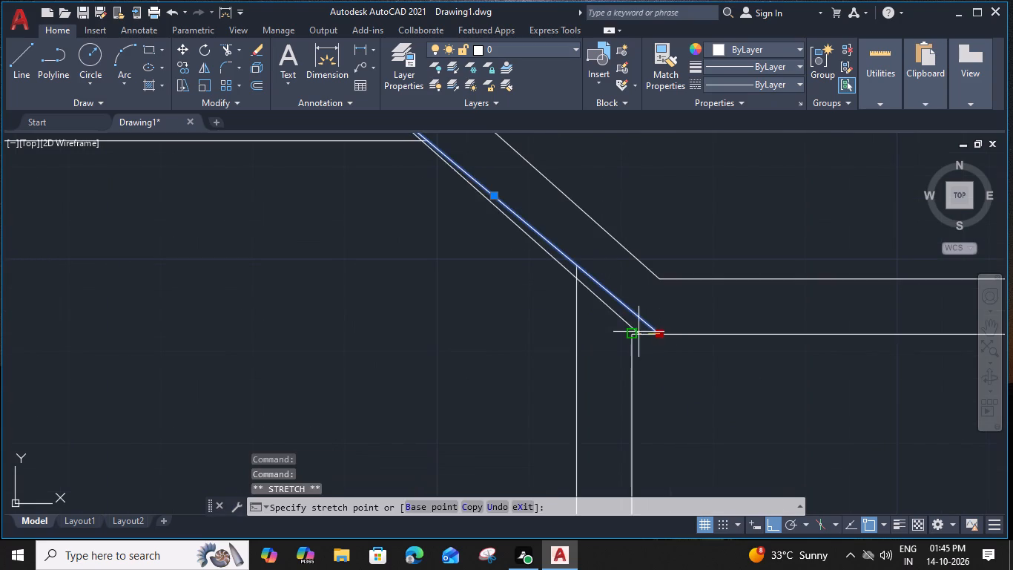
{"action": "left_click", "coordinate": [635, 332]}
{"action": "key", "text": "Escape"}
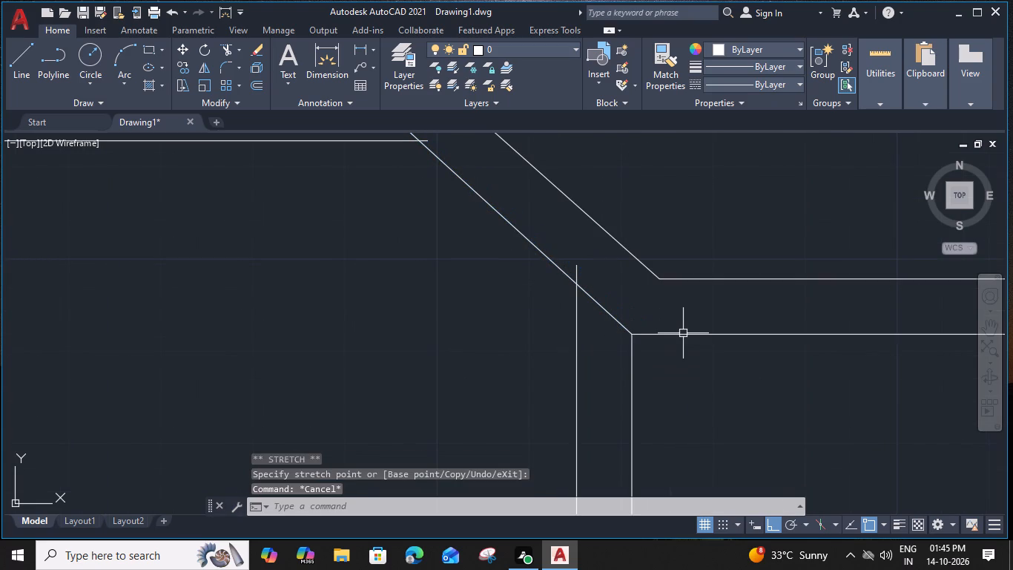
Trim the horizontal and vertical stubs crossing the angled wall and the overrunning ends of its lower line to open the cavity.
{"action": "type", "text": "tr"}
{"action": "key", "text": "space"}
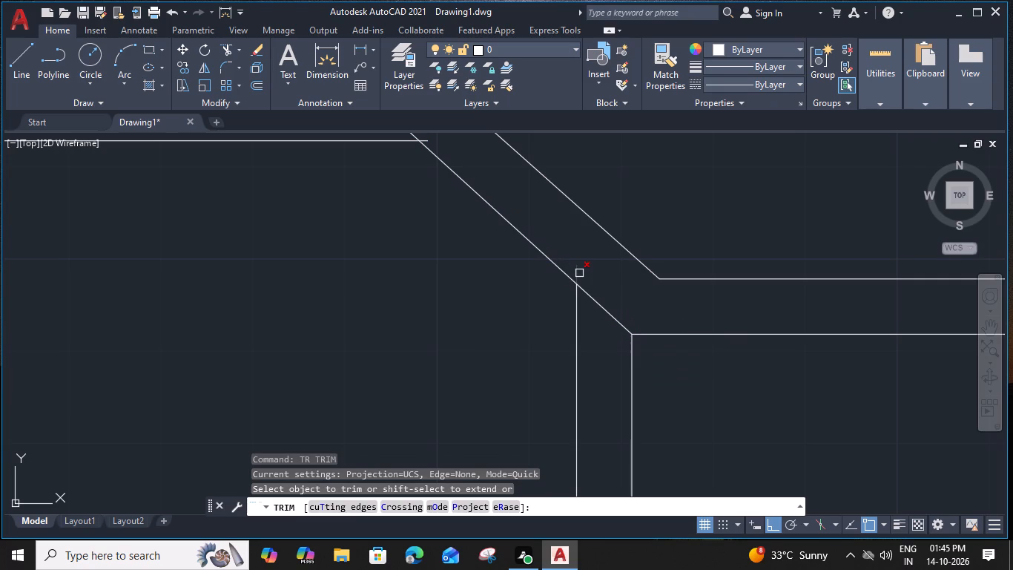
{"action": "left_click", "coordinate": [579, 273]}
{"action": "scroll", "coordinate": [578, 254], "scroll_direction": "down", "scroll_amount": 1}
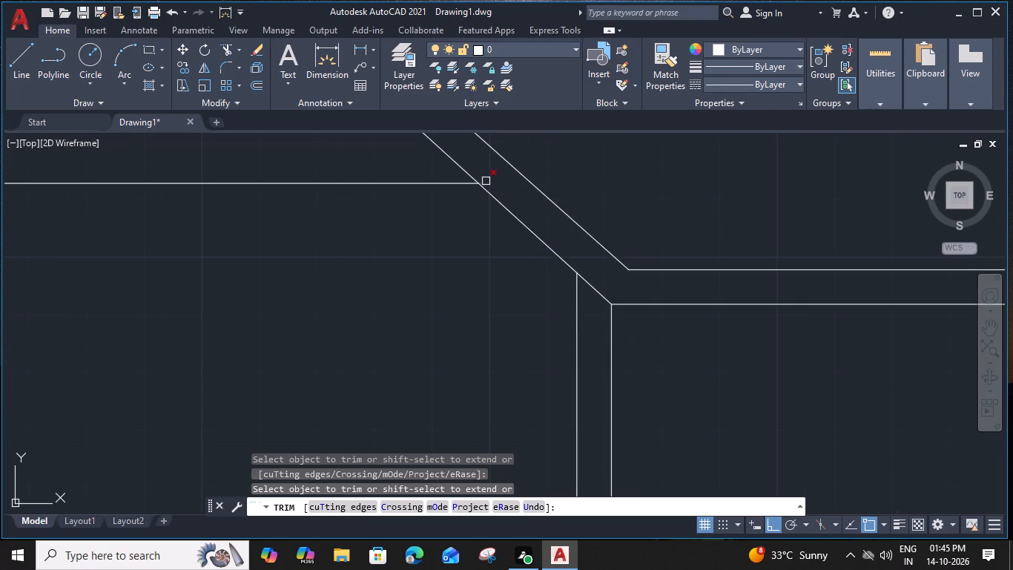
{"action": "left_click", "coordinate": [486, 181]}
{"action": "left_click", "coordinate": [593, 287]}
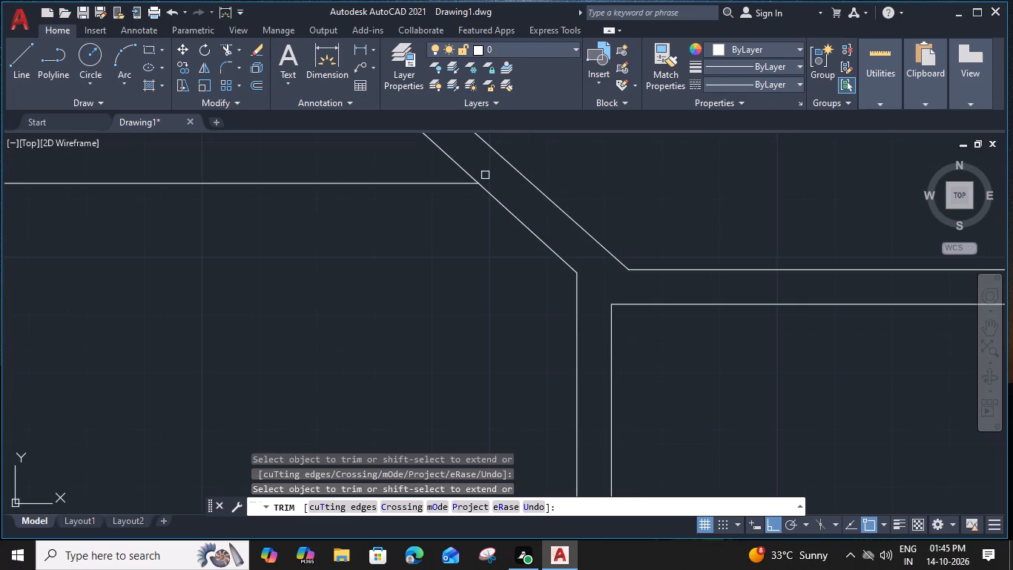
{"action": "middle_click_drag", "start_coordinate": [485, 174], "coordinate": [514, 281]}
{"action": "left_click", "coordinate": [483, 260]}
{"action": "left_click", "coordinate": [451, 269]}
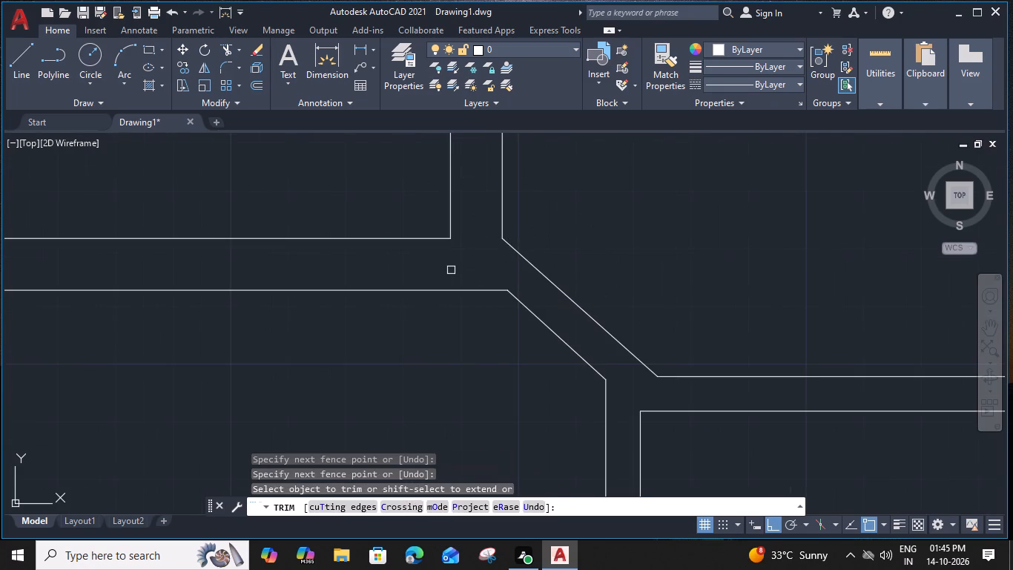
{"action": "key", "text": "Escape"}
Trim away the horizontal wall's two lines across the middle room and their leftover pieces inside the adjoining vertical wall.
{"action": "scroll", "coordinate": [463, 263], "scroll_direction": "down", "scroll_amount": 3}
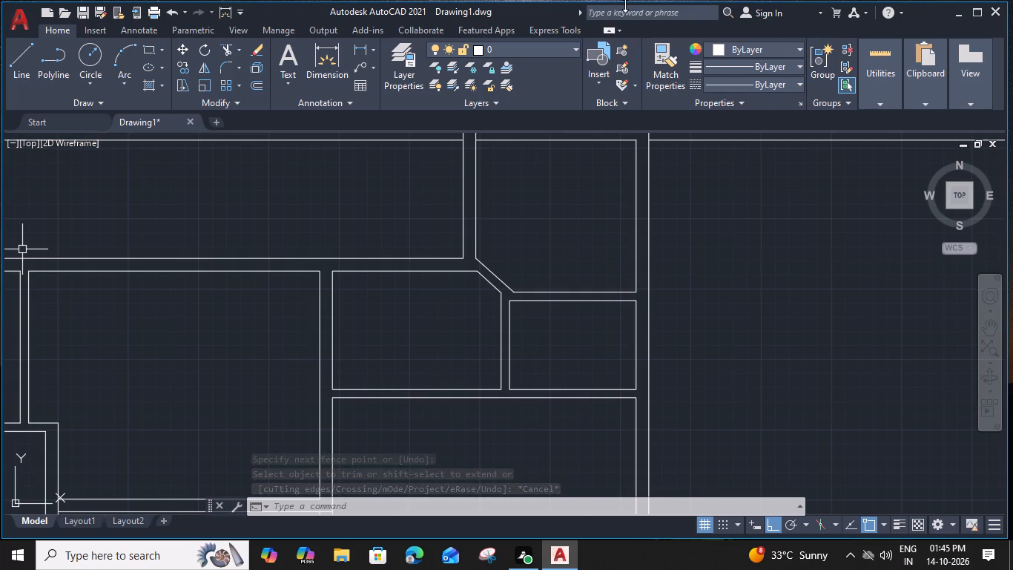
{"action": "scroll", "coordinate": [489, 355], "scroll_direction": "down", "scroll_amount": 1}
{"action": "middle_click_drag", "start_coordinate": [492, 353], "coordinate": [527, 278]}
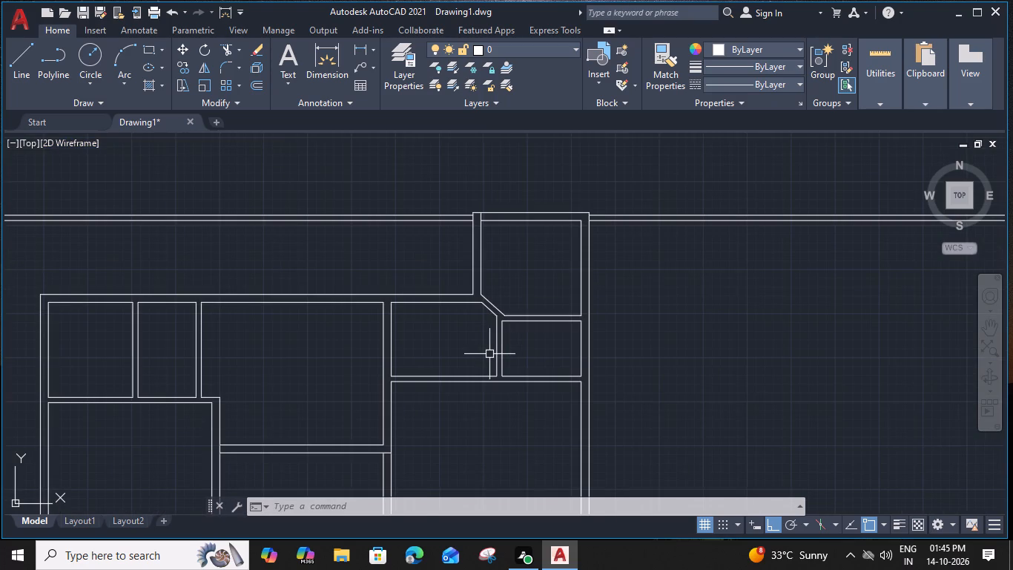
{"action": "middle_click_drag", "start_coordinate": [527, 332], "coordinate": [558, 298]}
{"action": "middle_click_drag", "start_coordinate": [542, 342], "coordinate": [558, 298]}
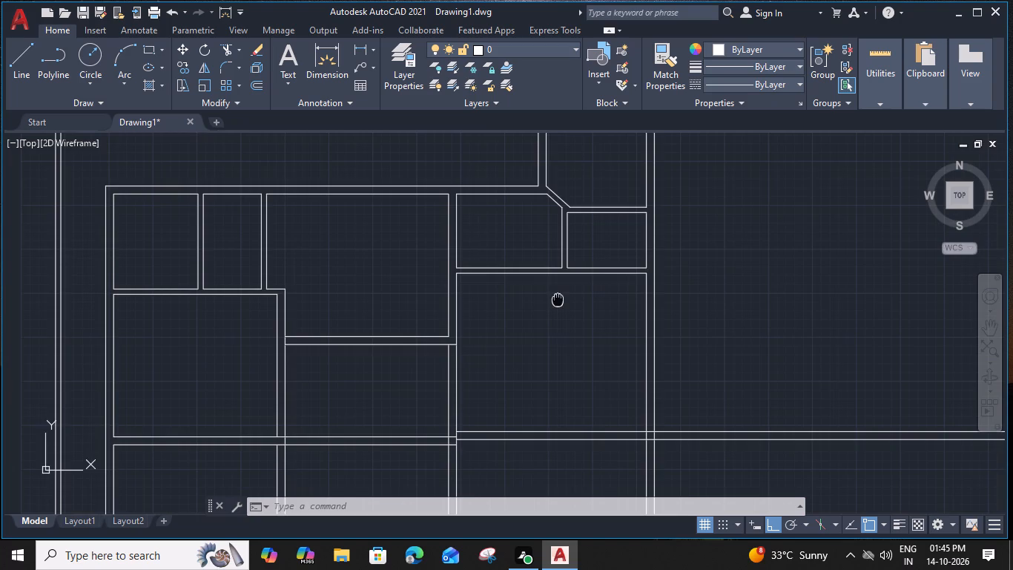
{"action": "middle_click_drag", "start_coordinate": [558, 298], "coordinate": [575, 281]}
{"action": "middle_click_drag", "start_coordinate": [496, 395], "coordinate": [499, 395]}
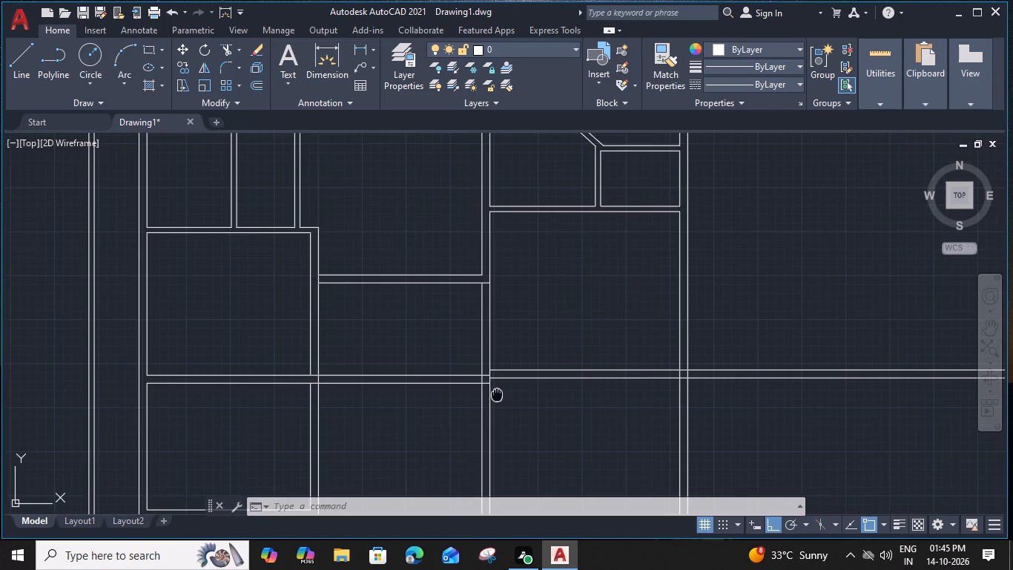
{"action": "middle_click_drag", "start_coordinate": [499, 395], "coordinate": [522, 391]}
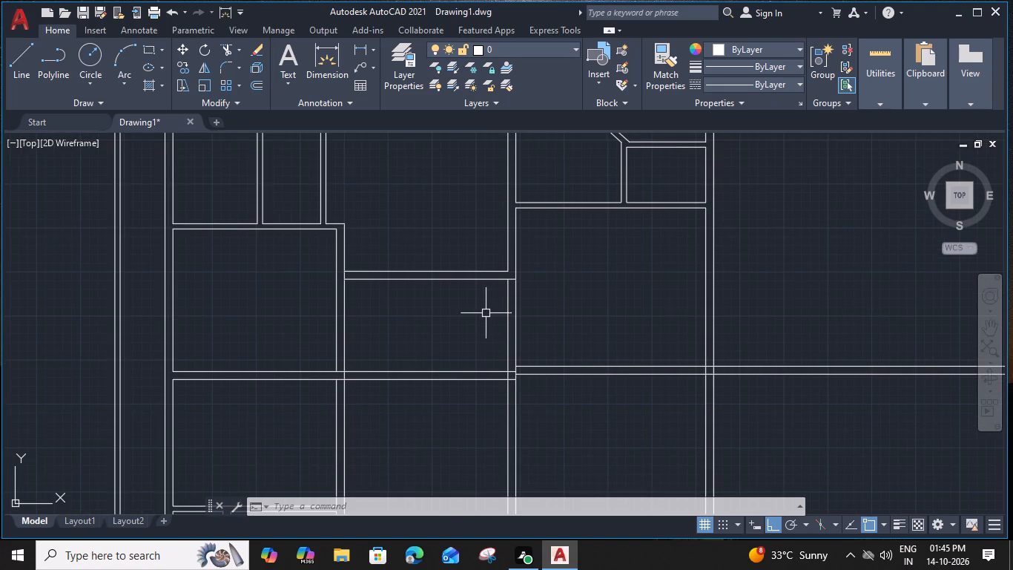
{"action": "key", "text": "t"}
{"action": "key", "text": "r"}
{"action": "key", "text": "space"}
{"action": "middle_click_drag", "start_coordinate": [745, 427], "coordinate": [724, 295]}
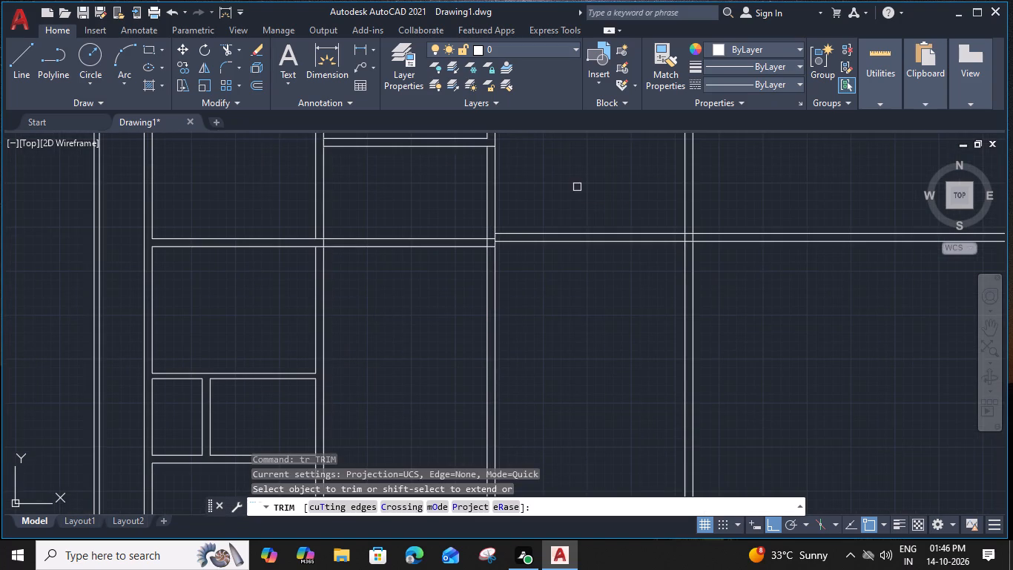
{"action": "left_click", "coordinate": [367, 218]}
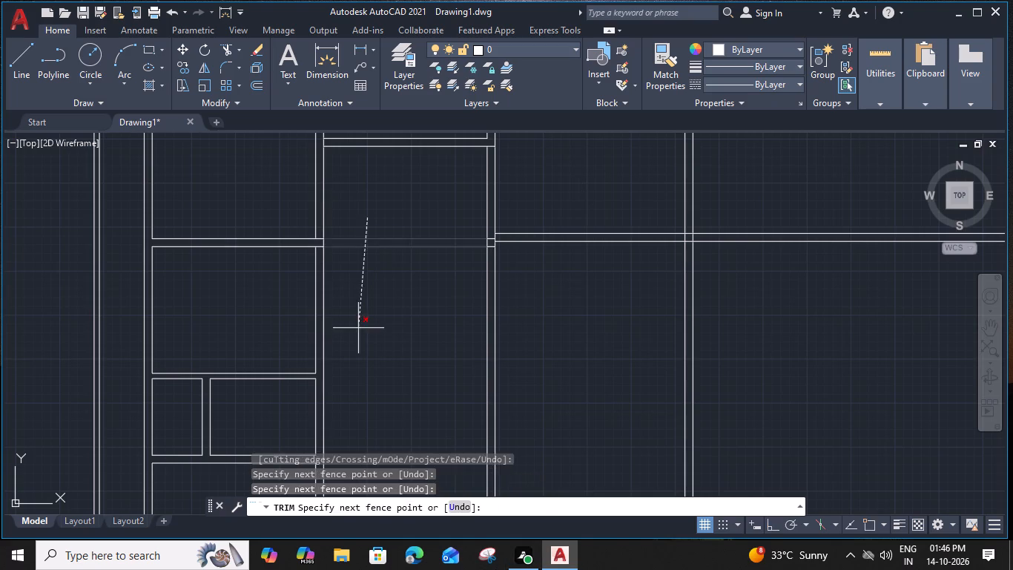
{"action": "left_click", "coordinate": [358, 328]}
{"action": "scroll", "coordinate": [449, 253], "scroll_direction": "up", "scroll_amount": 2}
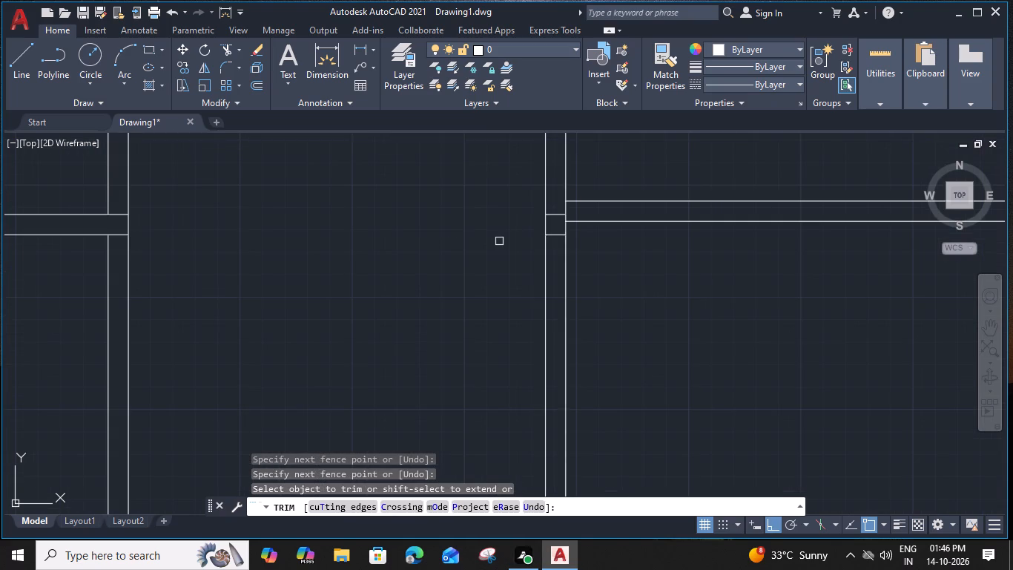
{"action": "left_click", "coordinate": [558, 215]}
{"action": "left_click", "coordinate": [556, 238]}
Extend both lines of the right-hand horizontal wall across the middle room to the vertical wall on its left.
{"action": "scroll", "coordinate": [556, 238], "scroll_direction": "down", "scroll_amount": 1}
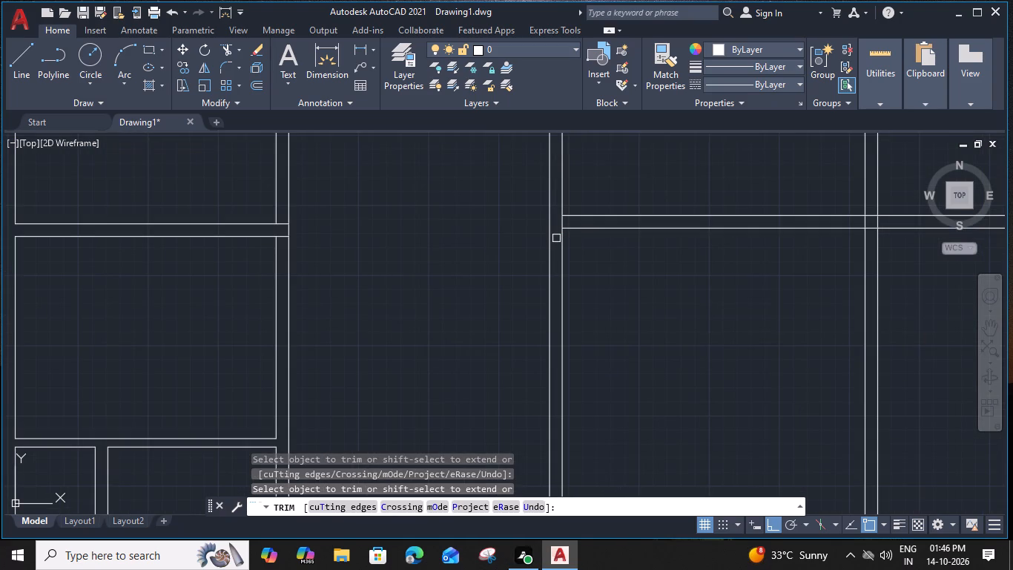
{"action": "left_click", "coordinate": [590, 229], "text": "shift"}
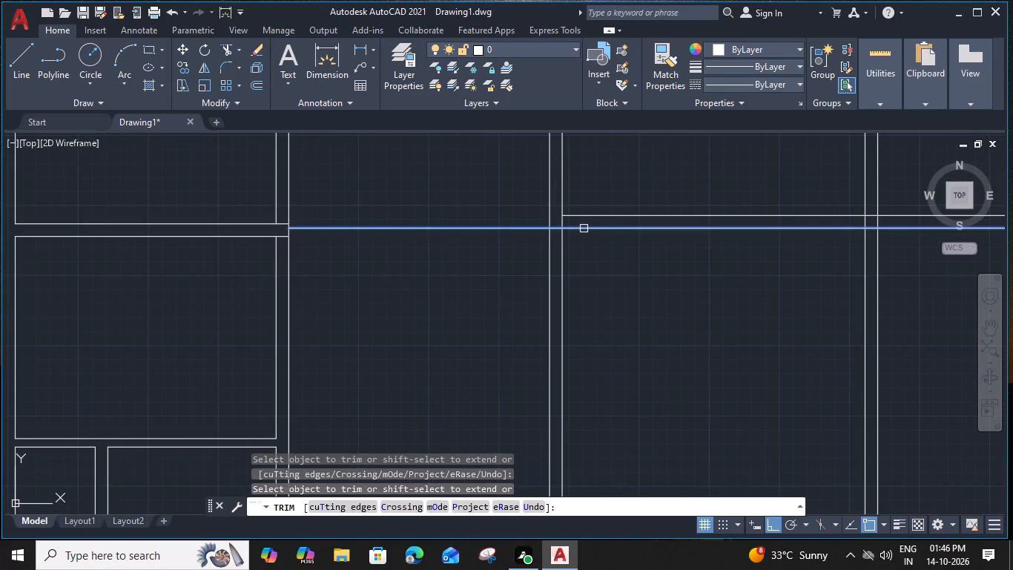
{"action": "left_click", "coordinate": [584, 229], "text": "shift"}
{"action": "left_click", "coordinate": [587, 216], "text": "shift"}
{"action": "left_click", "coordinate": [576, 219], "text": "shift"}
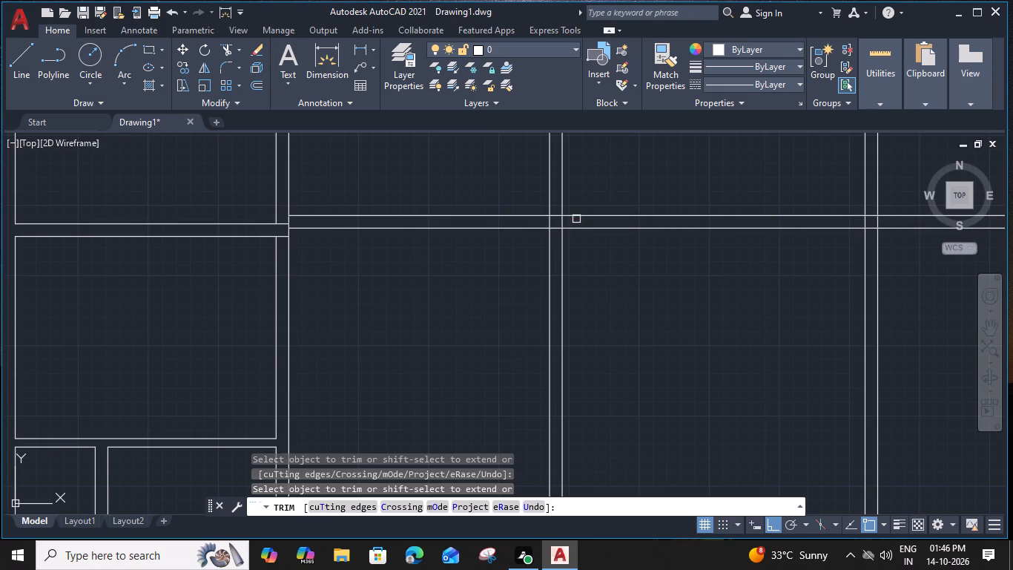
Trim the four crossing segments where the extended horizontal wall meets the vertical wall between the middle and right-hand rooms.
{"action": "scroll", "coordinate": [567, 220], "scroll_direction": "up", "scroll_amount": 1}
{"action": "left_click", "coordinate": [540, 221]}
{"action": "left_click", "coordinate": [548, 214]}
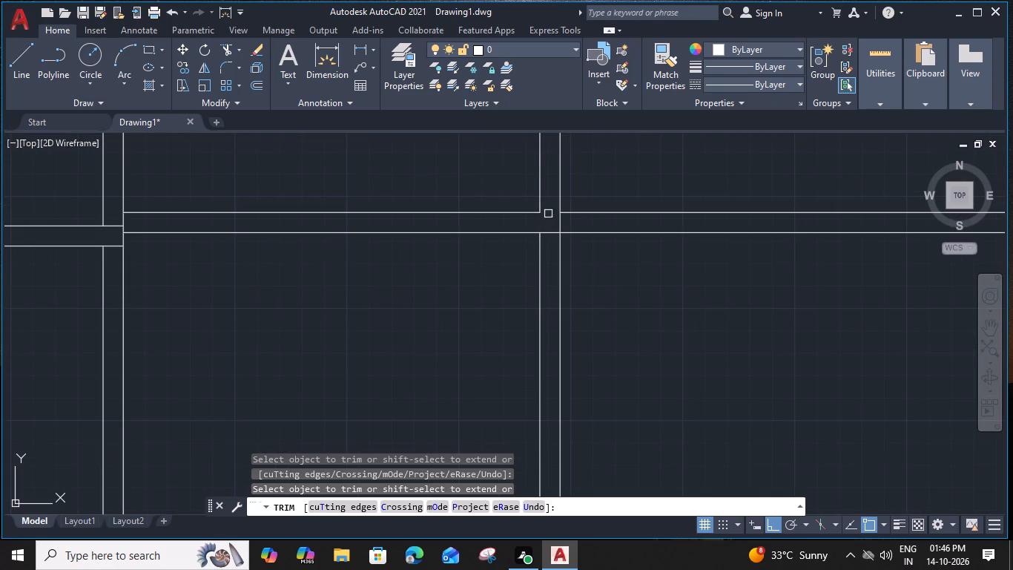
{"action": "left_click", "coordinate": [559, 222]}
{"action": "left_click", "coordinate": [550, 232]}
Trim the upper horizontal stub and the vertical segment closing the wall junction between the left and middle rooms.
{"action": "scroll", "coordinate": [550, 232], "scroll_direction": "down", "scroll_amount": 1}
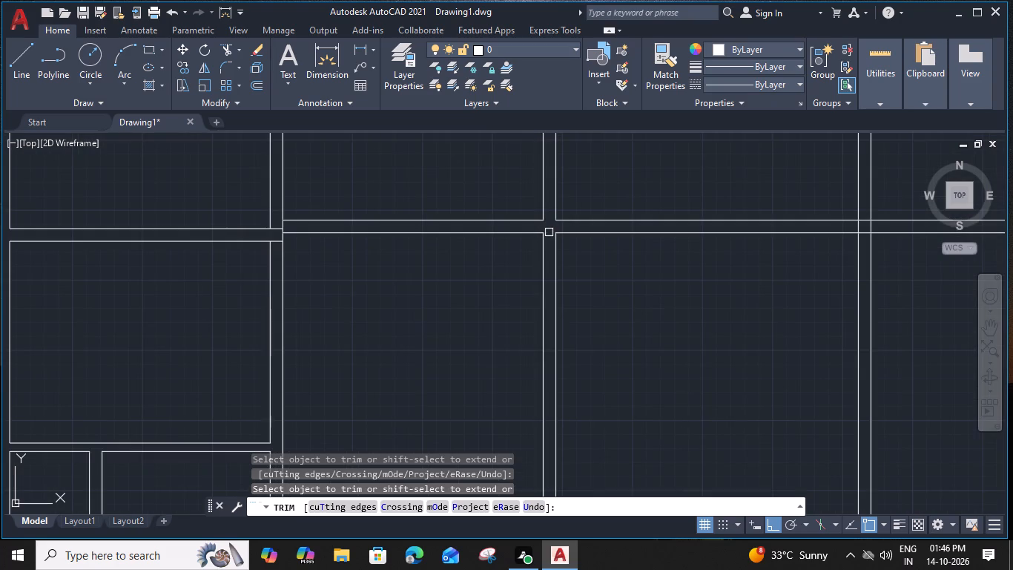
{"action": "scroll", "coordinate": [271, 229], "scroll_direction": "up", "scroll_amount": 2}
{"action": "left_click", "coordinate": [283, 226]}
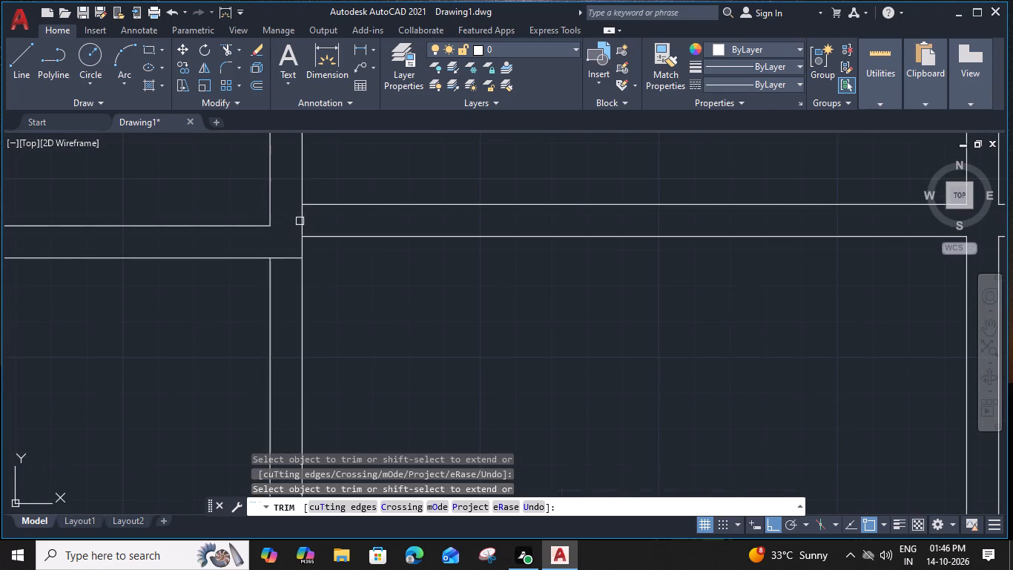
{"action": "left_click", "coordinate": [301, 220]}
{"action": "scroll", "coordinate": [300, 220], "scroll_direction": "down", "scroll_amount": 2}
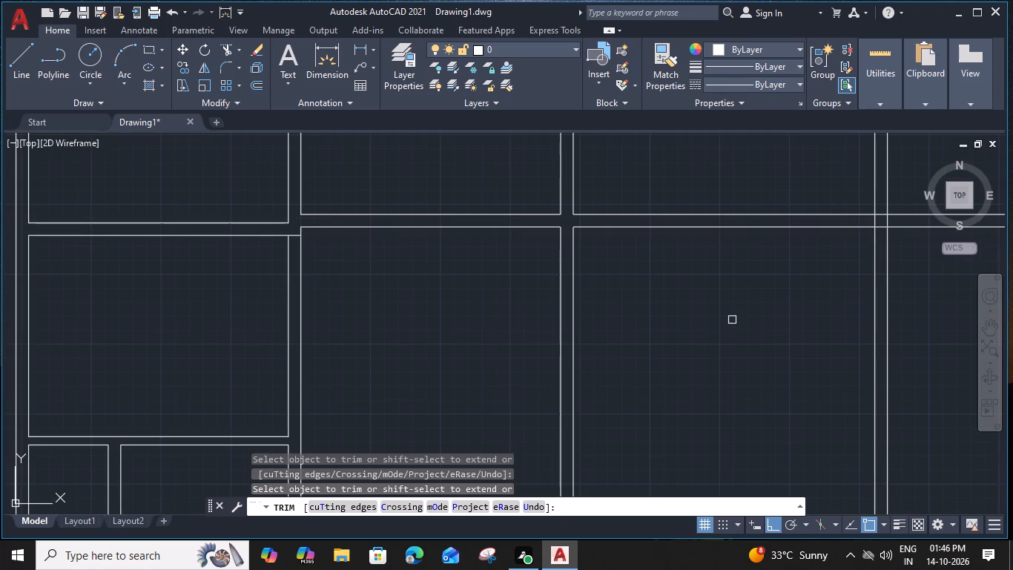
{"action": "key", "text": "Escape"}
Trim the three inner crossing segments where the horizontal wall meets the right outer wall, keeping its outer line continuous.
{"action": "middle_click_drag", "start_coordinate": [727, 296], "coordinate": [484, 266]}
{"action": "scroll", "coordinate": [484, 266], "scroll_direction": "down", "scroll_amount": 2}
{"action": "middle_click_drag", "start_coordinate": [486, 267], "coordinate": [485, 266]}
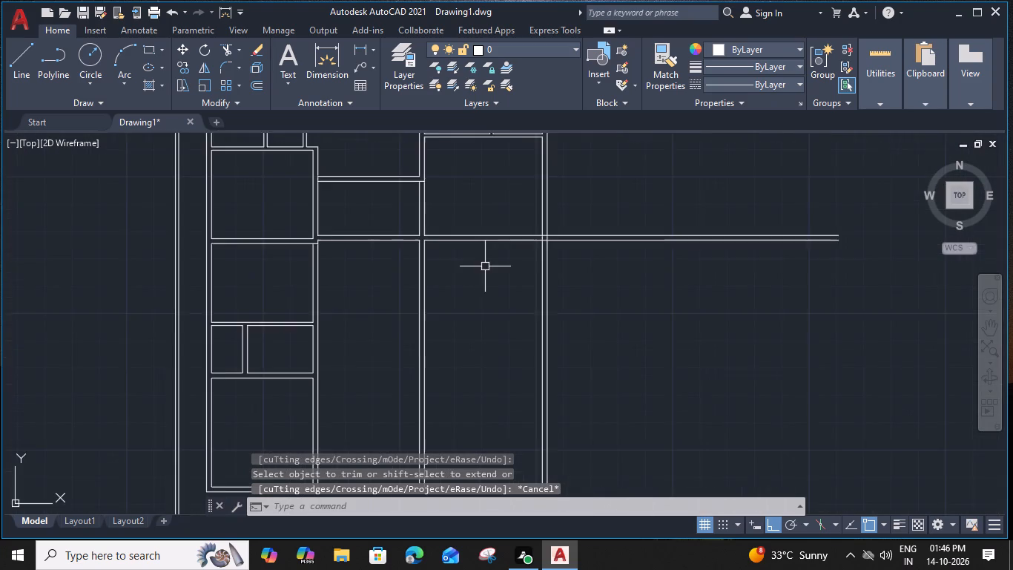
{"action": "middle_click_drag", "start_coordinate": [485, 266], "coordinate": [506, 284]}
{"action": "key", "text": "t"}
{"action": "key", "text": "r"}
{"action": "key", "text": "space"}
{"action": "scroll", "coordinate": [560, 228], "scroll_direction": "up", "scroll_amount": 2}
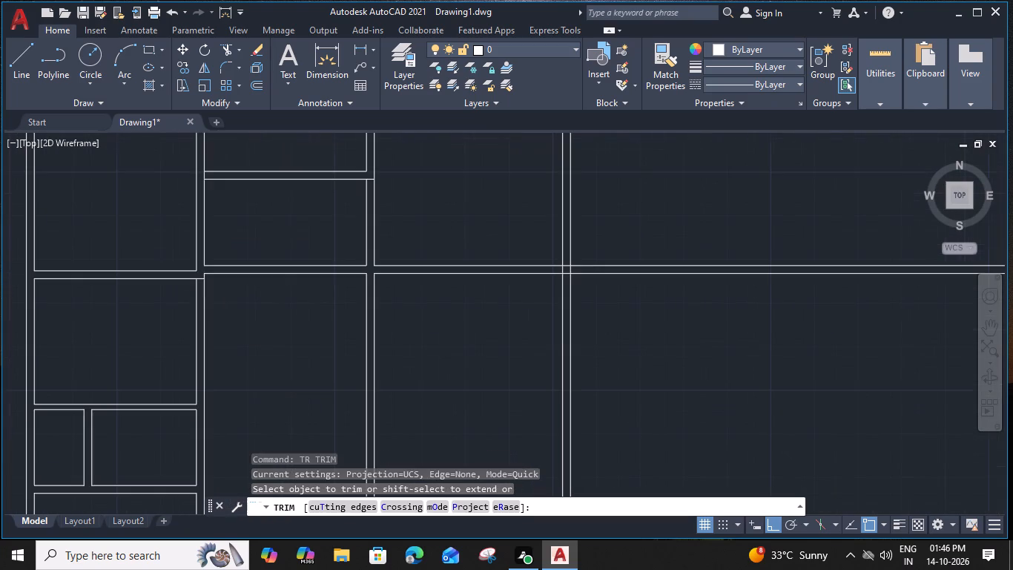
{"action": "scroll", "coordinate": [560, 228], "scroll_direction": "up", "scroll_amount": 1}
{"action": "left_click", "coordinate": [578, 322]}
{"action": "left_click", "coordinate": [567, 330]}
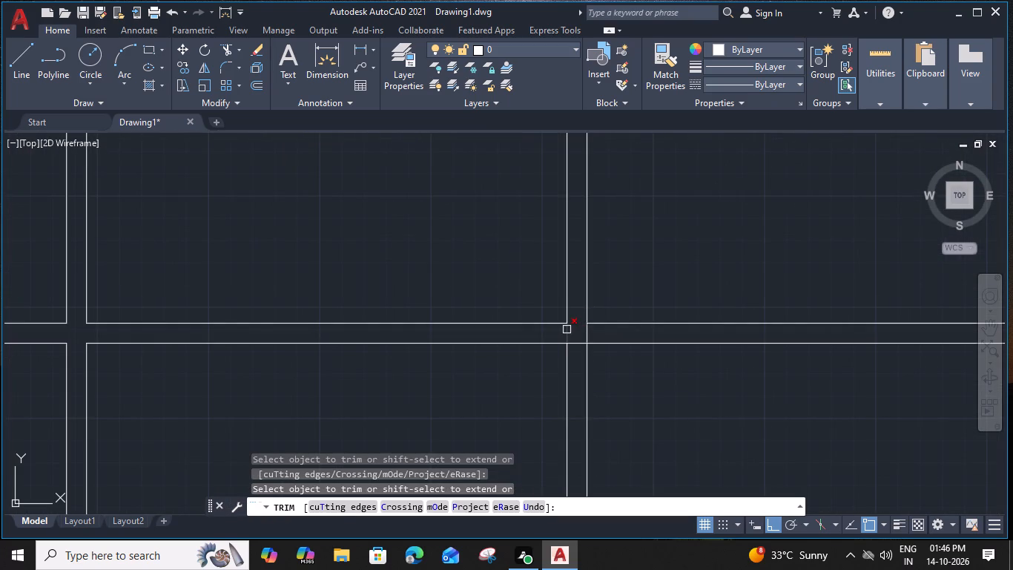
{"action": "left_click", "coordinate": [576, 343]}
Trim both horizontal wall lines that overrun beyond the right outer wall.
{"action": "scroll", "coordinate": [576, 341], "scroll_direction": "down", "scroll_amount": 2}
{"action": "left_click", "coordinate": [695, 275]}
{"action": "left_click", "coordinate": [637, 418]}
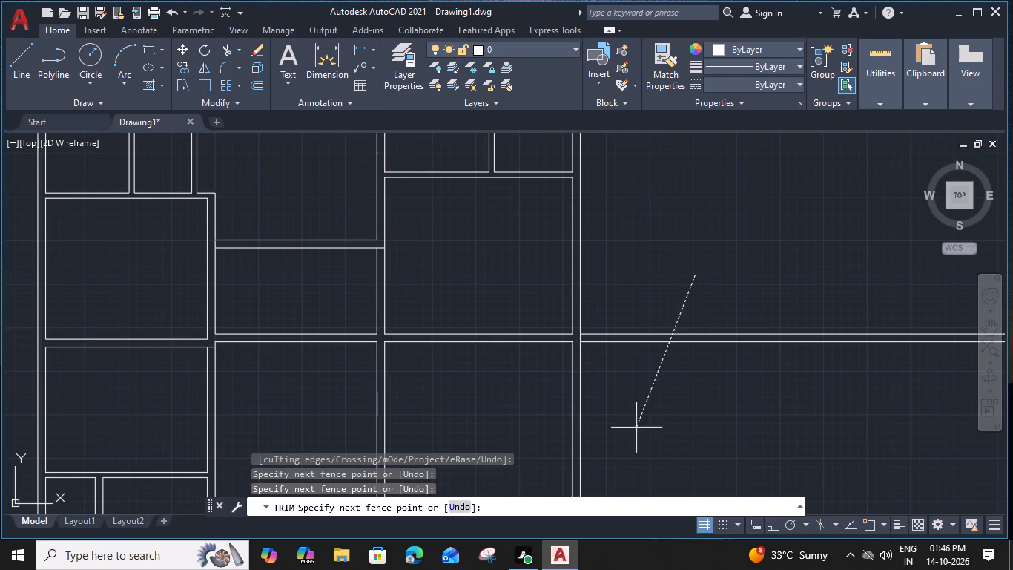
{"action": "key", "text": "Escape"}
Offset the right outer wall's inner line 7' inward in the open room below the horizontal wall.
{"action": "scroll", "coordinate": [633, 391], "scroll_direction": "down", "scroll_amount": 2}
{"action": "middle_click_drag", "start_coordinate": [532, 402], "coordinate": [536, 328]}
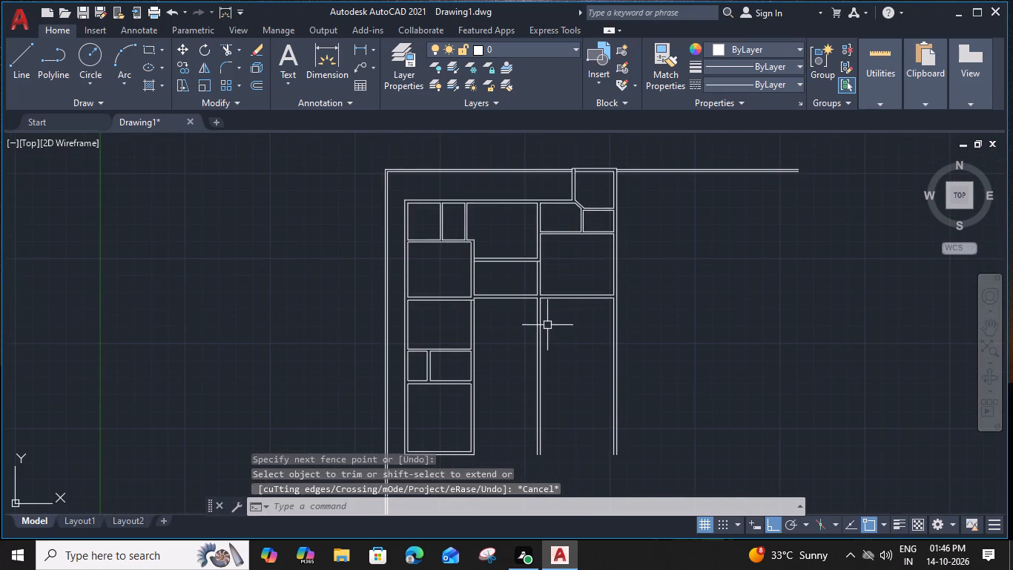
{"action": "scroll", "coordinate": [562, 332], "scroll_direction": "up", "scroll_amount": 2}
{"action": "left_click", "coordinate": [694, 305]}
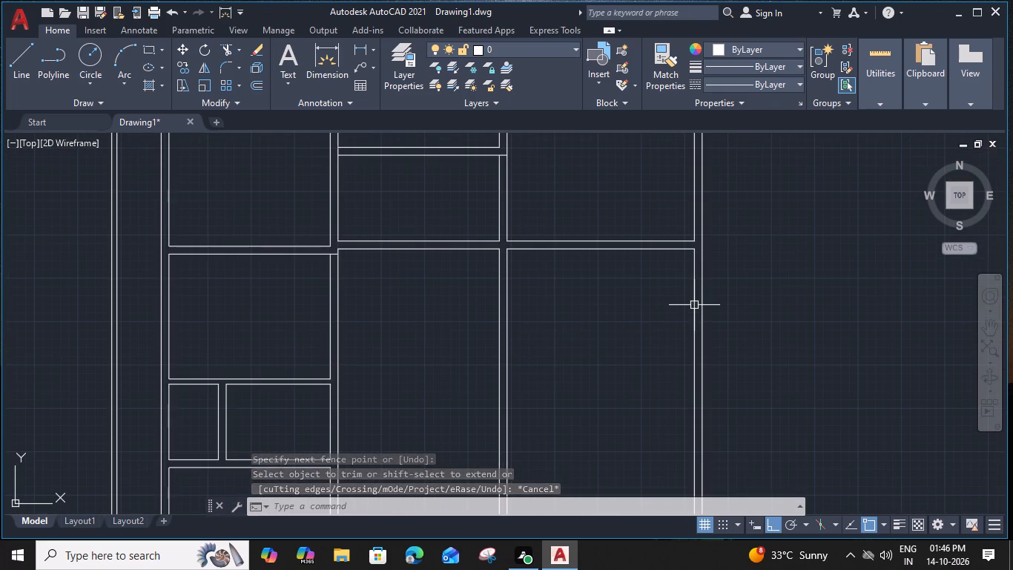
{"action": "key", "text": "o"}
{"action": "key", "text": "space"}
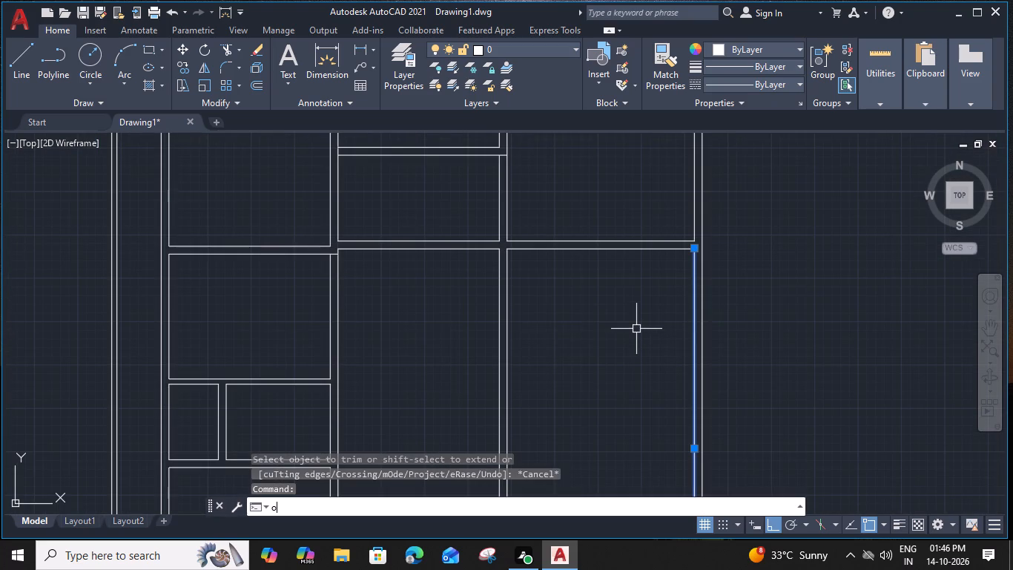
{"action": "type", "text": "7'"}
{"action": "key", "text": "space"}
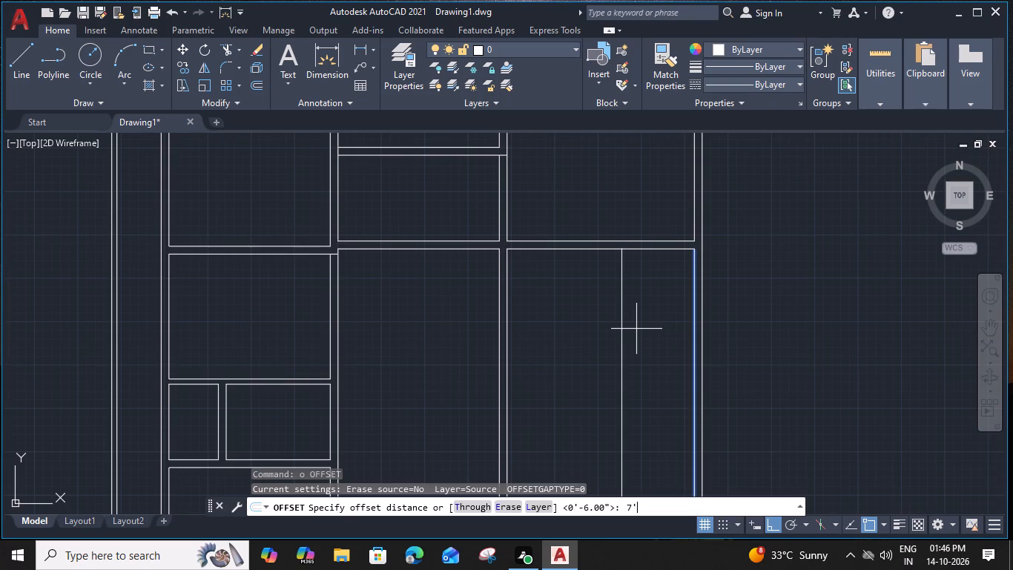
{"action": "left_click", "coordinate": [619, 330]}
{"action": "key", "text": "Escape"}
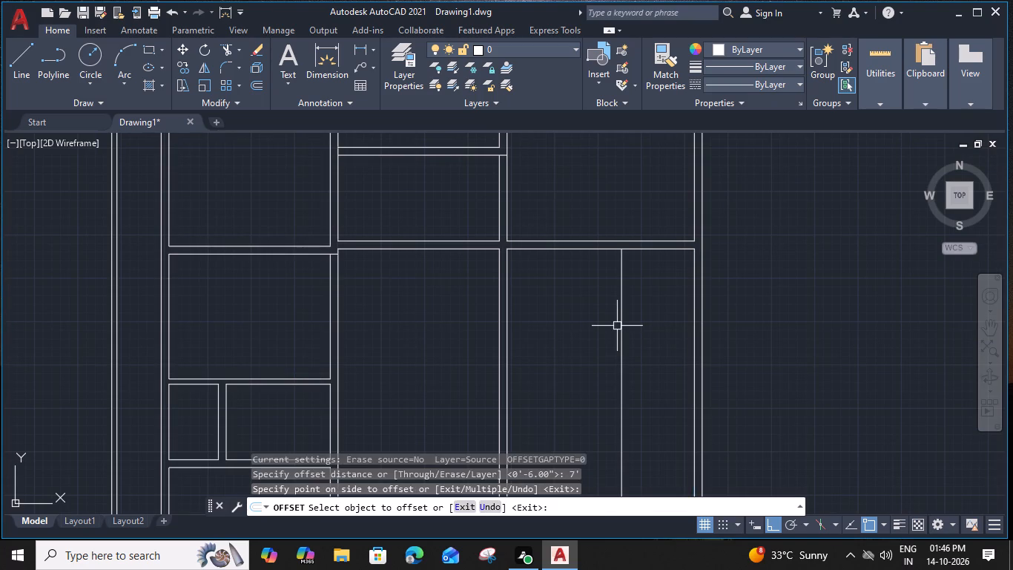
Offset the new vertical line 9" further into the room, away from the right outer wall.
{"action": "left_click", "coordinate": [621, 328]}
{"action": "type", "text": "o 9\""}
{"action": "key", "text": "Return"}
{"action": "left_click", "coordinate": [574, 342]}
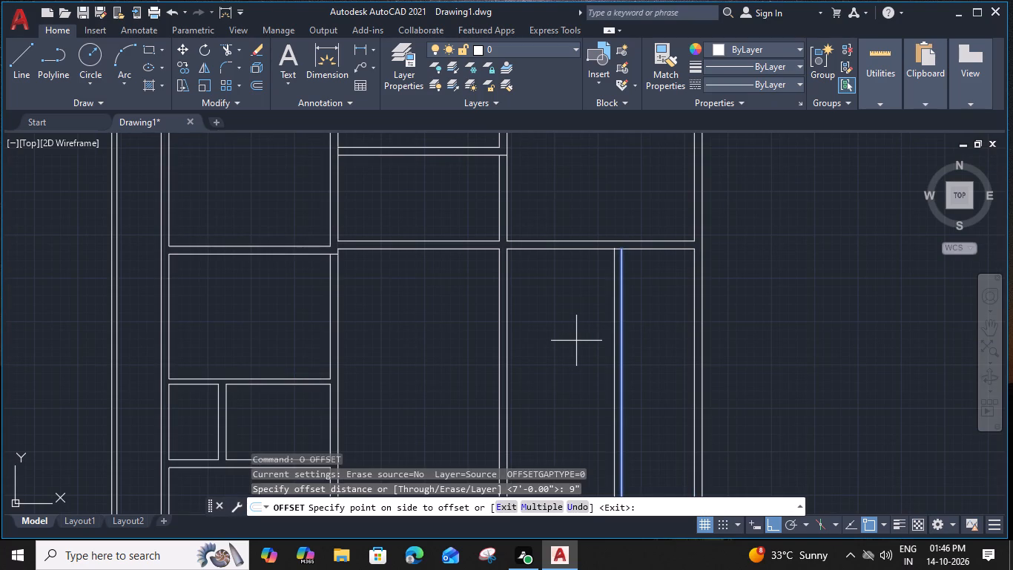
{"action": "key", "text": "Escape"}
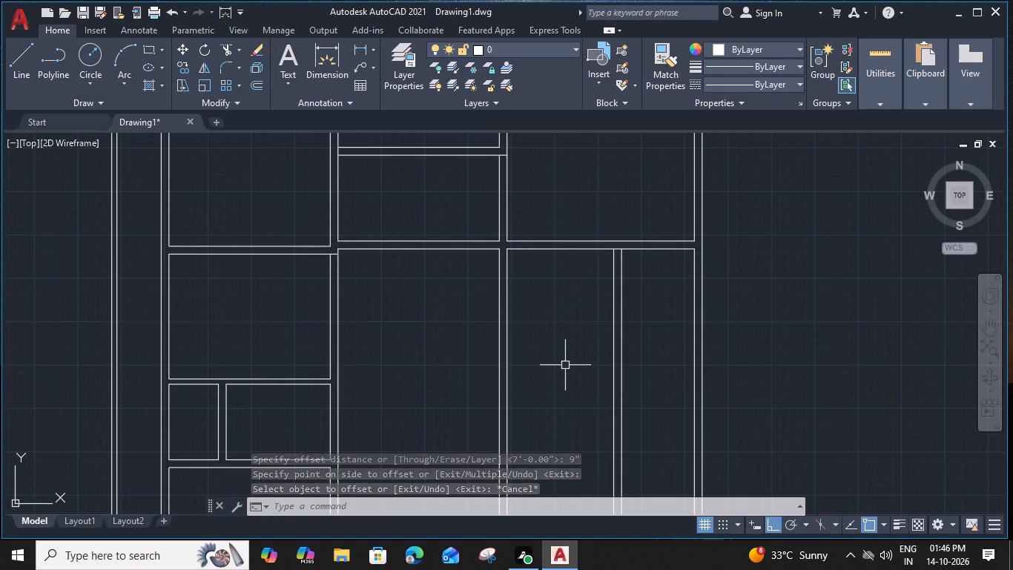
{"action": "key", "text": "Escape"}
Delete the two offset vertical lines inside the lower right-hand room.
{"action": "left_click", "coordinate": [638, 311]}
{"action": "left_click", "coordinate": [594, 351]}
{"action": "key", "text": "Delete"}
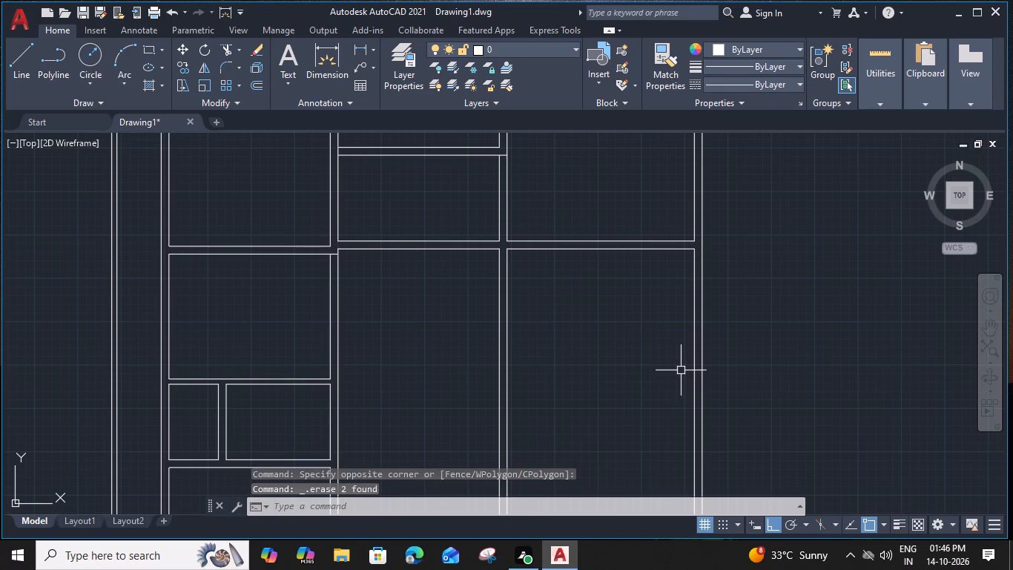
Offset the right outer wall's outer line 6" inward.
{"action": "left_click", "coordinate": [703, 366]}
{"action": "key", "text": "o"}
{"action": "key", "text": "space"}
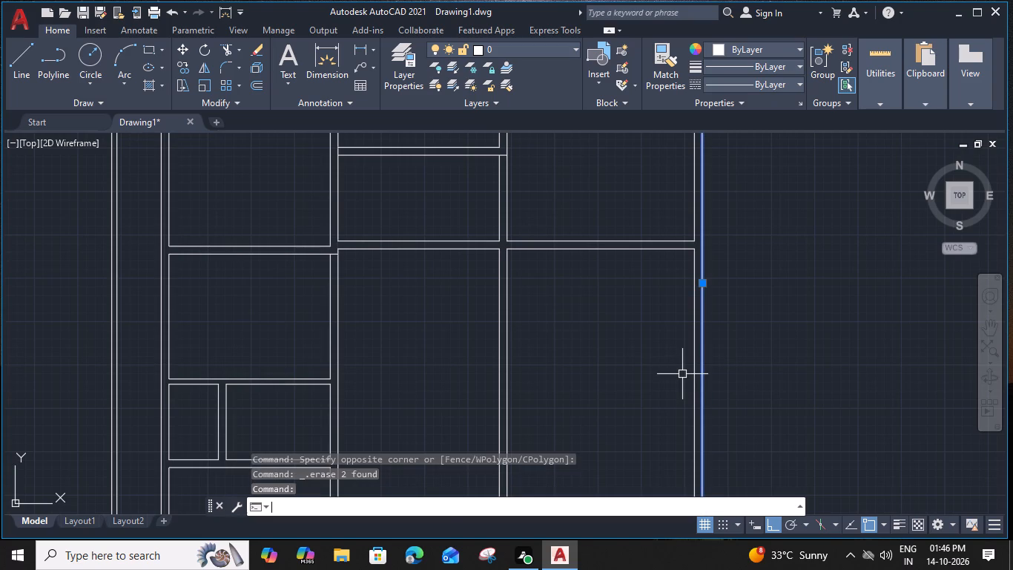
{"action": "key", "text": "6"}
{"action": "key", "text": "shift+quotedbl"}
{"action": "key", "text": "Return"}
{"action": "left_click", "coordinate": [661, 377]}
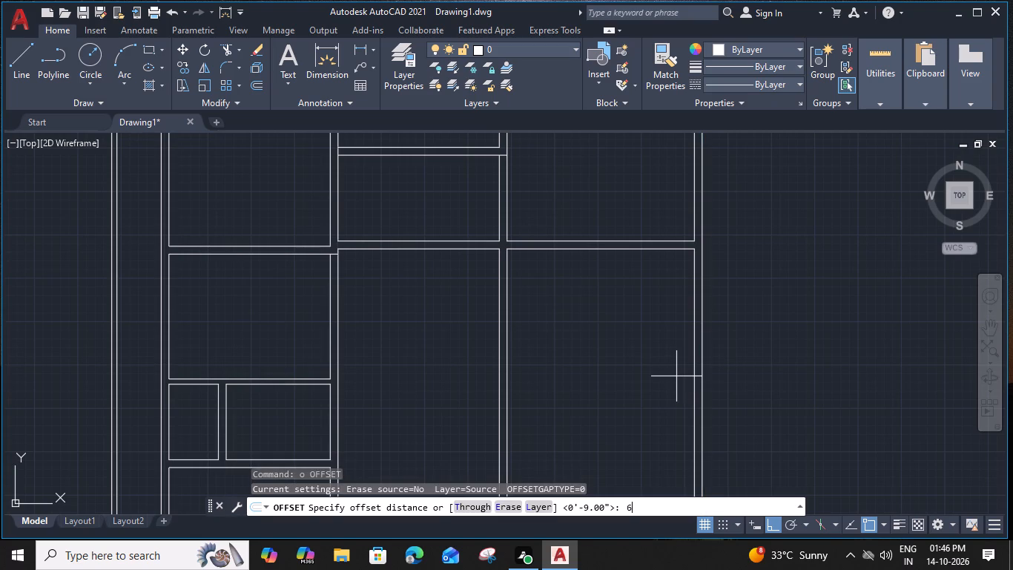
{"action": "key", "text": "Escape"}
Join the lower room's top line to the 6" offset line, removing the offset's upper part and the old inner line below.
{"action": "scroll", "coordinate": [683, 249], "scroll_direction": "up", "scroll_amount": 2}
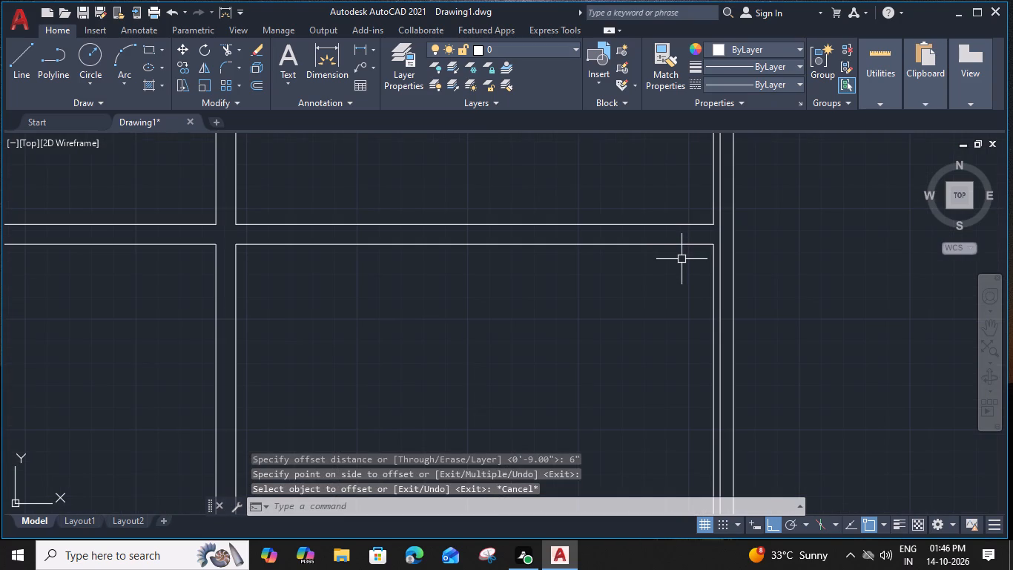
{"action": "key", "text": "e"}
{"action": "type", "text": "x"}
{"action": "key", "text": "space"}
{"action": "left_click", "coordinate": [703, 246]}
{"action": "left_click", "coordinate": [721, 232], "text": "shift"}
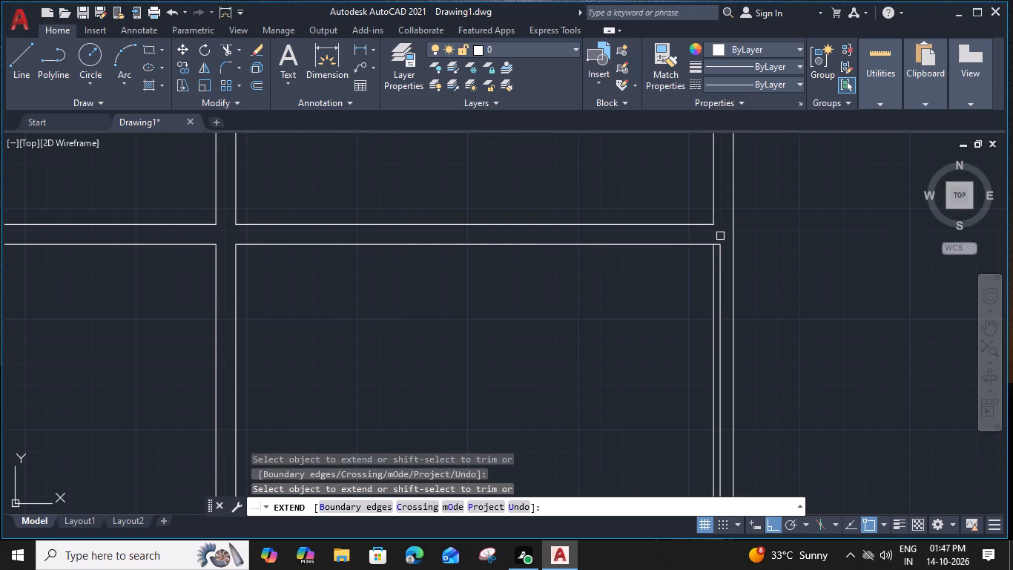
{"action": "left_click", "coordinate": [712, 261], "text": "shift"}
{"action": "key", "text": "Escape"}
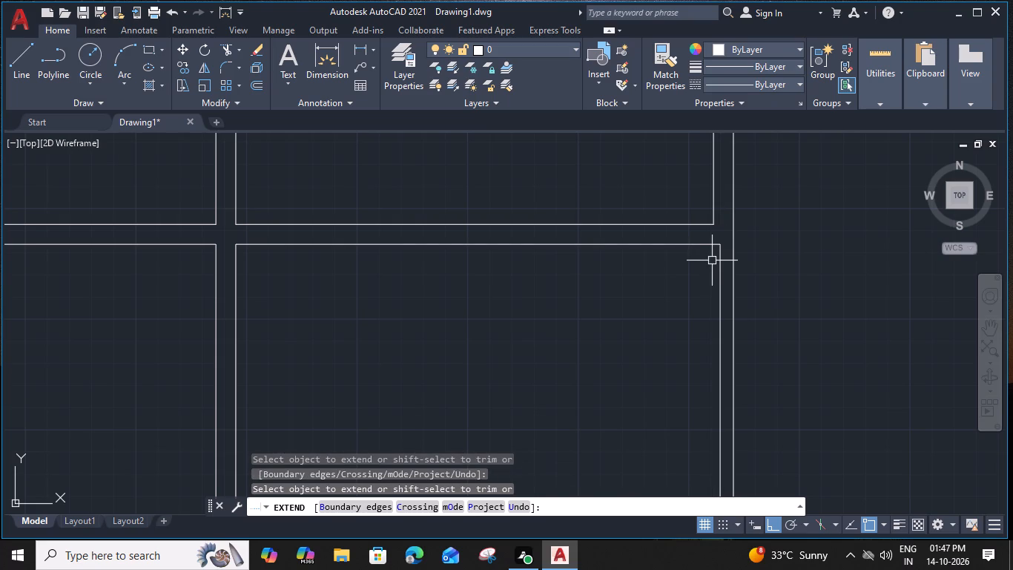
Offset the lower room's new right-hand inner wall line 7' into the room.
{"action": "left_click", "coordinate": [716, 332]}
{"action": "left_click", "coordinate": [722, 364]}
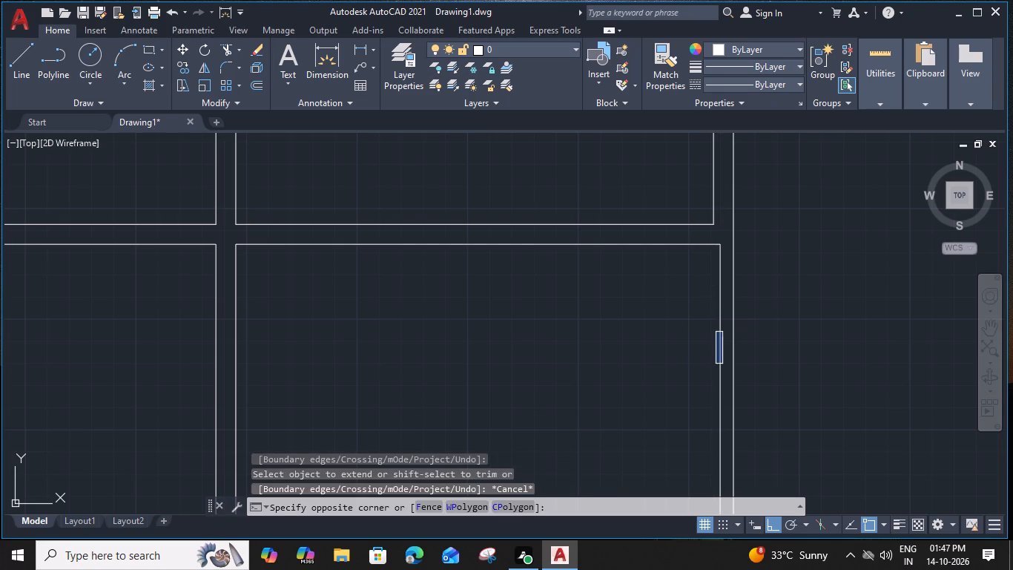
{"action": "left_click", "coordinate": [723, 353]}
{"action": "type", "text": "o 7"}
{"action": "type", "text": "'"}
{"action": "key", "text": "space"}
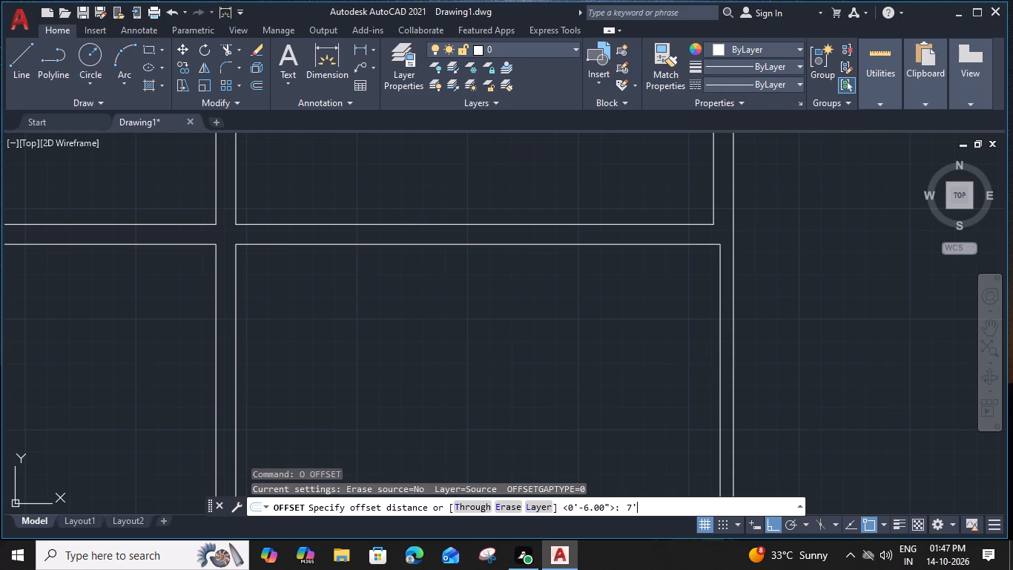
{"action": "left_click", "coordinate": [584, 361]}
{"action": "key", "text": "Escape"}
Offset the new vertical line 9" further into the room to form a vertical wall.
{"action": "left_click", "coordinate": [535, 340]}
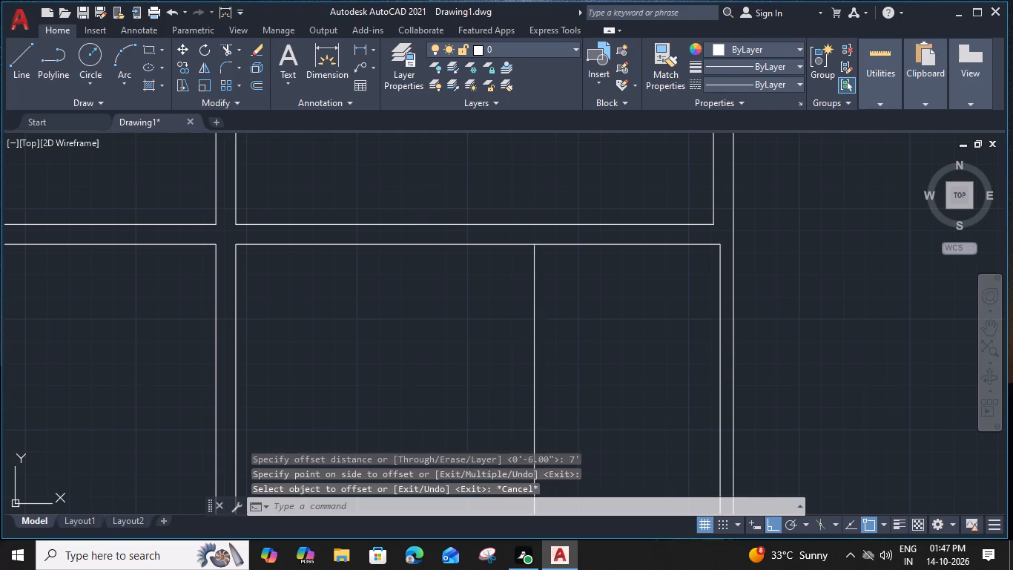
{"action": "type", "text": "o"}
{"action": "key", "text": "space"}
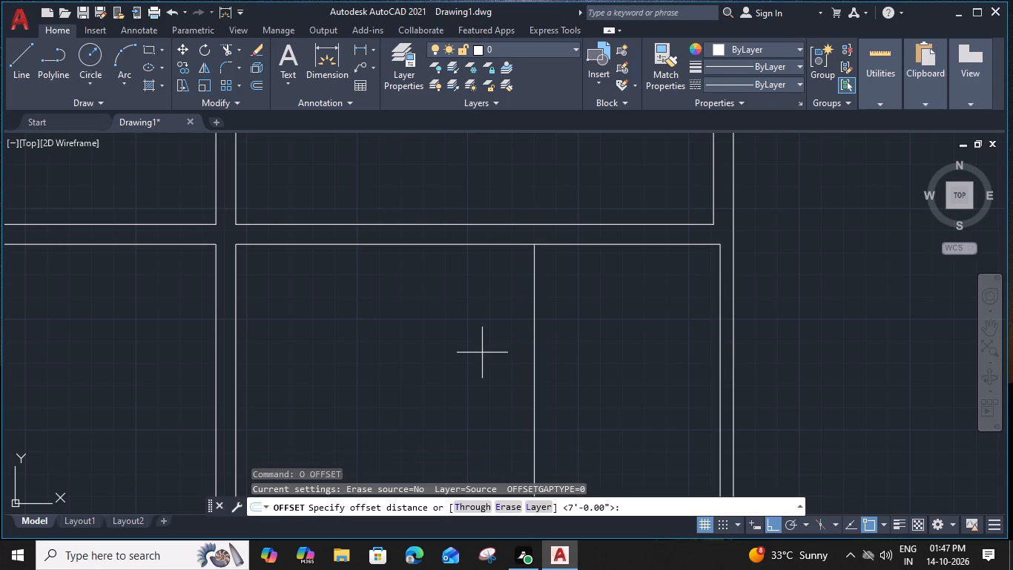
{"action": "type", "text": "9\""}
{"action": "key", "text": "Return"}
{"action": "left_click", "coordinate": [446, 355]}
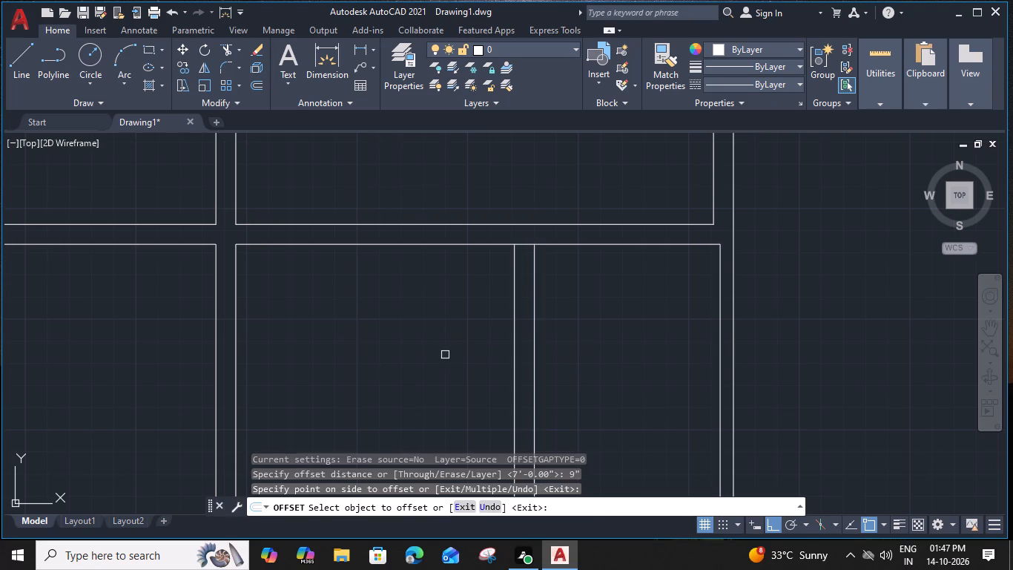
{"action": "key", "text": "Escape"}
Offset the top line of the lower right-hand room 17'6" downward.
{"action": "scroll", "coordinate": [443, 355], "scroll_direction": "down", "scroll_amount": 2}
{"action": "middle_click_drag", "start_coordinate": [447, 353], "coordinate": [505, 191]}
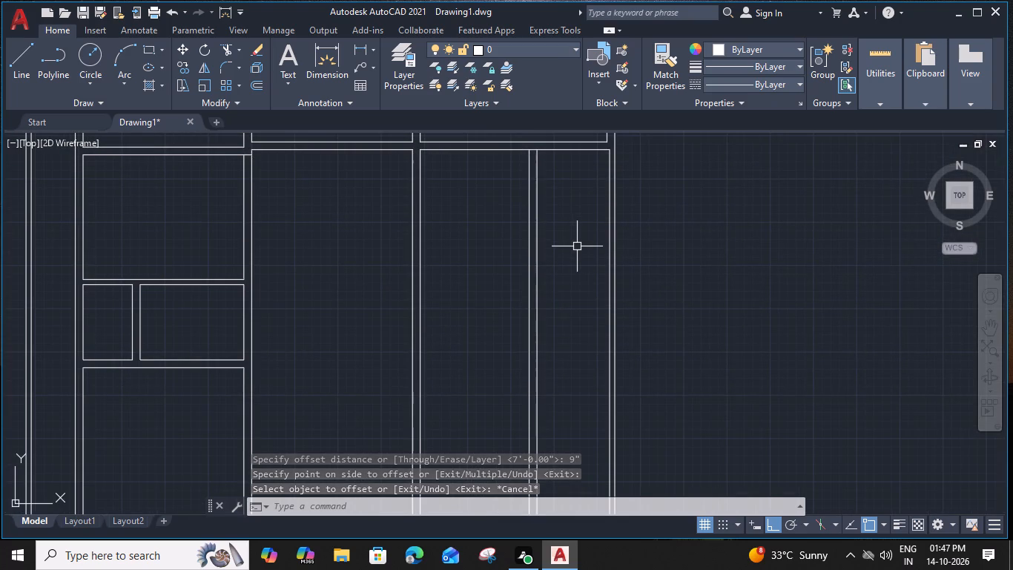
{"action": "left_click", "coordinate": [504, 151]}
{"action": "type", "text": "o"}
{"action": "key", "text": "space"}
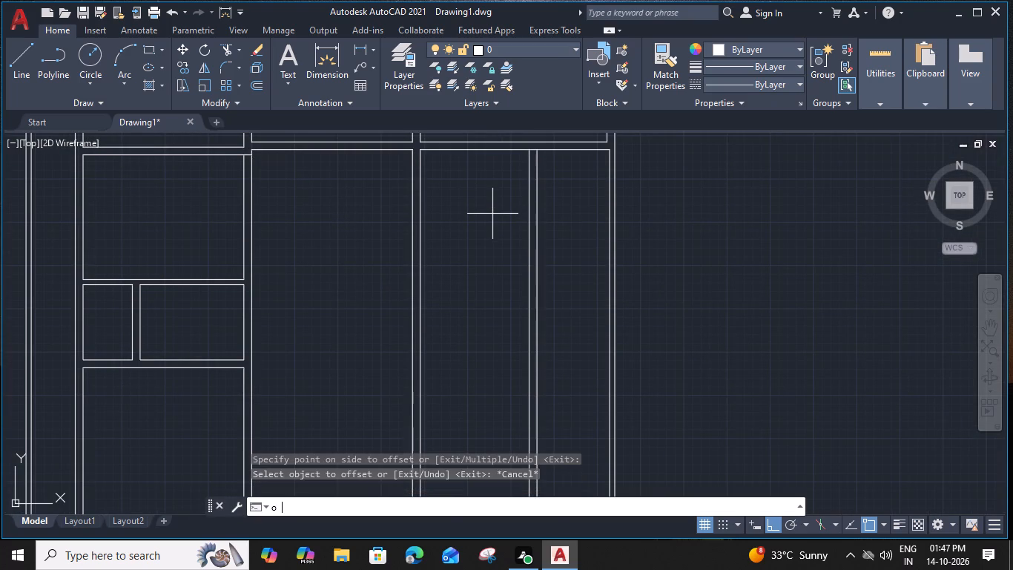
{"action": "type", "text": "17'6\""}
{"action": "key", "text": "Return"}
{"action": "left_click", "coordinate": [506, 271]}
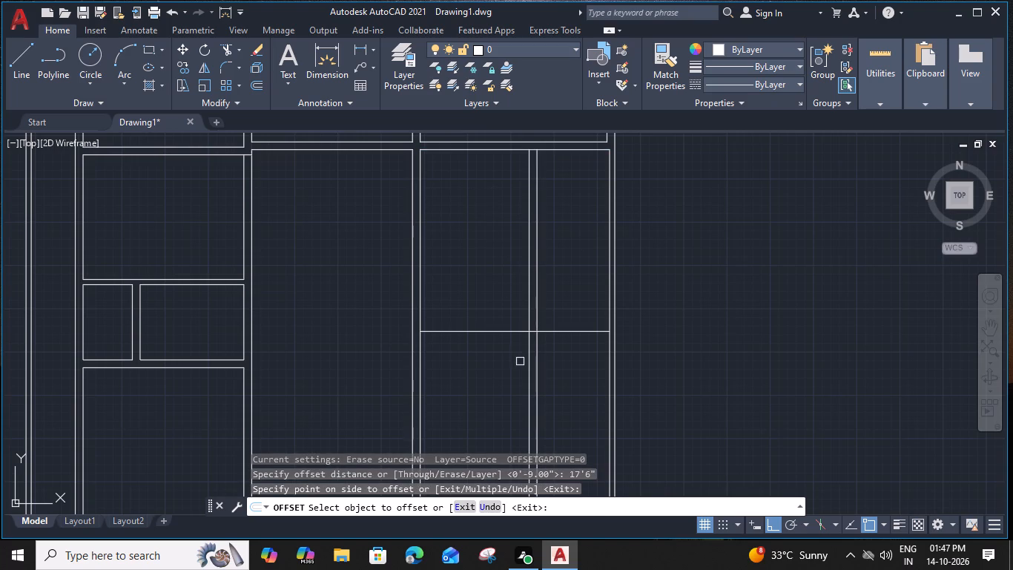
{"action": "middle_click_drag", "start_coordinate": [527, 358], "coordinate": [539, 305]}
{"action": "key", "text": "Escape"}
Offset the new horizontal line 9" downward to form the room's lower wall.
{"action": "left_click", "coordinate": [529, 278]}
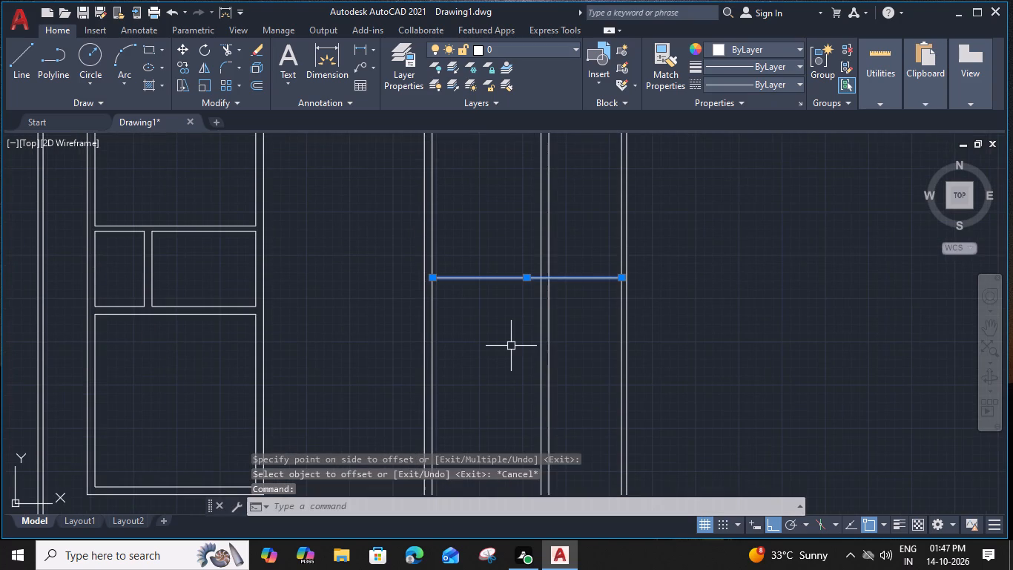
{"action": "key", "text": "o"}
{"action": "key", "text": "space"}
{"action": "type", "text": "9\""}
{"action": "key", "text": "Return"}
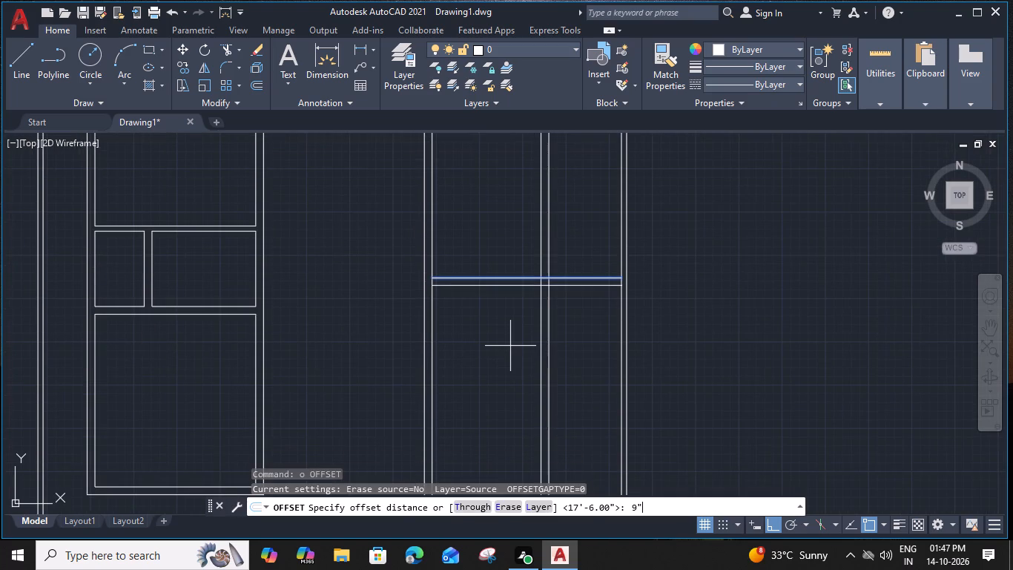
{"action": "left_click", "coordinate": [509, 356]}
{"action": "key", "text": "Escape"}
Trim both lines of the new vertical wall where they continue below the new horizontal wall.
{"action": "middle_click_drag", "start_coordinate": [519, 318], "coordinate": [510, 349]}
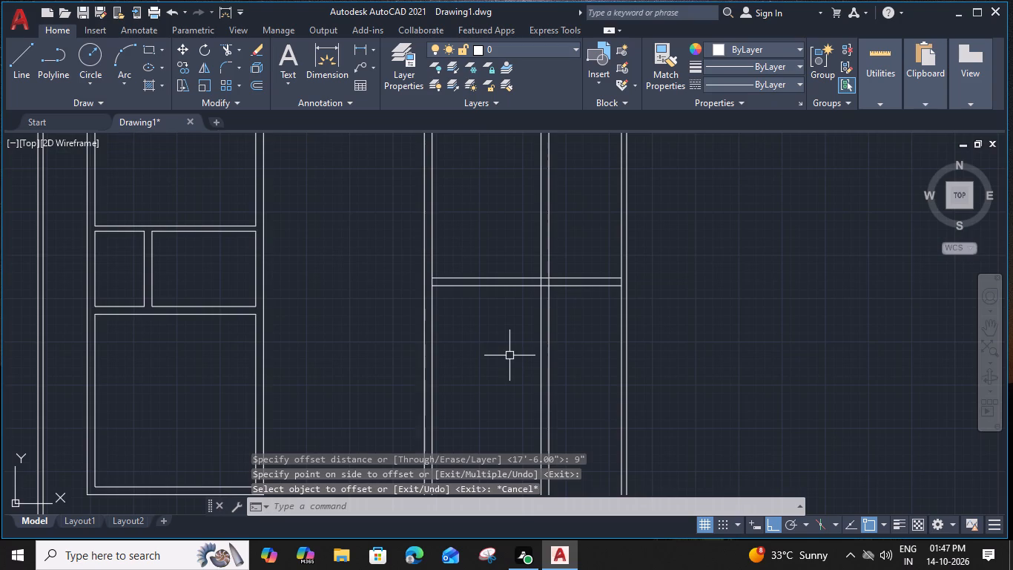
{"action": "middle_click_drag", "start_coordinate": [510, 349], "coordinate": [499, 347]}
{"action": "type", "text": "tr"}
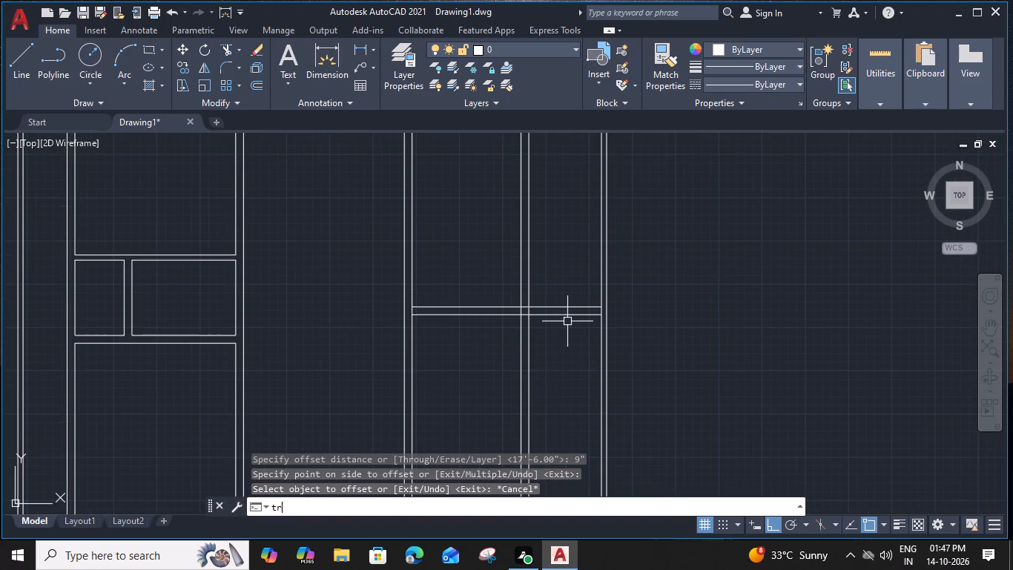
{"action": "key", "text": "space"}
{"action": "left_click", "coordinate": [509, 351]}
{"action": "left_click", "coordinate": [560, 358]}
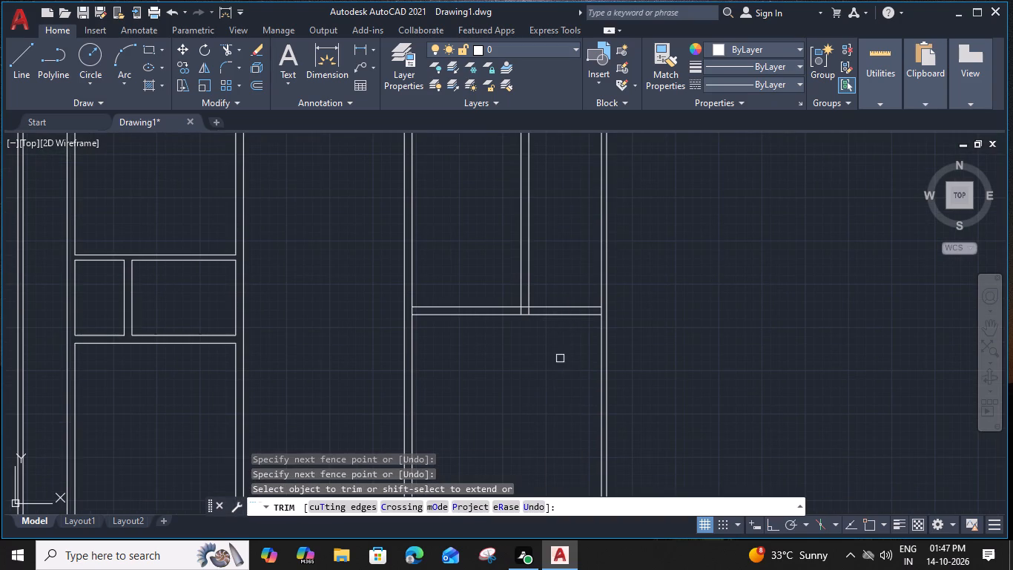
{"action": "scroll", "coordinate": [618, 299], "scroll_direction": "up", "scroll_amount": 2}
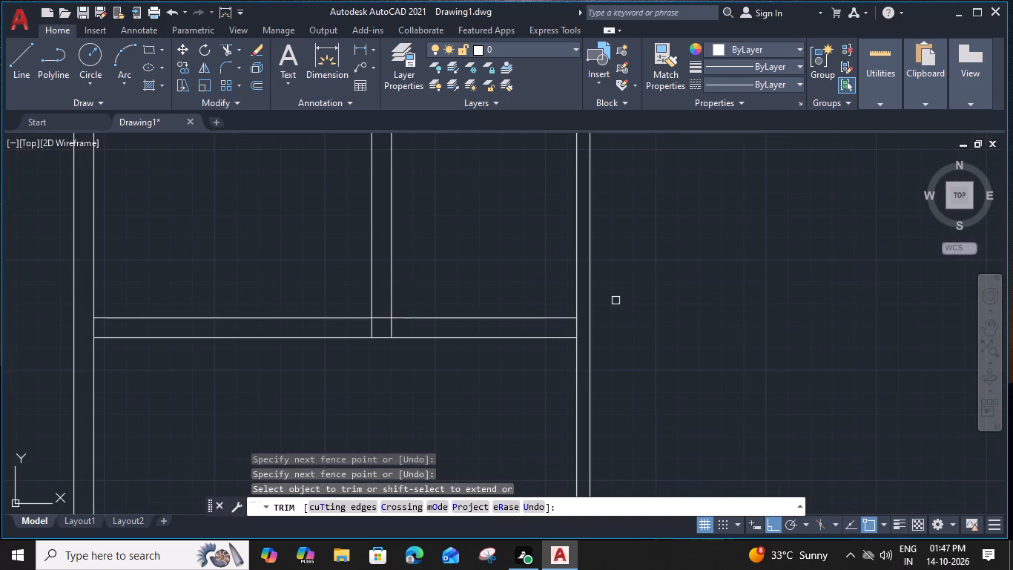
Trim the leftover line segments where the new vertical wall meets the room's lower and upper walls, leaving open T-junctions.
{"action": "scroll", "coordinate": [616, 301], "scroll_direction": "up", "scroll_amount": 1}
{"action": "scroll", "coordinate": [614, 302], "scroll_direction": "down", "scroll_amount": 1}
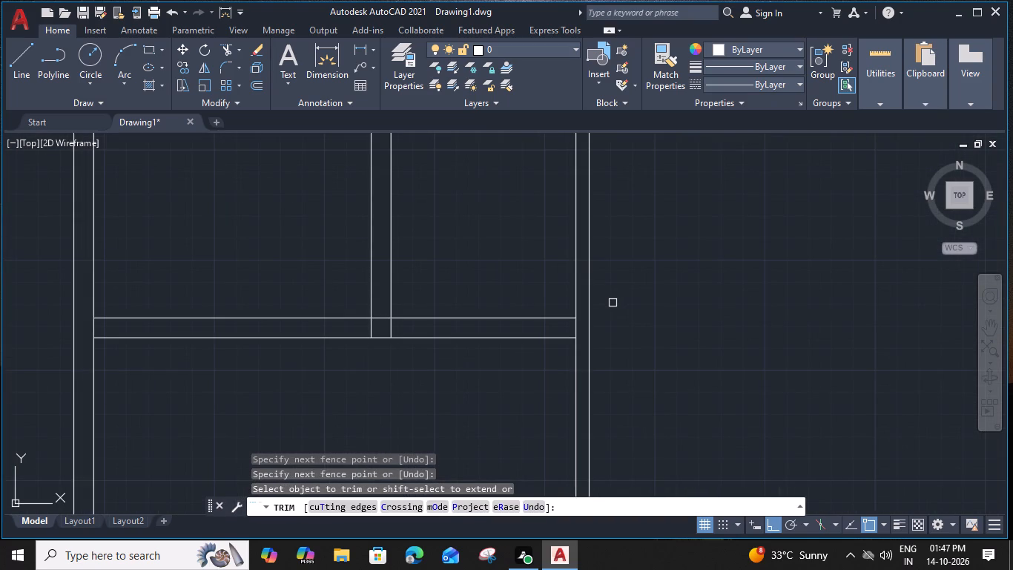
{"action": "left_click", "coordinate": [360, 328]}
{"action": "left_click", "coordinate": [382, 315]}
{"action": "left_click", "coordinate": [388, 324]}
{"action": "scroll", "coordinate": [389, 325], "scroll_direction": "down", "scroll_amount": 2}
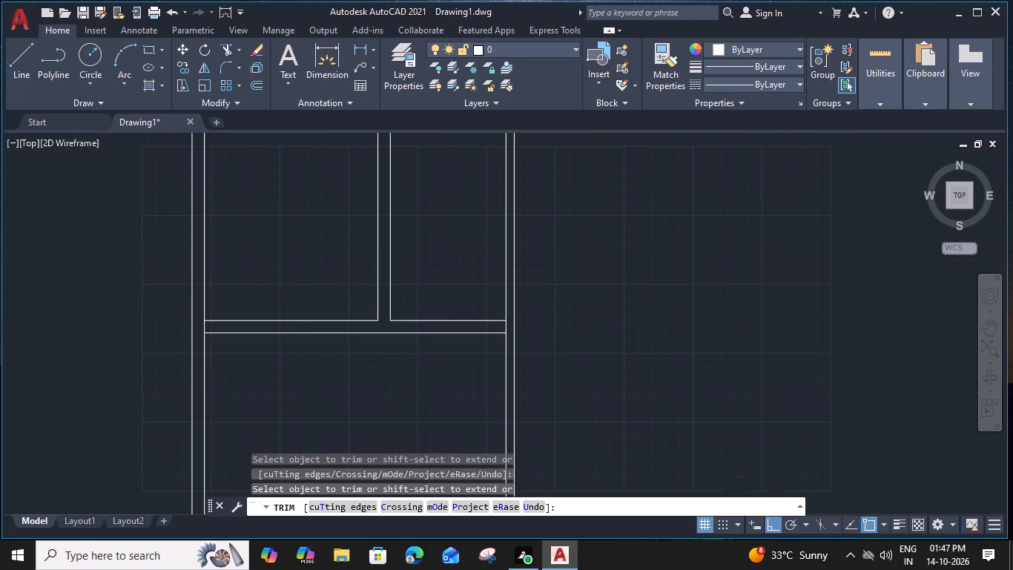
{"action": "middle_click_drag", "start_coordinate": [386, 205], "coordinate": [406, 233]}
{"action": "scroll", "coordinate": [404, 163], "scroll_direction": "up", "scroll_amount": 2}
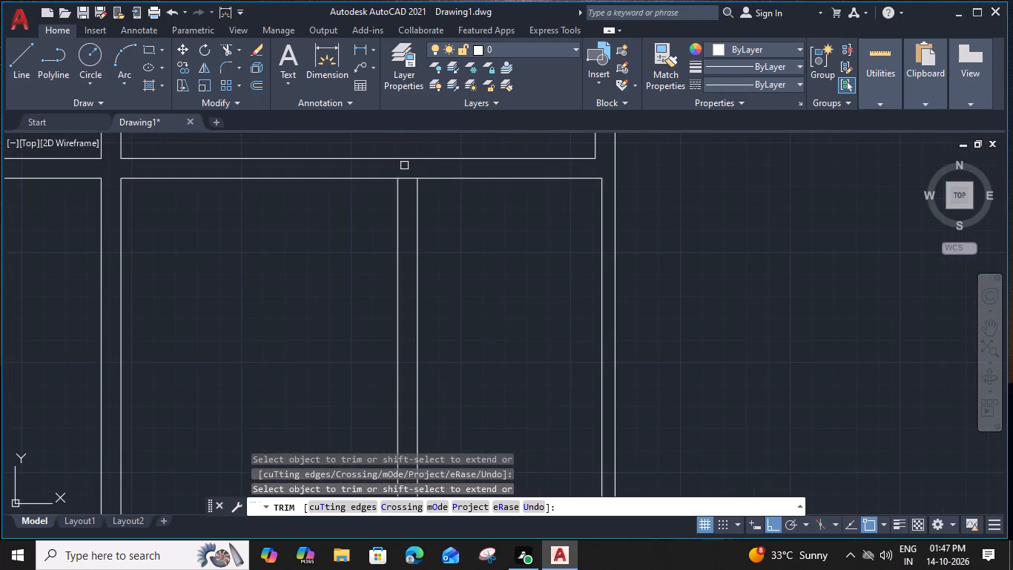
{"action": "left_click", "coordinate": [410, 177]}
{"action": "scroll", "coordinate": [410, 177], "scroll_direction": "down", "scroll_amount": 3}
{"action": "scroll", "coordinate": [370, 277], "scroll_direction": "down", "scroll_amount": 1}
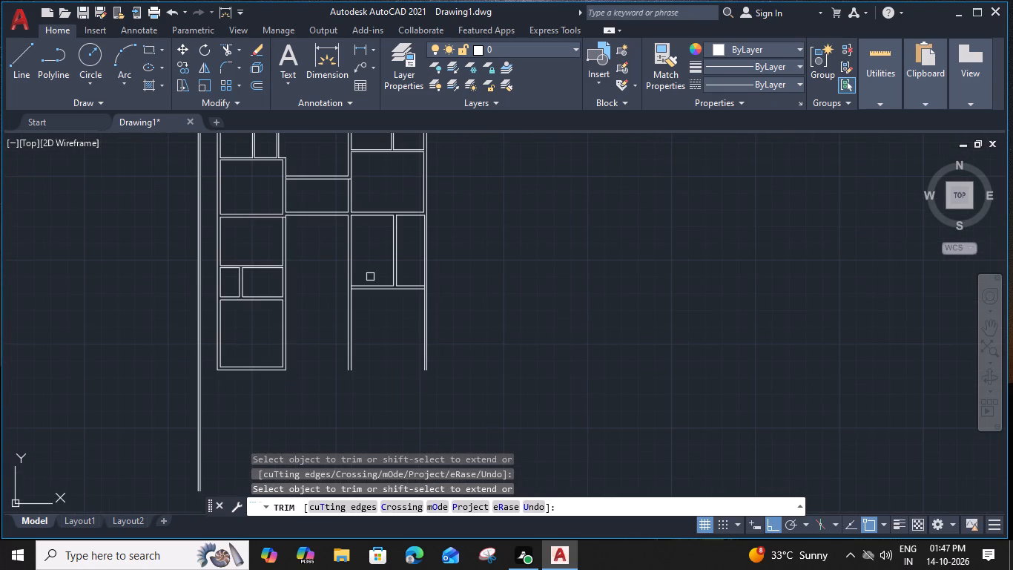
{"action": "middle_click_drag", "start_coordinate": [382, 301], "coordinate": [412, 298]}
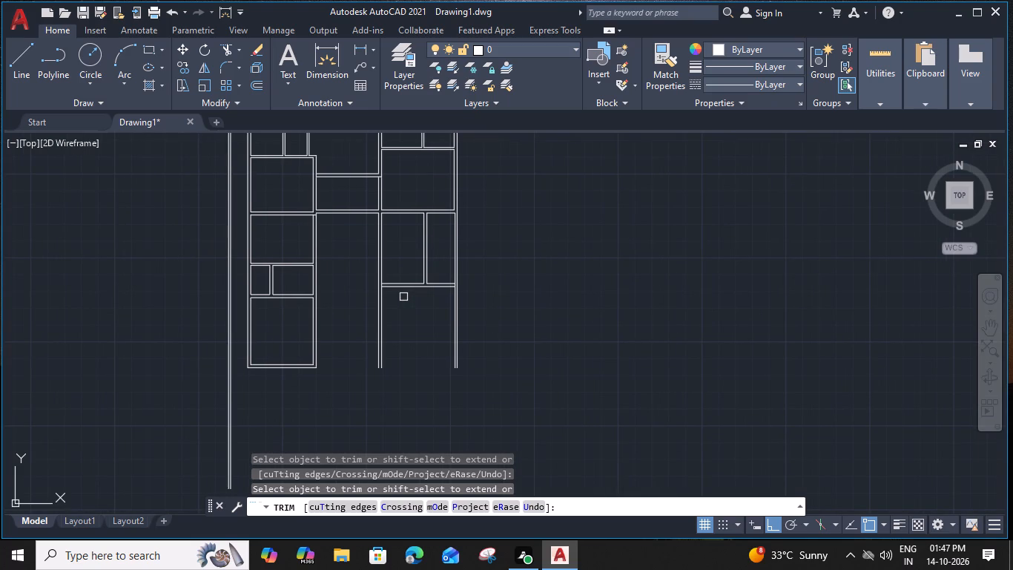
{"action": "middle_click_drag", "start_coordinate": [424, 294], "coordinate": [463, 298]}
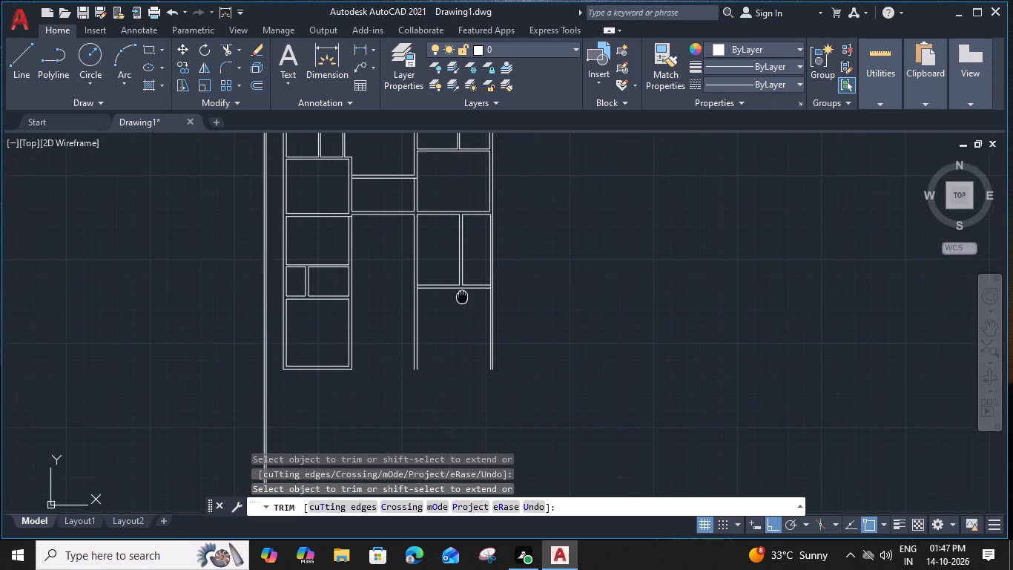
{"action": "key", "text": "Escape"}
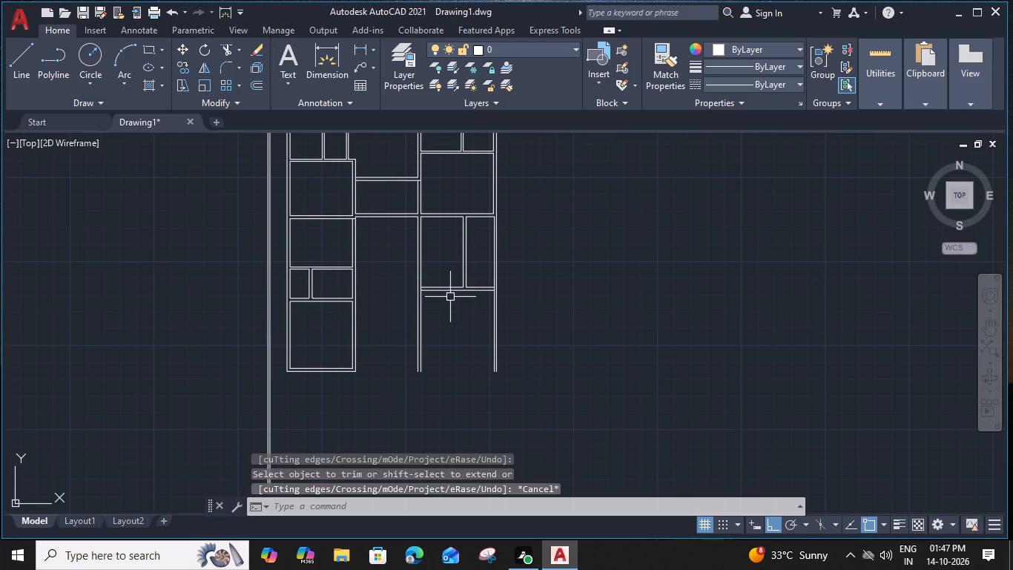
Extend the room's top line and both lines of its lower wall to the outer line of the room's left wall.
{"action": "middle_click_drag", "start_coordinate": [439, 248], "coordinate": [452, 255]}
{"action": "scroll", "coordinate": [454, 263], "scroll_direction": "up", "scroll_amount": 1}
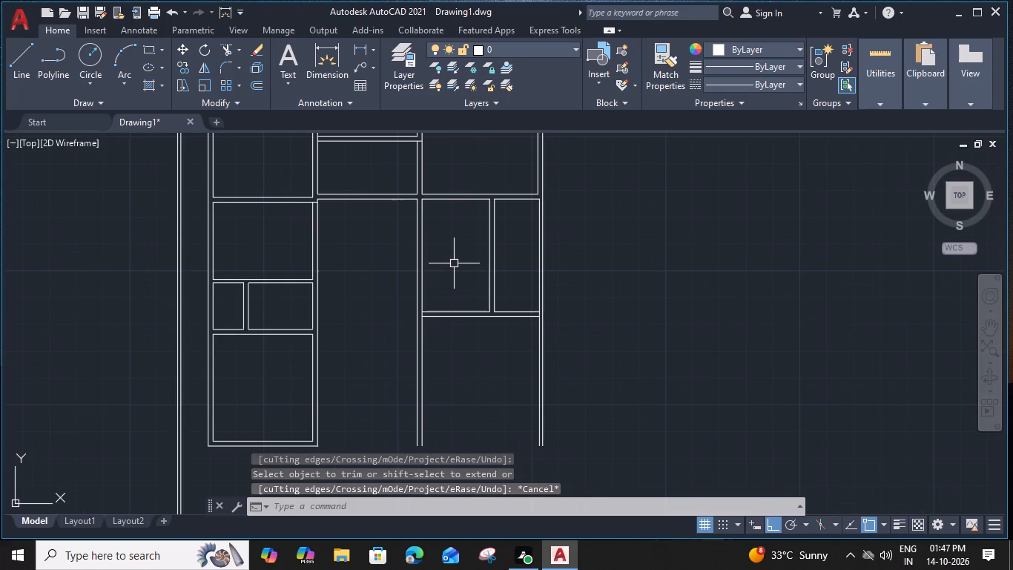
{"action": "middle_click_drag", "start_coordinate": [452, 261], "coordinate": [469, 270]}
{"action": "key", "text": "e"}
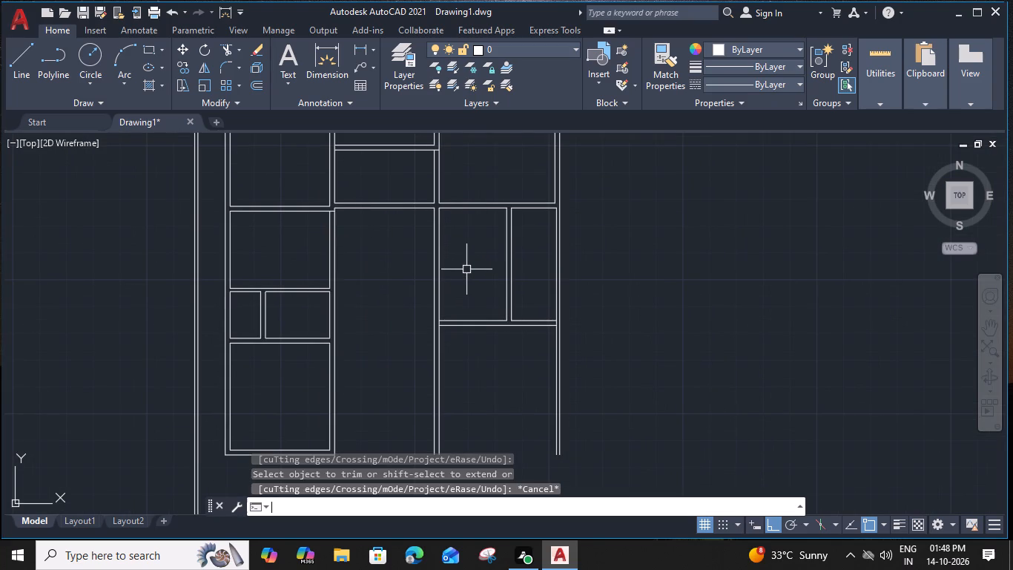
{"action": "key", "text": "x"}
{"action": "key", "text": "space"}
{"action": "left_click", "coordinate": [457, 209]}
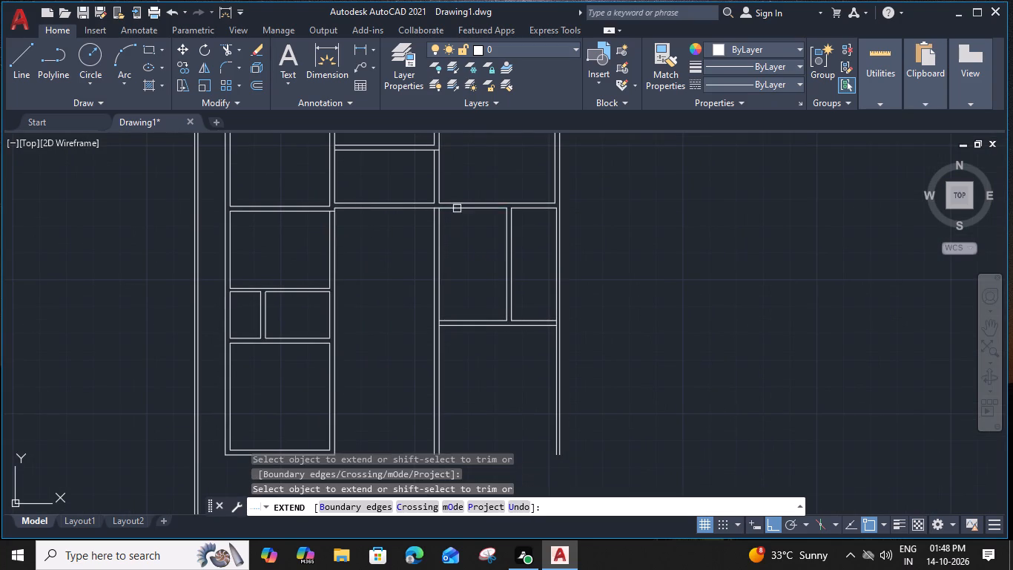
{"action": "left_click", "coordinate": [461, 321]}
{"action": "left_click", "coordinate": [462, 327]}
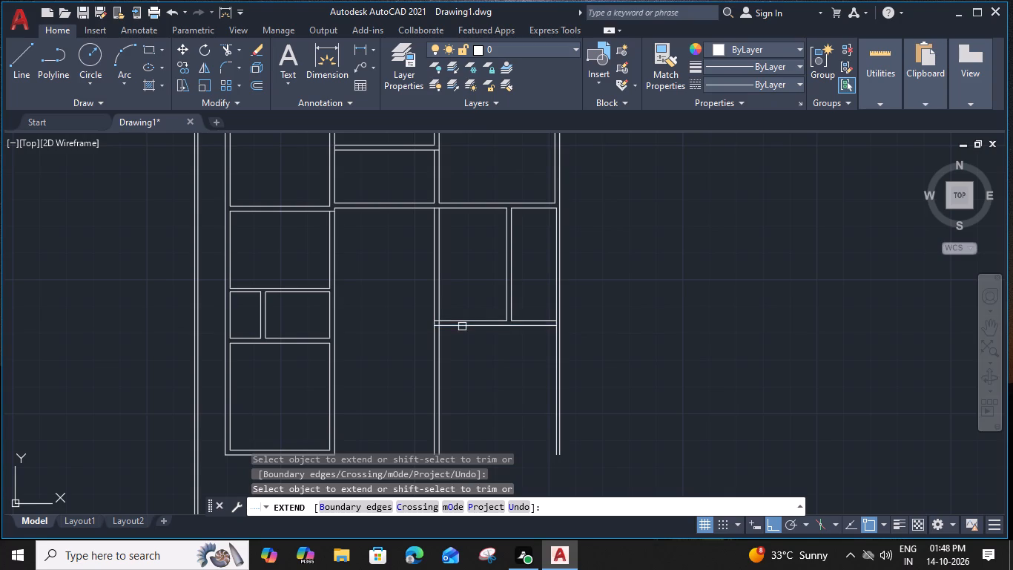
Trim away both lines of the room's left wall between its top line and the lower wall.
{"action": "left_click", "coordinate": [452, 273], "text": "shift"}
{"action": "left_click", "coordinate": [403, 297], "text": "shift"}
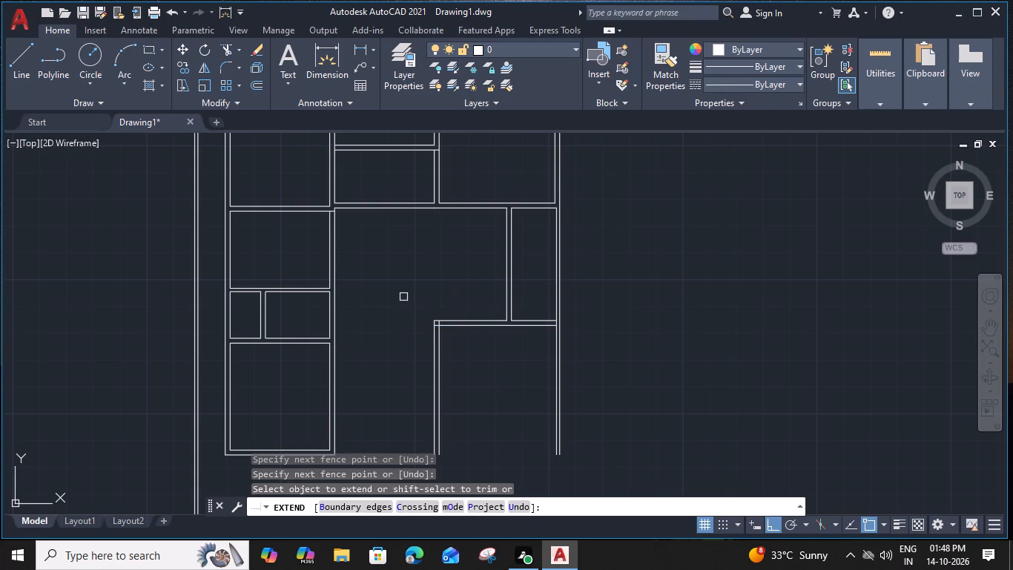
{"action": "key", "text": "Escape"}
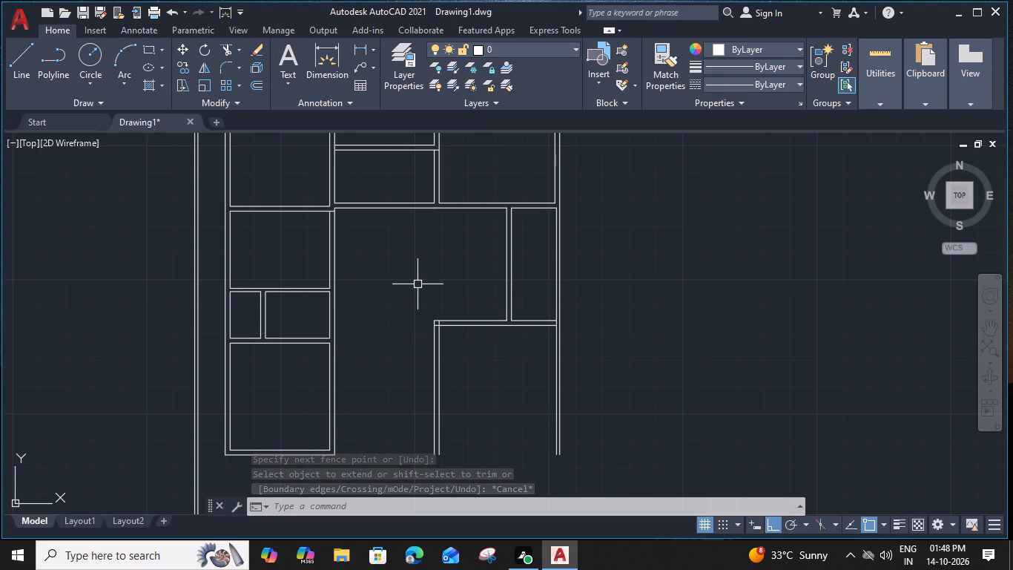
Measure the opened-up middle space between the left-hand rooms and the new vertical wall with Measure Geometry.
{"action": "type", "text": "mea"}
{"action": "key", "text": "space"}
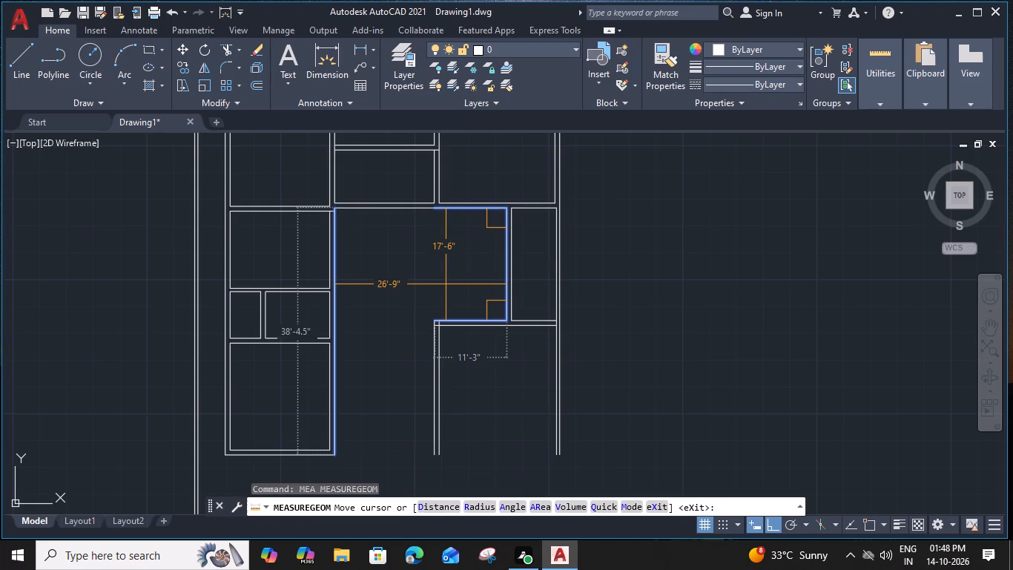
{"action": "key", "text": "Escape"}
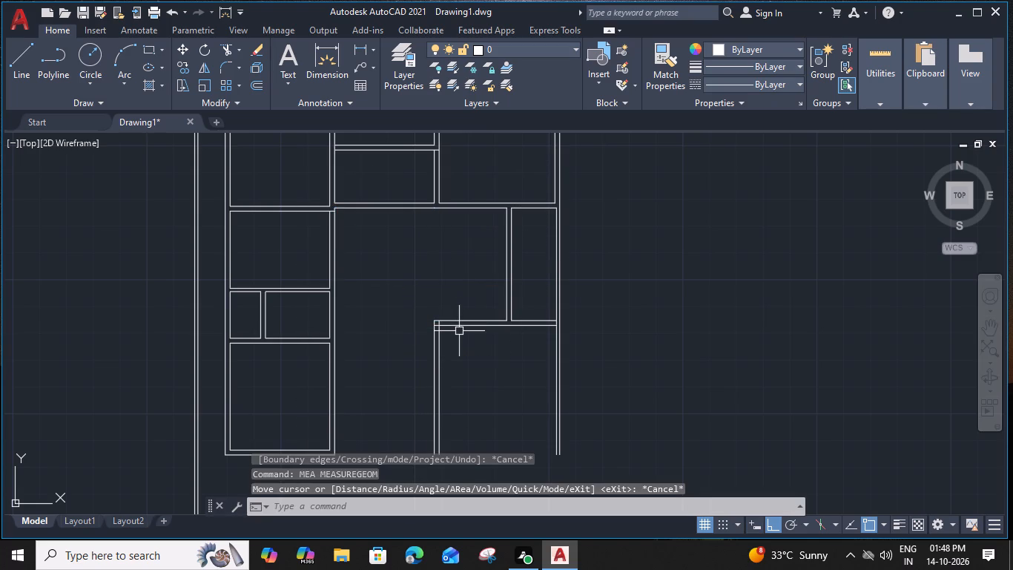
Offset the bottom line of the horizontal wall below the opened space 15' downward.
{"action": "scroll", "coordinate": [469, 343], "scroll_direction": "up", "scroll_amount": 3}
{"action": "middle_click_drag", "start_coordinate": [470, 343], "coordinate": [469, 263]}
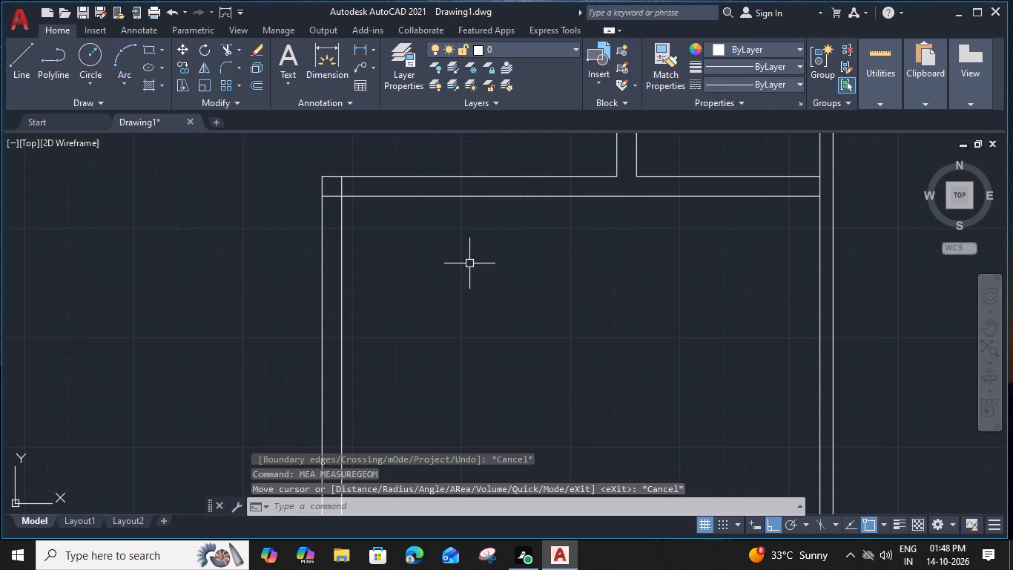
{"action": "left_click", "coordinate": [494, 197]}
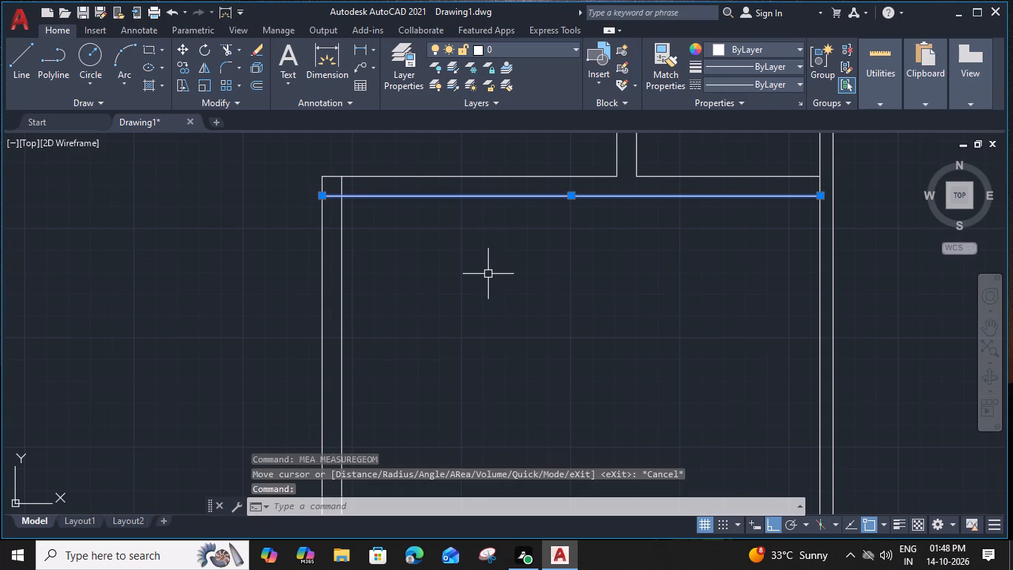
{"action": "type", "text": "o"}
{"action": "key", "text": "space"}
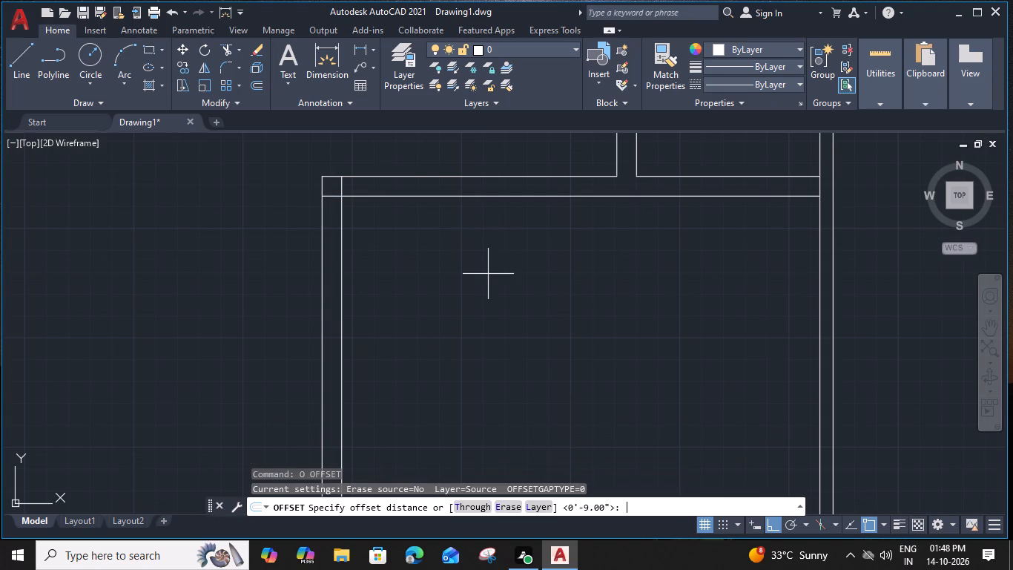
{"action": "type", "text": "15'"}
{"action": "key", "text": "space"}
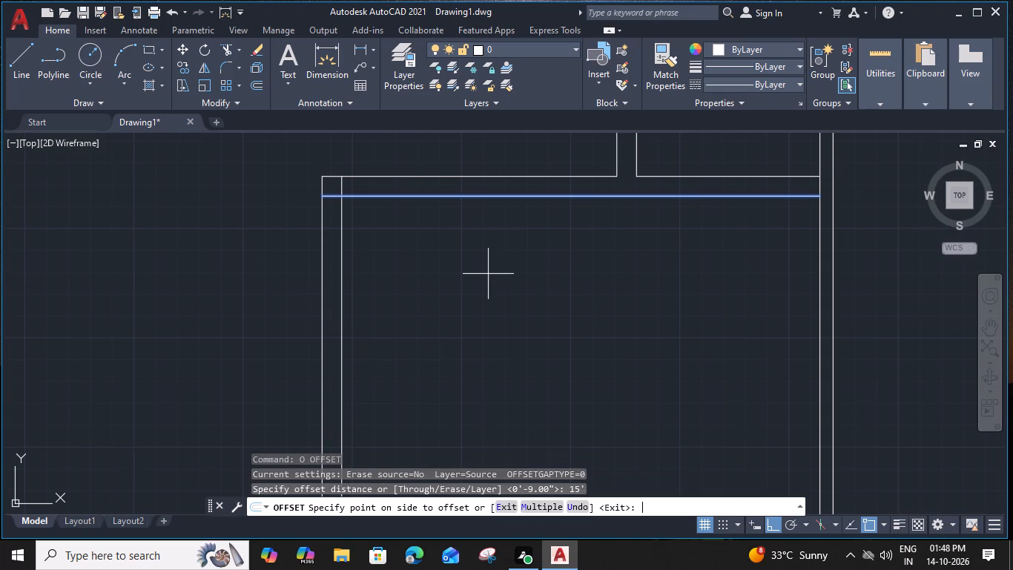
{"action": "scroll", "coordinate": [489, 286], "scroll_direction": "down", "scroll_amount": 2}
{"action": "left_click", "coordinate": [487, 311]}
{"action": "middle_click_drag", "start_coordinate": [487, 330], "coordinate": [487, 324]}
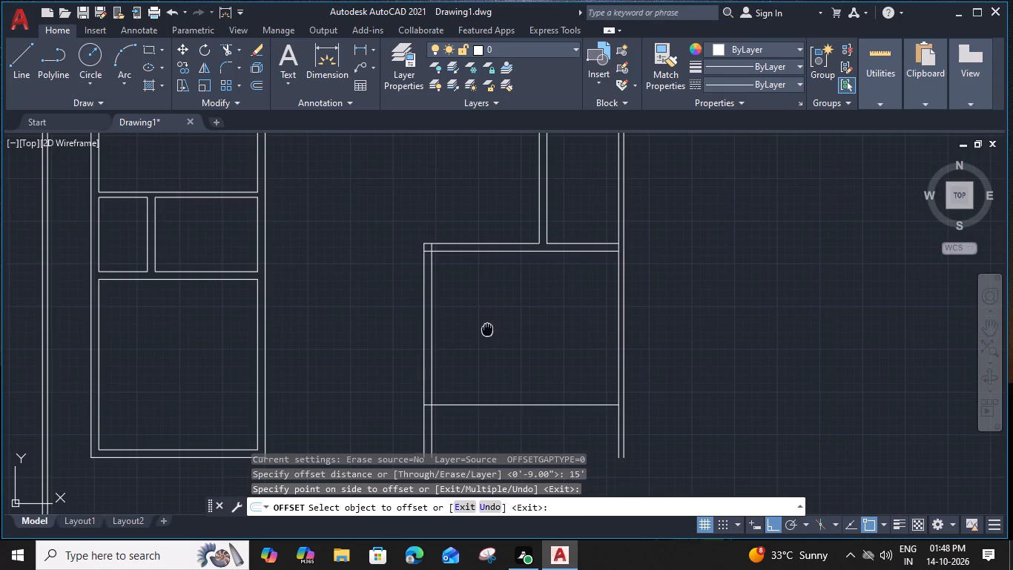
{"action": "middle_click_drag", "start_coordinate": [487, 324], "coordinate": [486, 263]}
{"action": "key", "text": "Escape"}
Offset the new horizontal line 9" downward to form the next room's lower wall.
{"action": "left_click", "coordinate": [492, 336]}
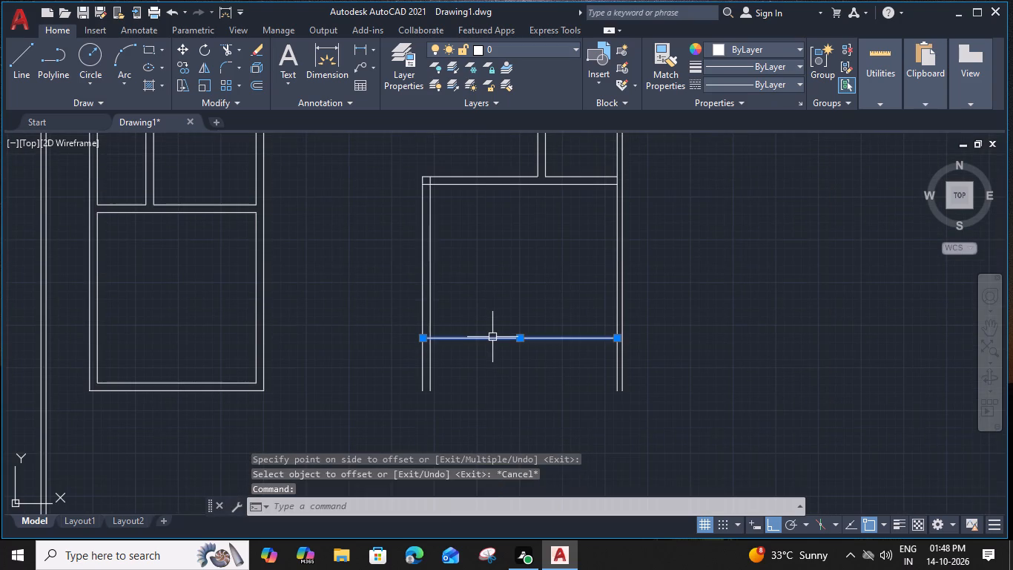
{"action": "key", "text": "o"}
{"action": "key", "text": "space"}
{"action": "key", "text": "9"}
{"action": "key", "text": "shift+quotedbl"}
{"action": "key", "text": "Return"}
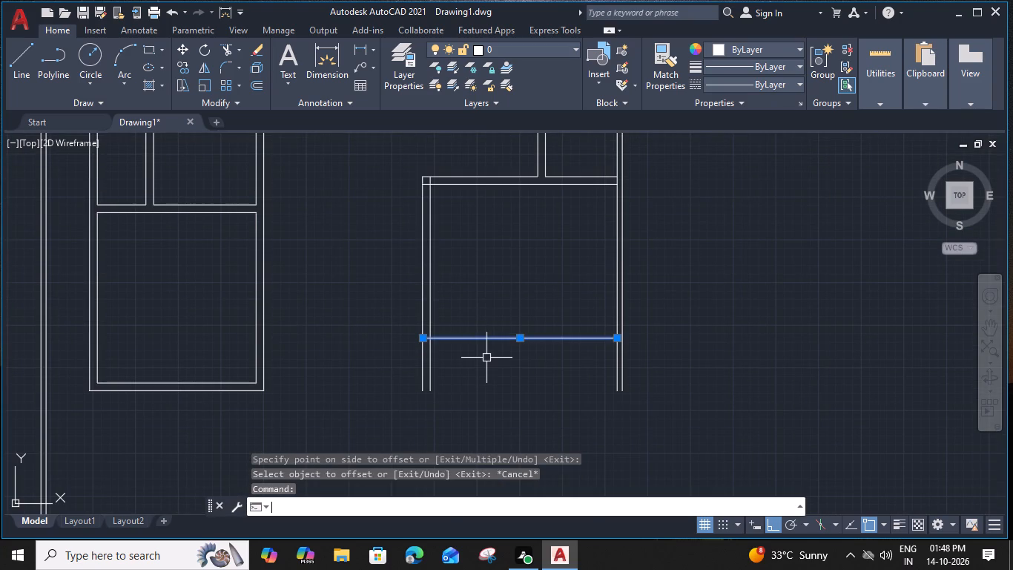
{"action": "left_click", "coordinate": [485, 378]}
{"action": "key", "text": "Escape"}
Offset the bottom line of this new horizontal wall 14' downward, past the ends of the vertical walls.
{"action": "middle_click_drag", "start_coordinate": [484, 371], "coordinate": [495, 262]}
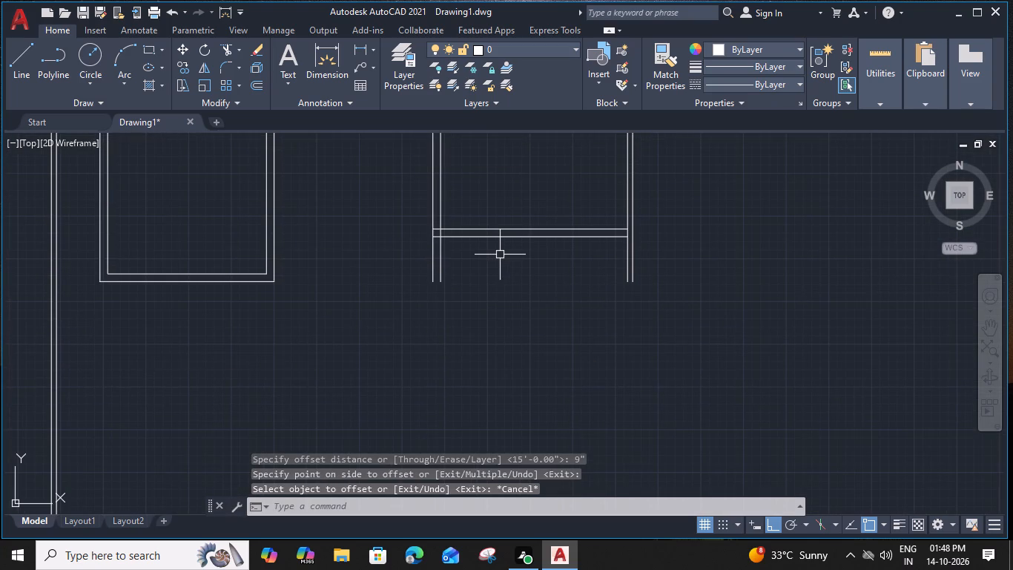
{"action": "left_click", "coordinate": [506, 236]}
{"action": "type", "text": "o"}
{"action": "key", "text": "space"}
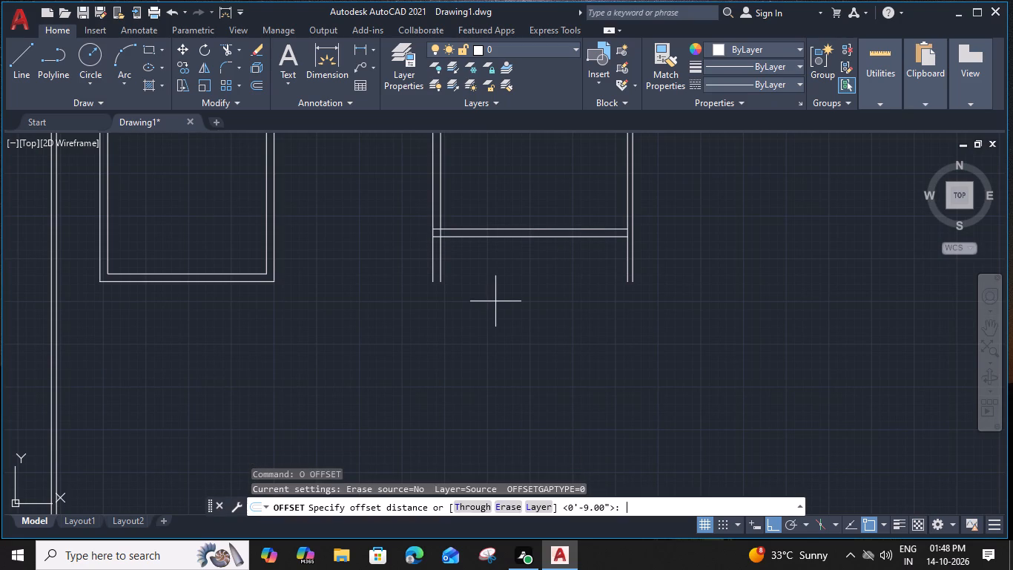
{"action": "type", "text": "14'"}
{"action": "key", "text": "space"}
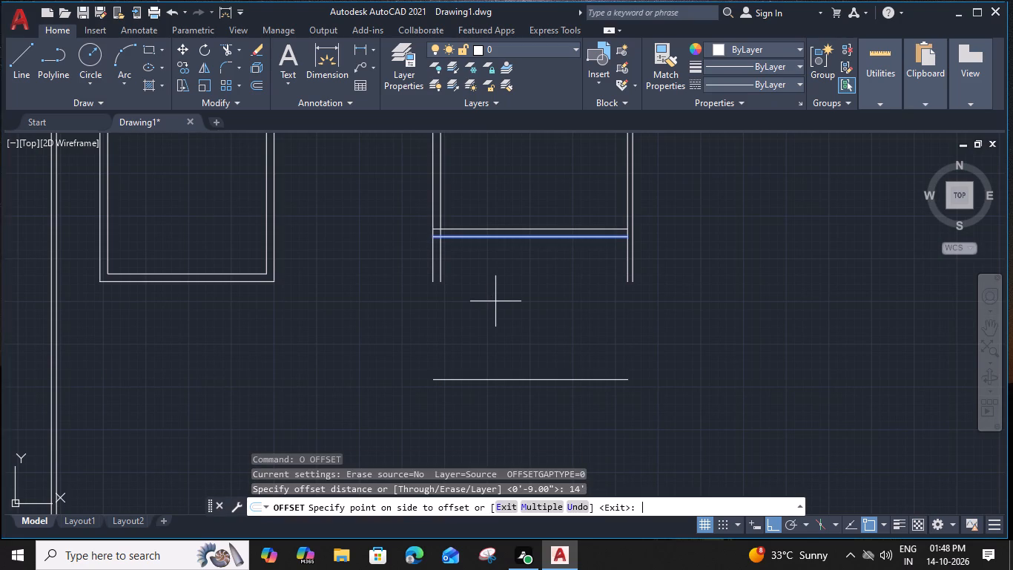
{"action": "left_click", "coordinate": [500, 336]}
{"action": "middle_click_drag", "start_coordinate": [500, 332], "coordinate": [501, 282]}
{"action": "key", "text": "Escape"}
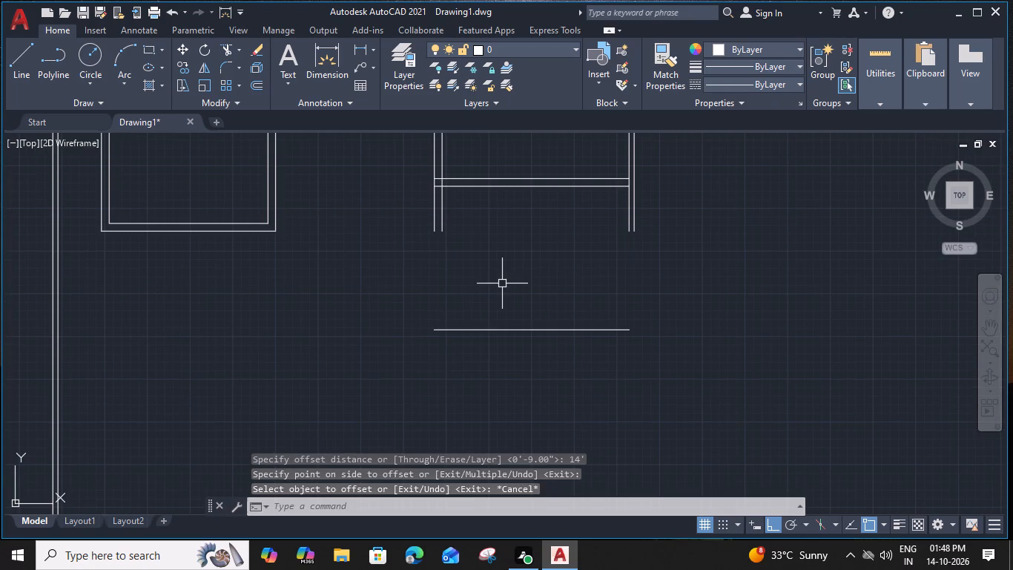
Offset the lowest horizontal line 9" downward to form the bottom wall of the last right-hand room.
{"action": "left_click", "coordinate": [522, 328]}
{"action": "key", "text": "o"}
{"action": "key", "text": "space"}
{"action": "key", "text": "9"}
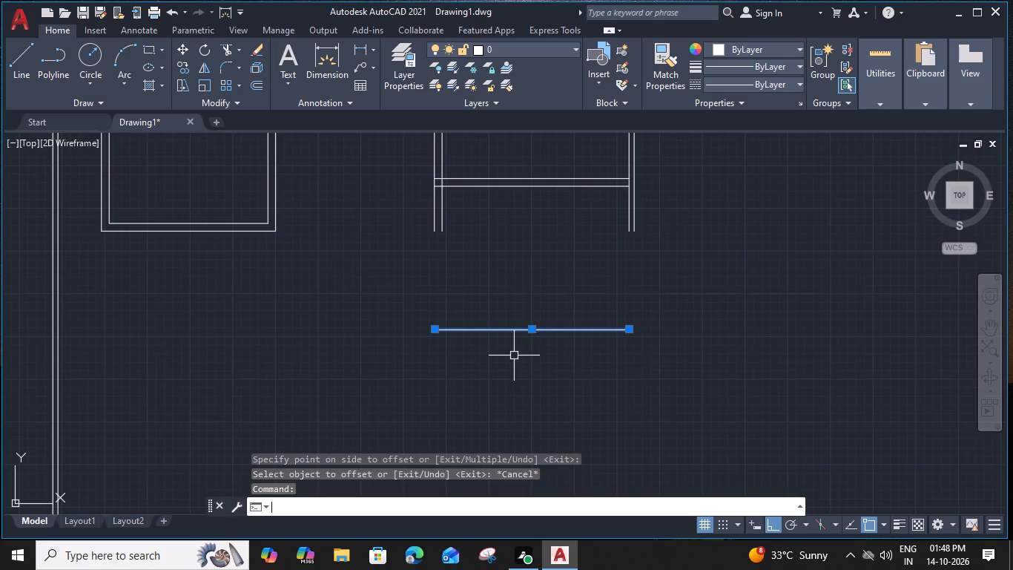
{"action": "key", "text": "shift+quotedbl"}
{"action": "key", "text": "Return"}
{"action": "key", "text": "space"}
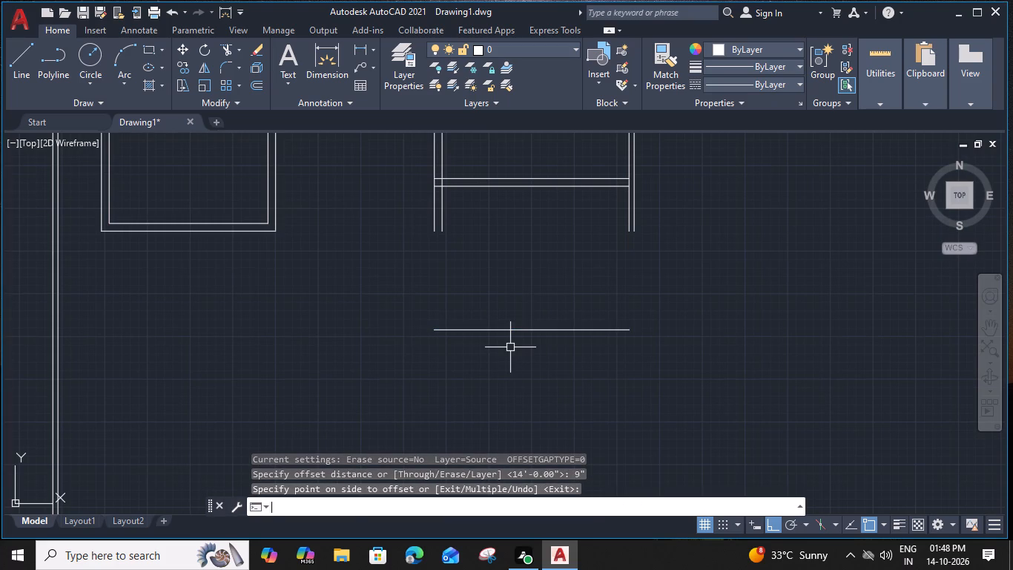
{"action": "key", "text": "space"}
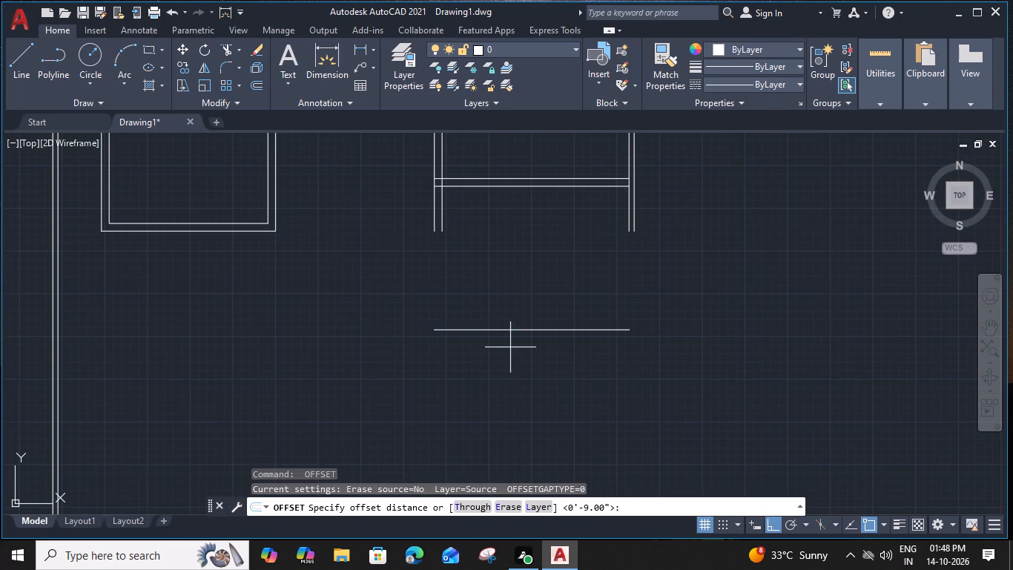
{"action": "key", "text": "space"}
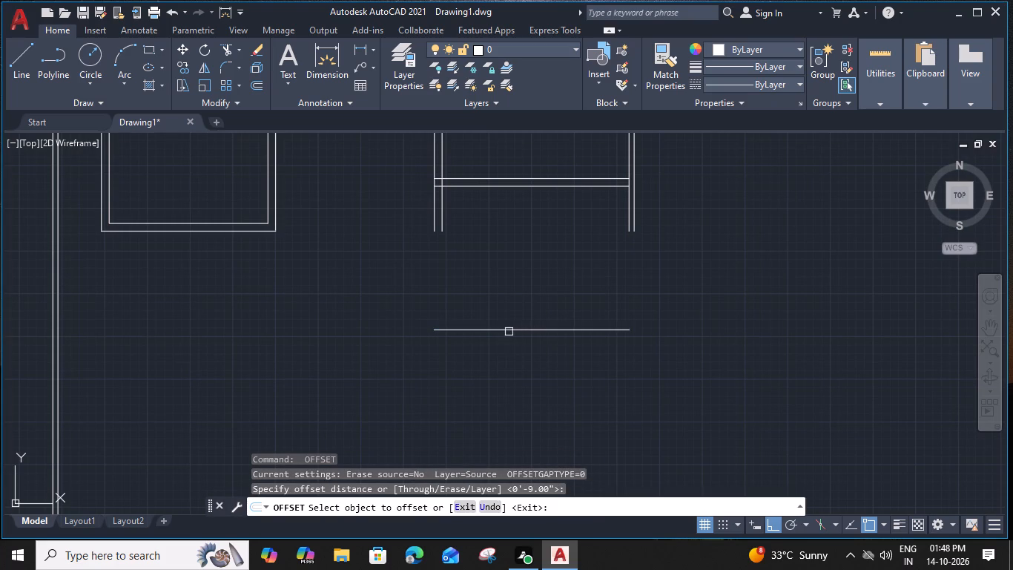
{"action": "left_click", "coordinate": [509, 328]}
{"action": "left_click", "coordinate": [509, 358]}
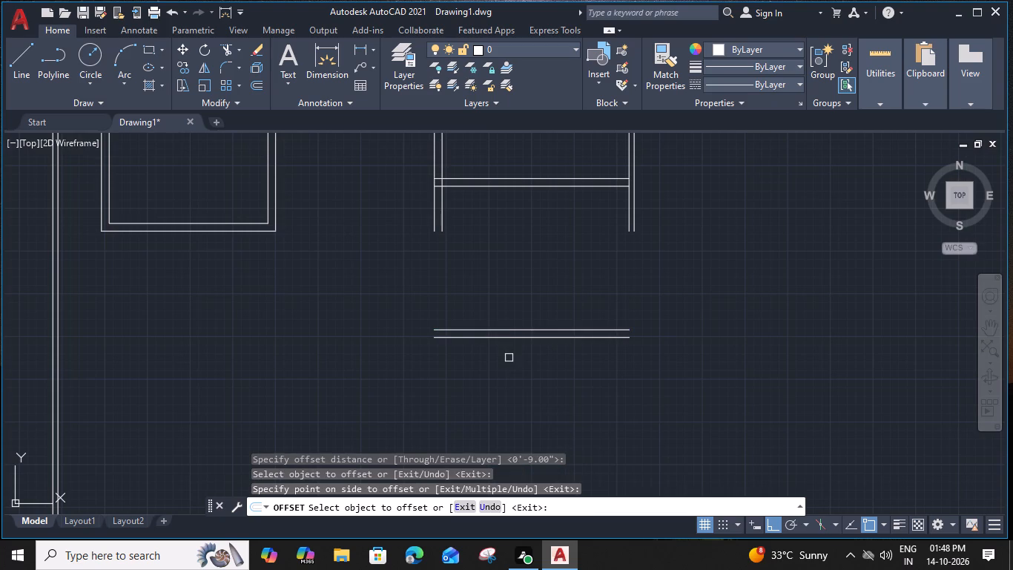
{"action": "key", "text": "Escape"}
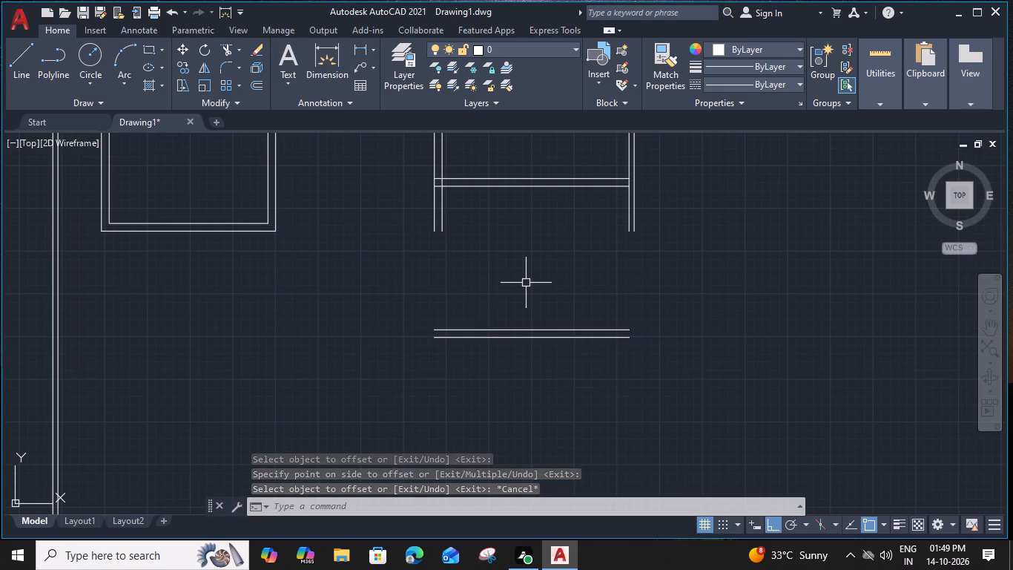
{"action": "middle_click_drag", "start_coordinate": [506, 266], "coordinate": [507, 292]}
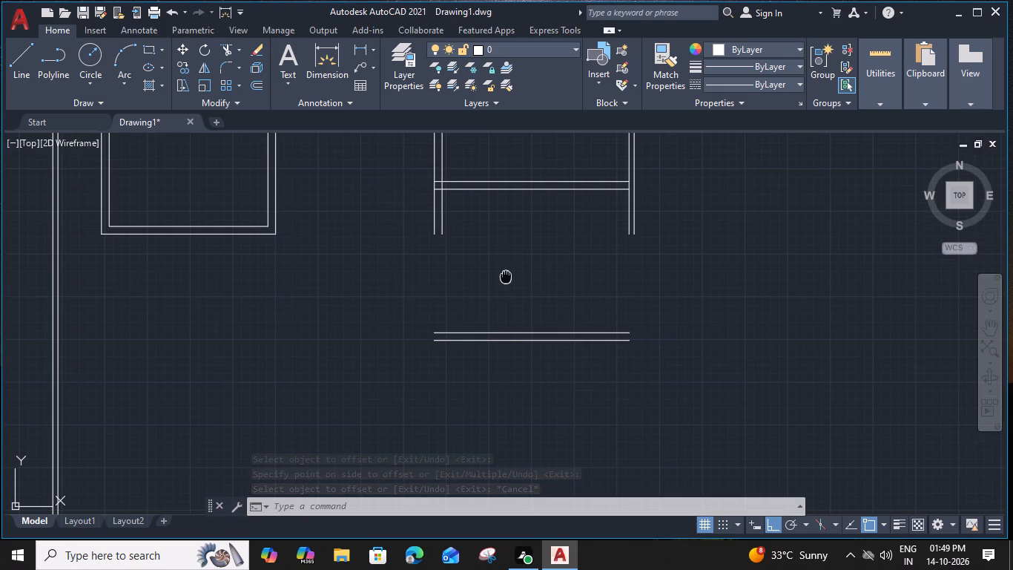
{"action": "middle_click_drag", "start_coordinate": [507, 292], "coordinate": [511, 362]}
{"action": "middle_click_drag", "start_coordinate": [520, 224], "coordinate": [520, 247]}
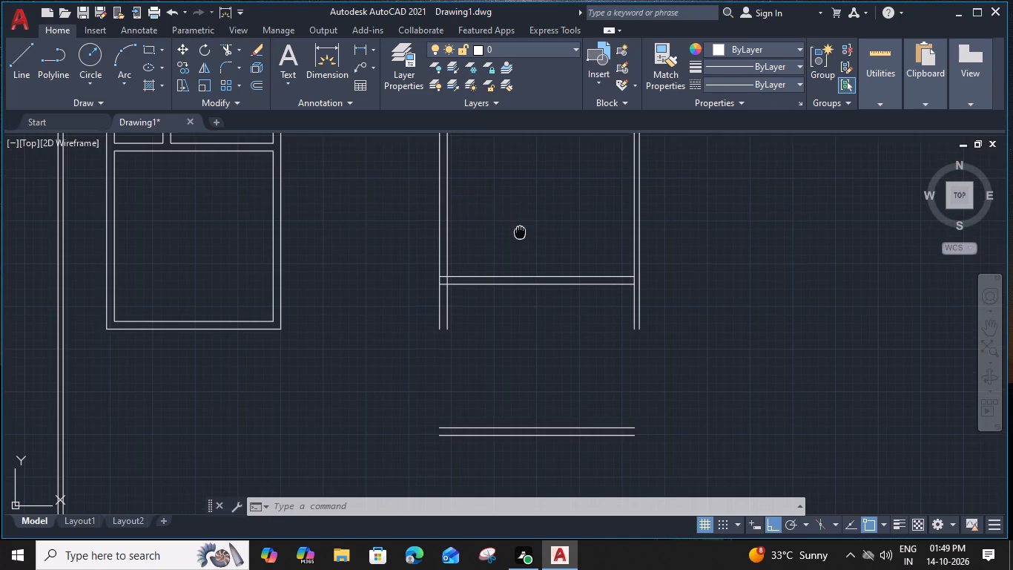
Trim the overlapping line ends at the upper-left corner of the lower right-hand room.
{"action": "middle_click_drag", "start_coordinate": [520, 247], "coordinate": [502, 364]}
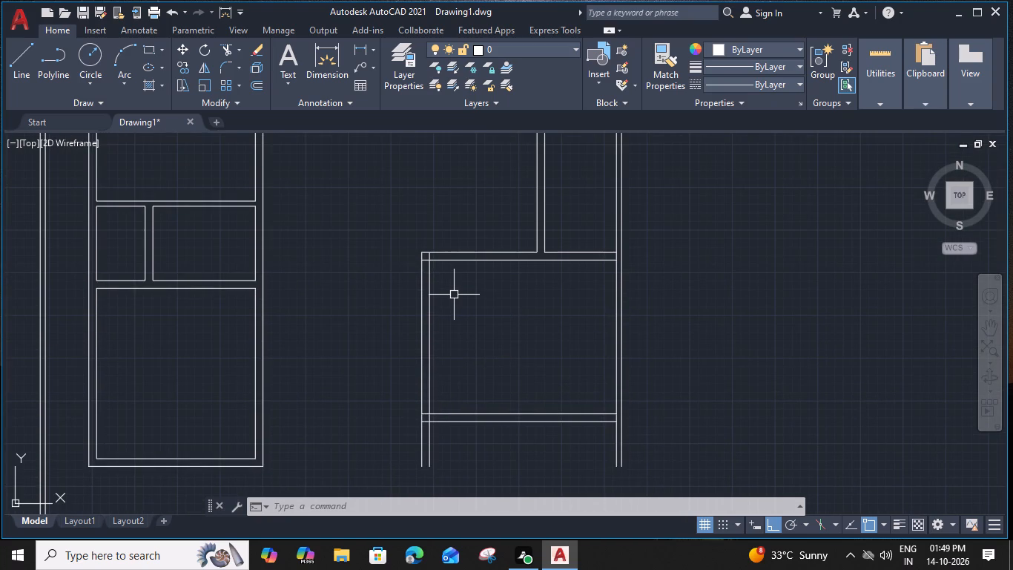
{"action": "type", "text": "tr"}
{"action": "key", "text": "space"}
{"action": "scroll", "coordinate": [434, 264], "scroll_direction": "up", "scroll_amount": 2}
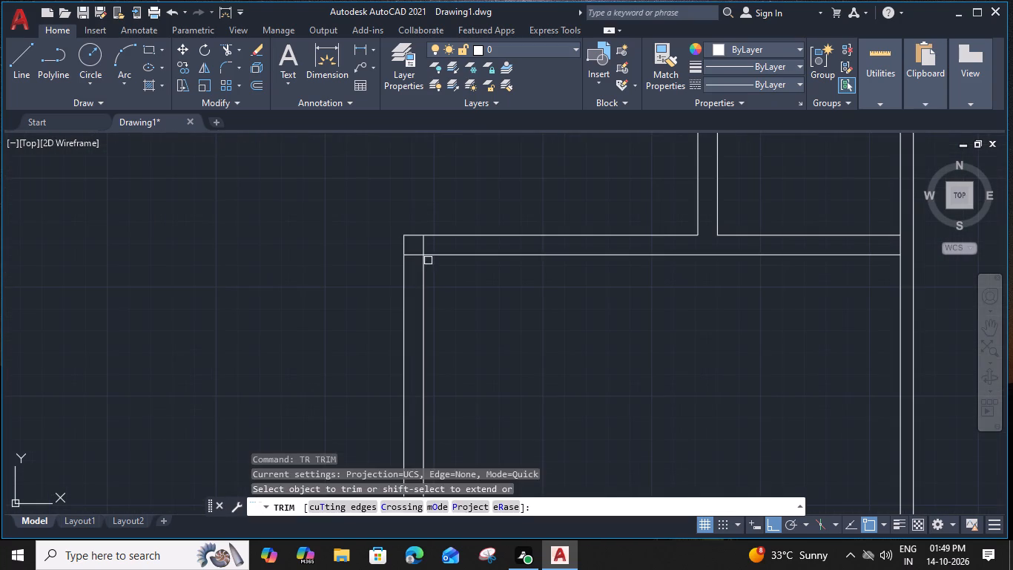
{"action": "left_click", "coordinate": [422, 247]}
{"action": "left_click", "coordinate": [415, 253]}
{"action": "key", "text": "Escape"}
{"action": "scroll", "coordinate": [415, 254], "scroll_direction": "down", "scroll_amount": 2}
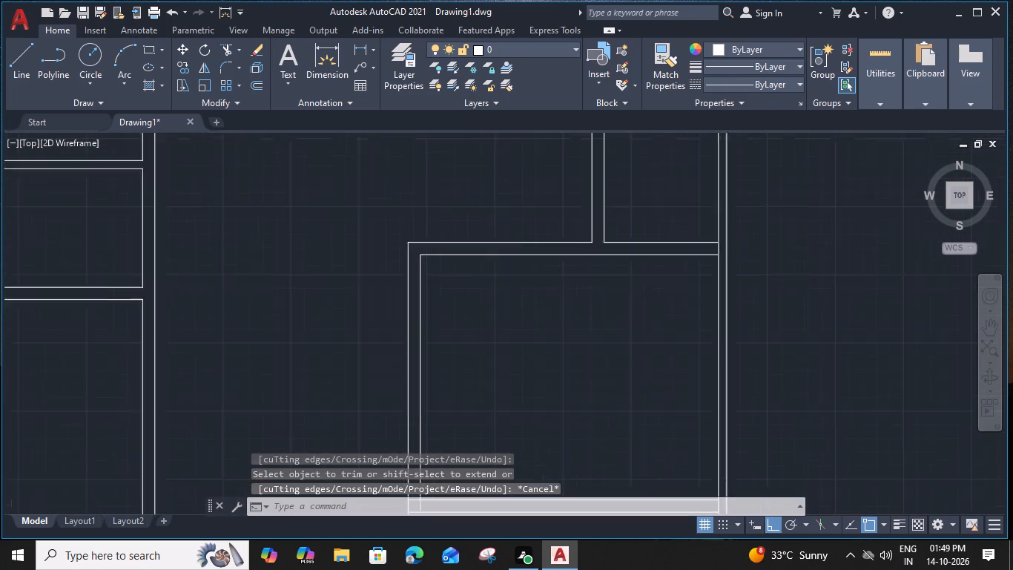
Measure the horizontal gap between the left-hand block's outer wall and the lower right-hand room's left wall.
{"action": "key", "text": "m"}
{"action": "key", "text": "e"}
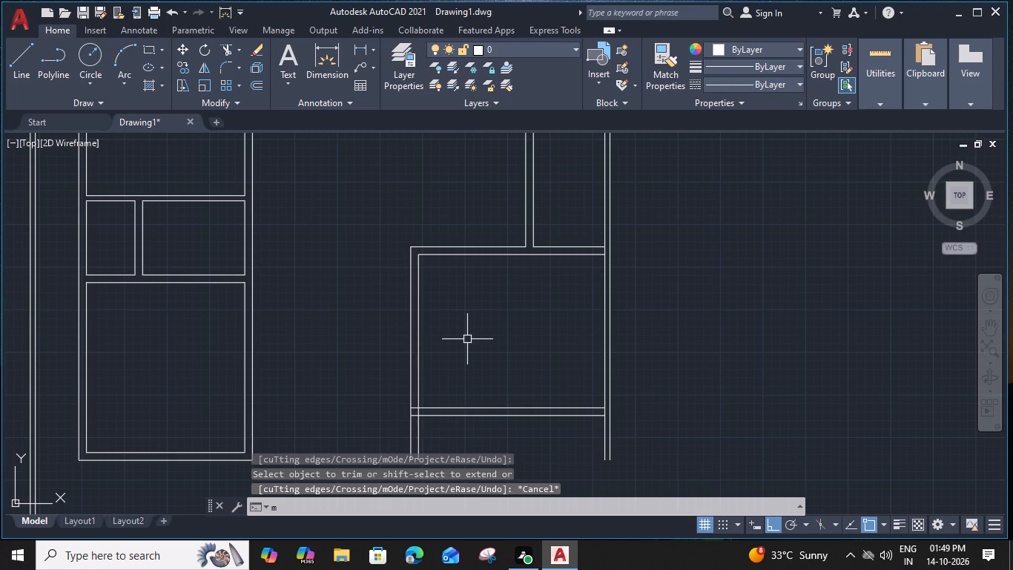
{"action": "type", "text": "a"}
{"action": "key", "text": "space"}
{"action": "key", "text": "Escape"}
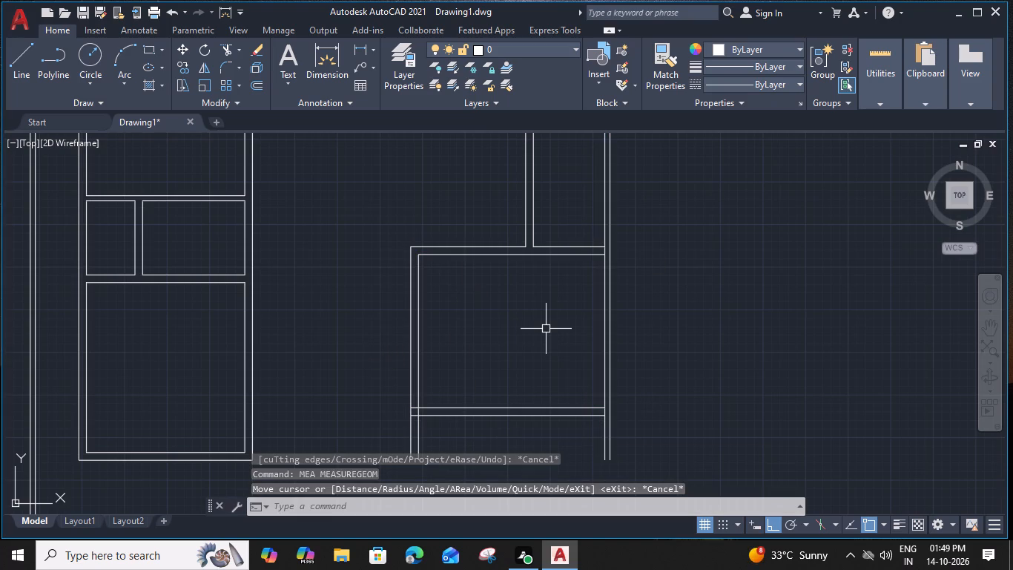
{"action": "middle_click_drag", "start_coordinate": [374, 307], "coordinate": [417, 288]}
{"action": "middle_click_drag", "start_coordinate": [417, 288], "coordinate": [446, 304]}
{"action": "type", "text": "mea"}
{"action": "key", "text": "space"}
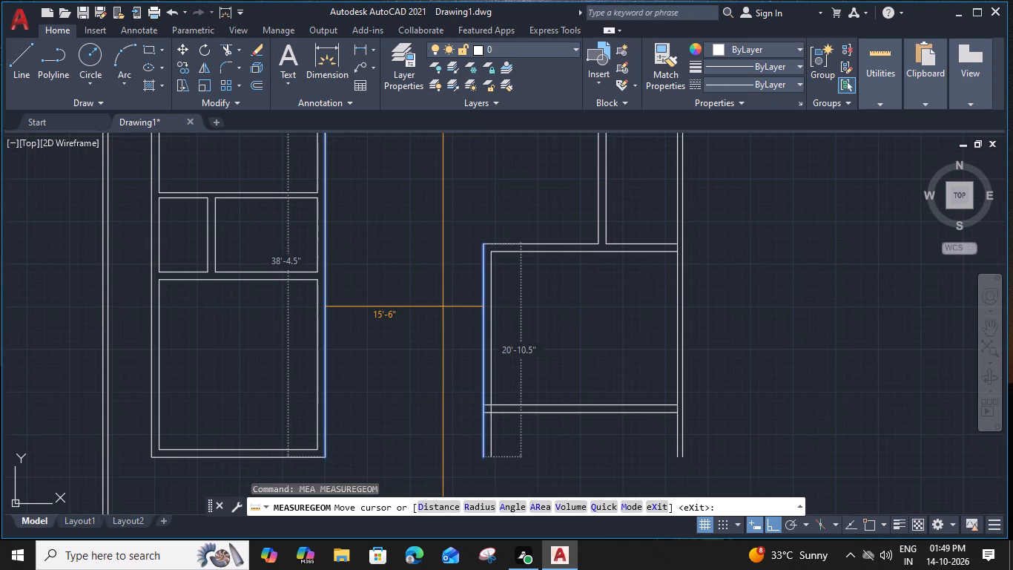
{"action": "key", "text": "Escape"}
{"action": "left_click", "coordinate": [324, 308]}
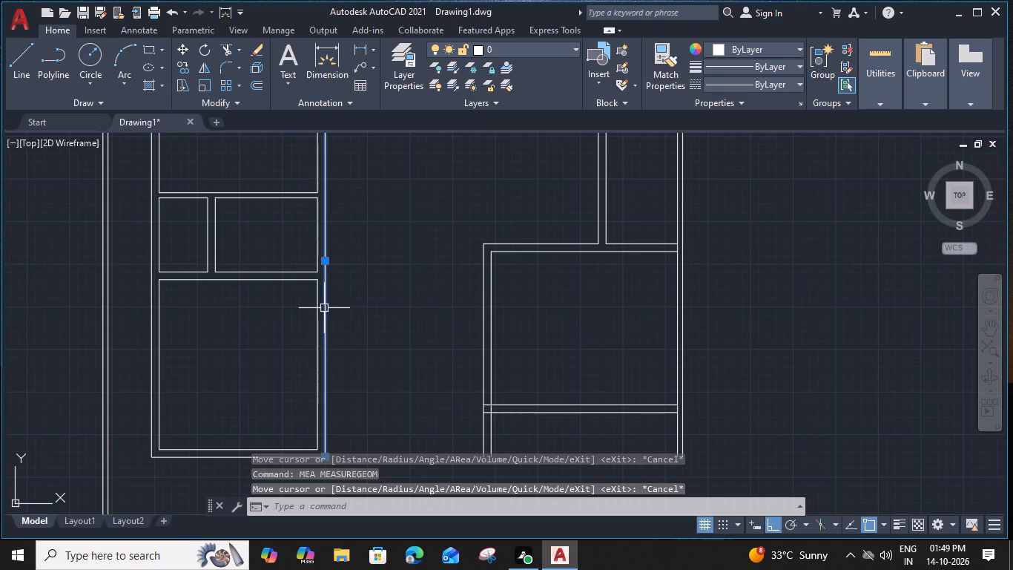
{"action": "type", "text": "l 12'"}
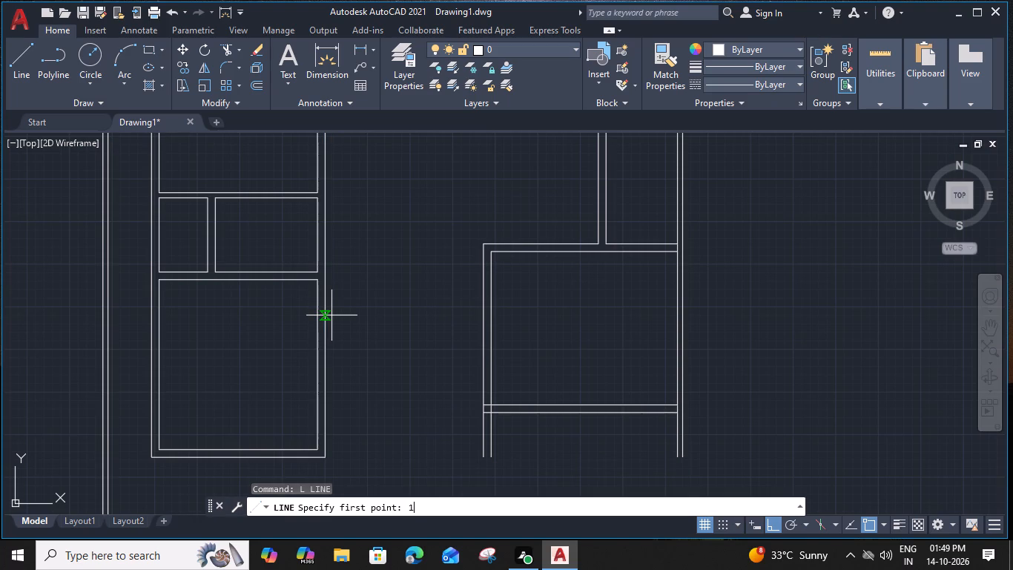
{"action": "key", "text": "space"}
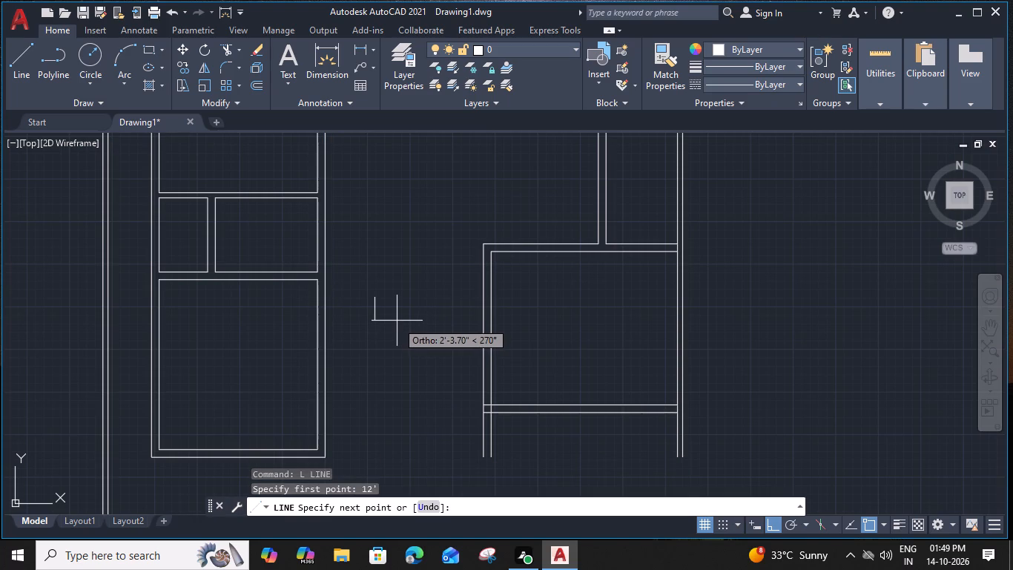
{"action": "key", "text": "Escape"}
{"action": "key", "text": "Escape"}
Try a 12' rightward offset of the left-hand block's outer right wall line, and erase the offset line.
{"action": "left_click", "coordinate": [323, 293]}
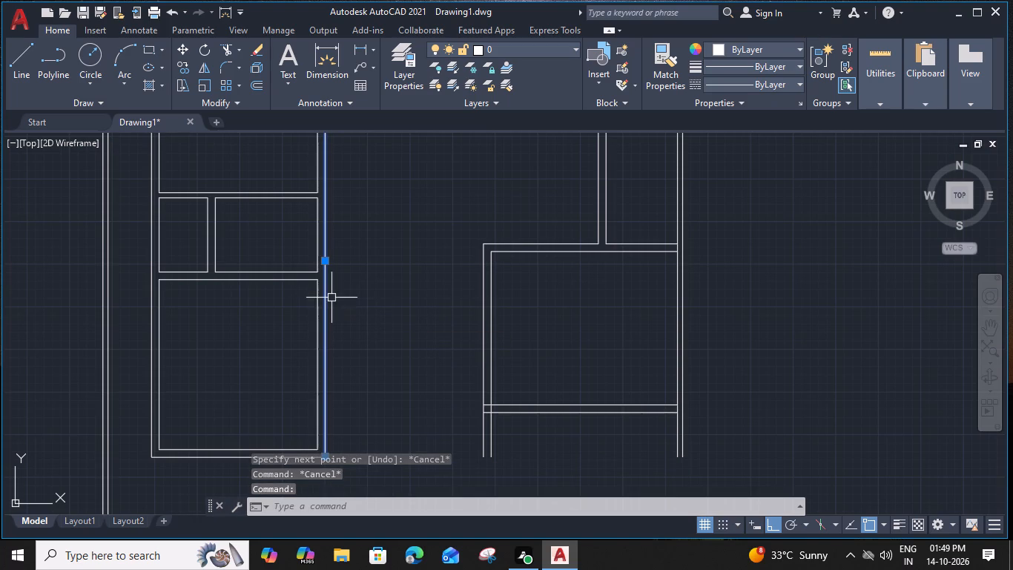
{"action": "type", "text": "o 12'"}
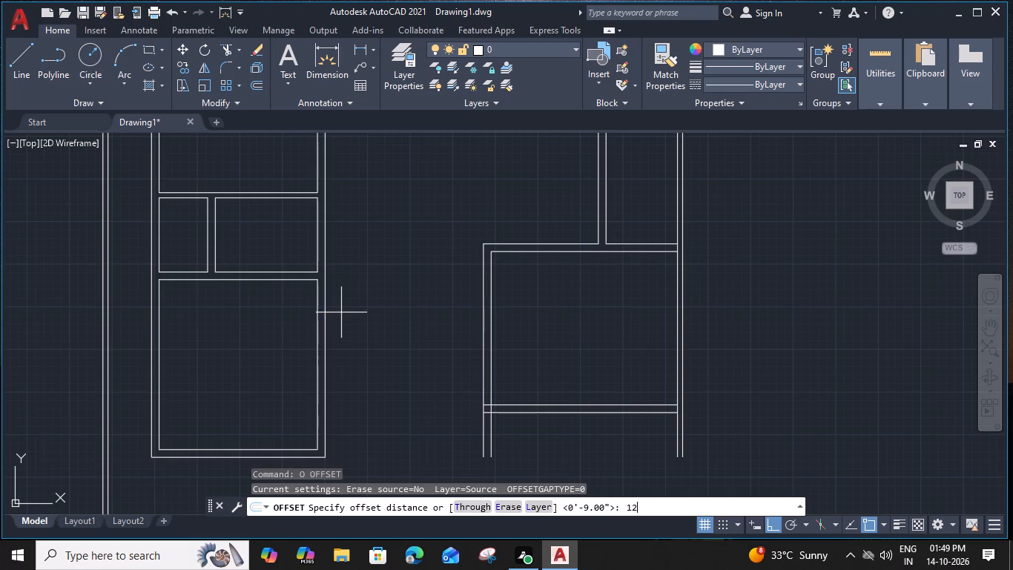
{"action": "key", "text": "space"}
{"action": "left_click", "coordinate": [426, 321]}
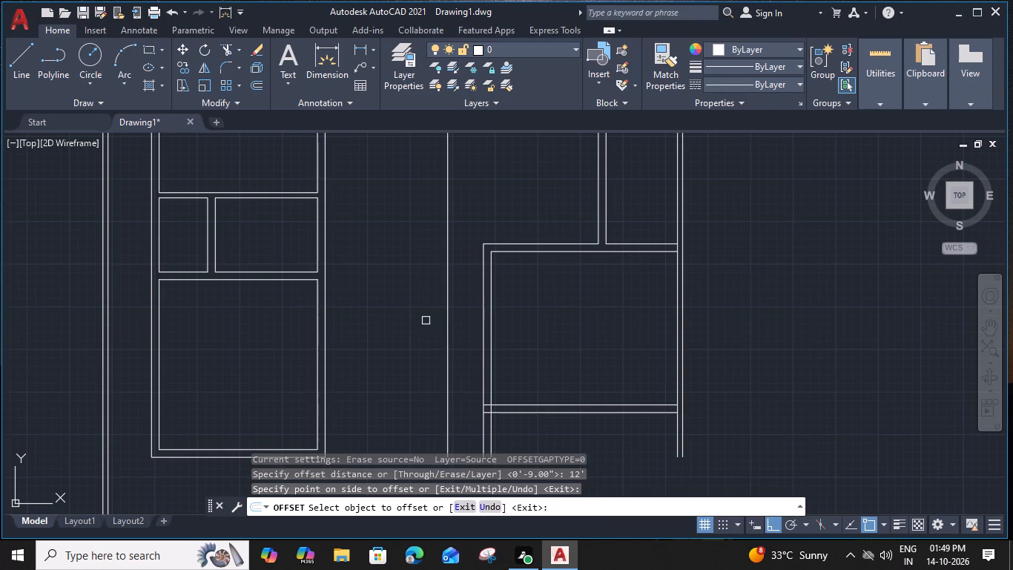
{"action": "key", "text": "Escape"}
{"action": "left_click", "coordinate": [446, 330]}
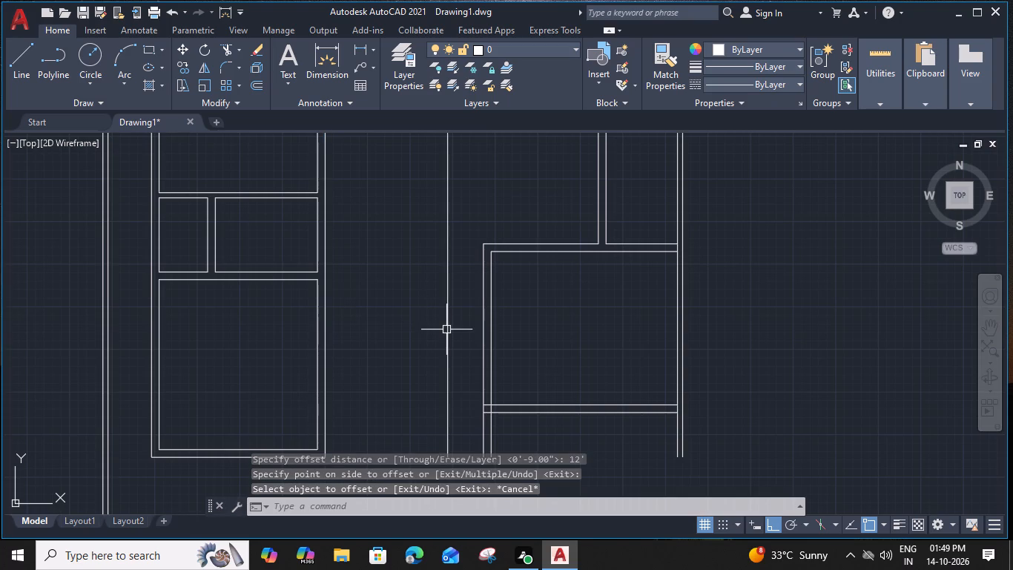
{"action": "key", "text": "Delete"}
Offset the left-hand block's outer right wall line 12'3" to the right.
{"action": "left_click", "coordinate": [326, 315]}
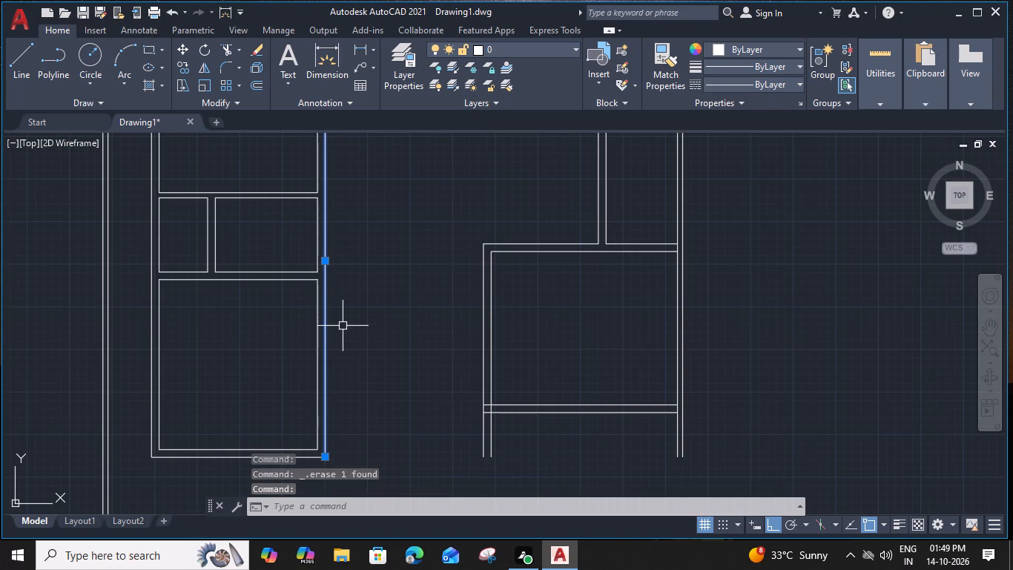
{"action": "type", "text": "o 12'3\""}
{"action": "key", "text": "Return"}
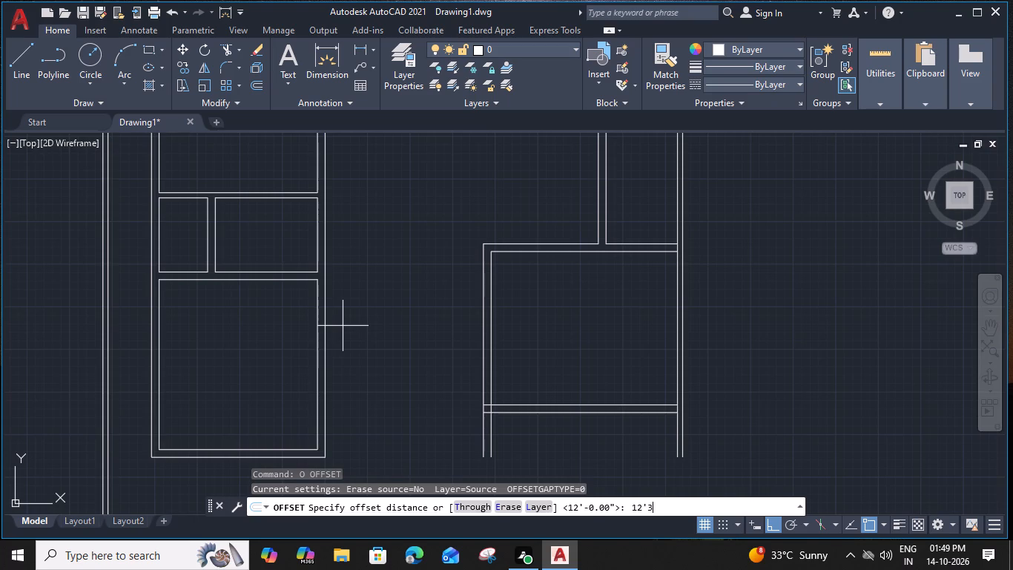
{"action": "left_click", "coordinate": [440, 332]}
{"action": "key", "text": "space"}
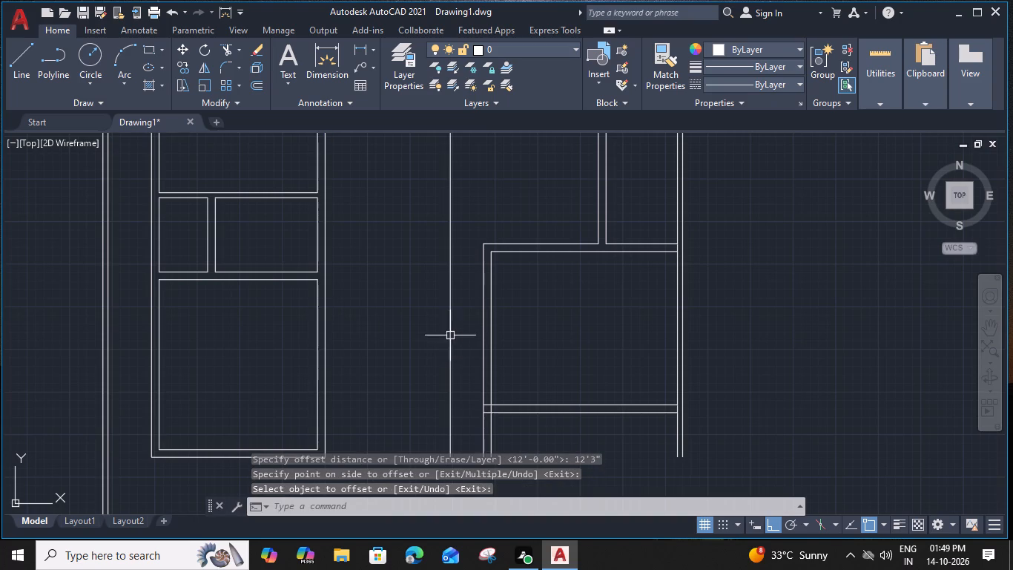
Offset the new vertical line 9" to the right to give the wall its thickness.
{"action": "left_click", "coordinate": [450, 335]}
{"action": "key", "text": "o"}
{"action": "key", "text": "space"}
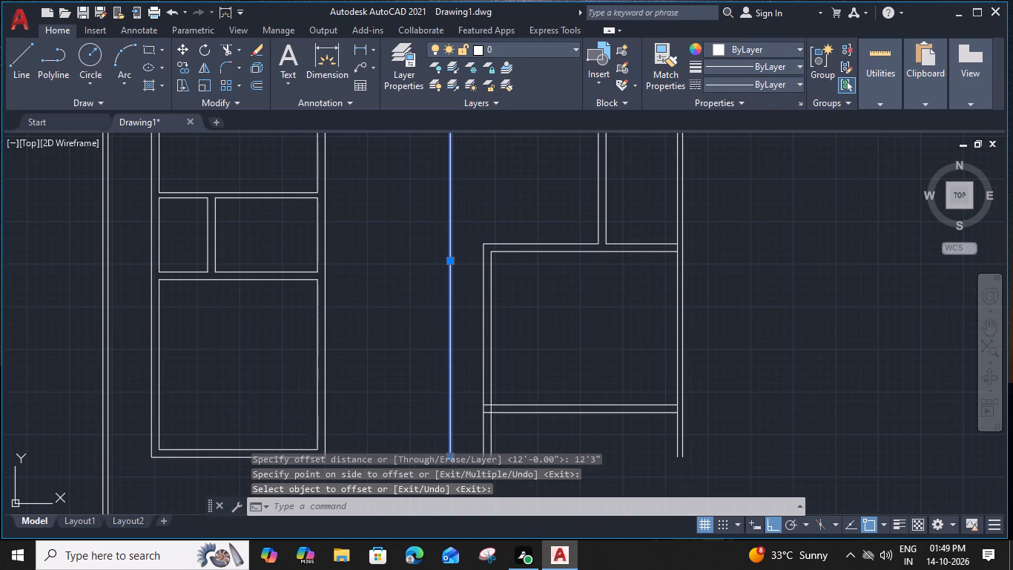
{"action": "key", "text": "9"}
{"action": "key", "text": "shift+quotedbl"}
{"action": "key", "text": "Return"}
{"action": "left_click", "coordinate": [513, 342]}
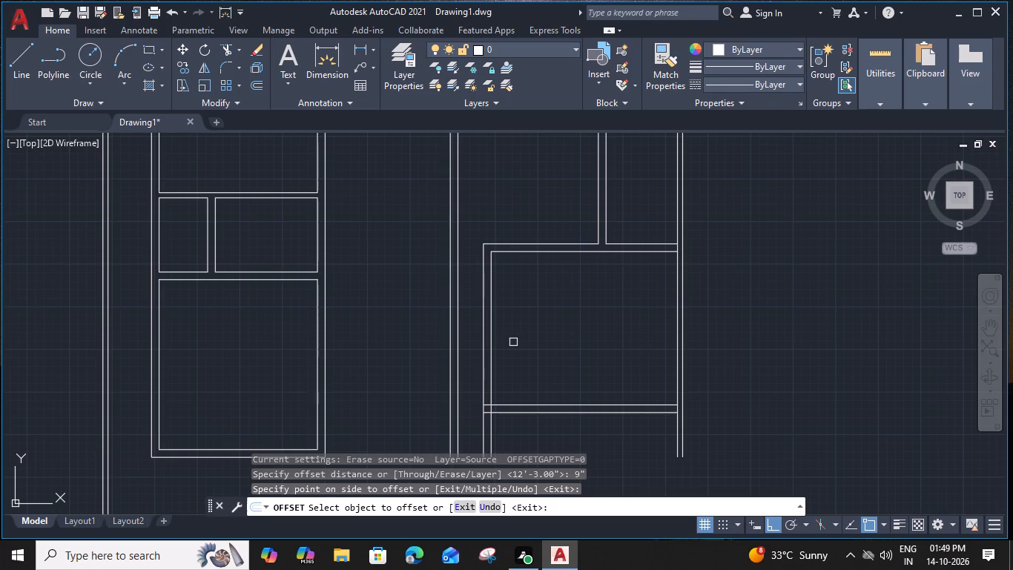
{"action": "key", "text": "Escape"}
Extend both lines of the lower right-hand room's top wall leftward to meet the new 9" vertical wall.
{"action": "key", "text": "e"}
{"action": "type", "text": "x"}
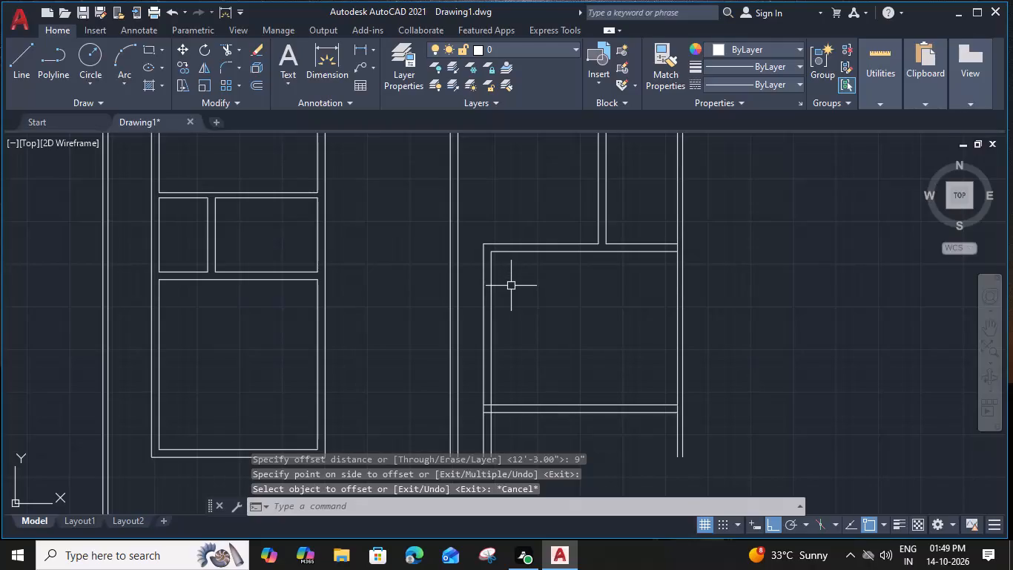
{"action": "key", "text": "space"}
{"action": "left_click", "coordinate": [509, 243]}
{"action": "left_click", "coordinate": [496, 243]}
{"action": "left_click", "coordinate": [505, 252]}
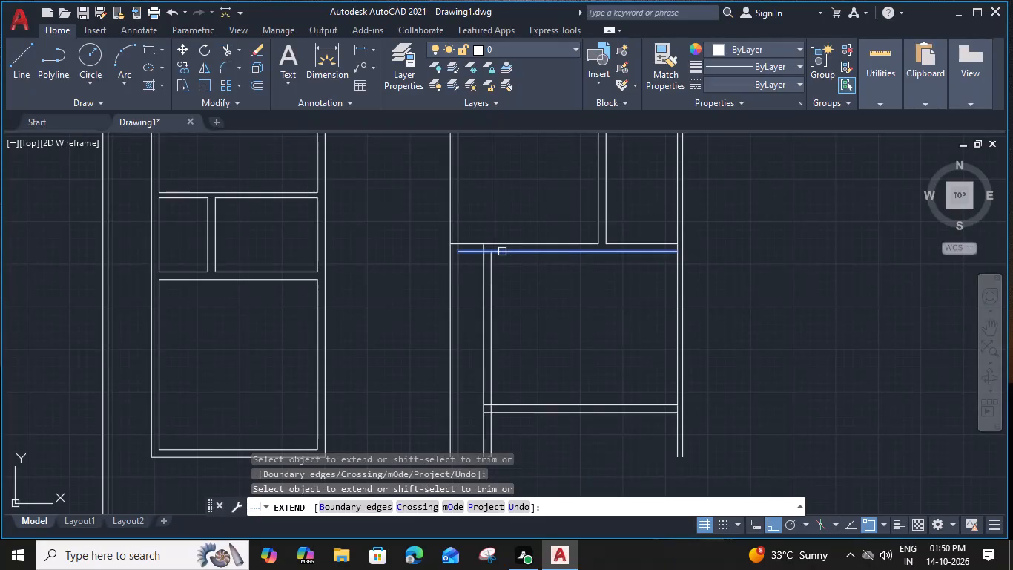
{"action": "left_click", "coordinate": [501, 252]}
Trim the new vertical wall above the room's top wall and clean up the overlap at their corner.
{"action": "scroll", "coordinate": [443, 210], "scroll_direction": "down", "scroll_amount": 1}
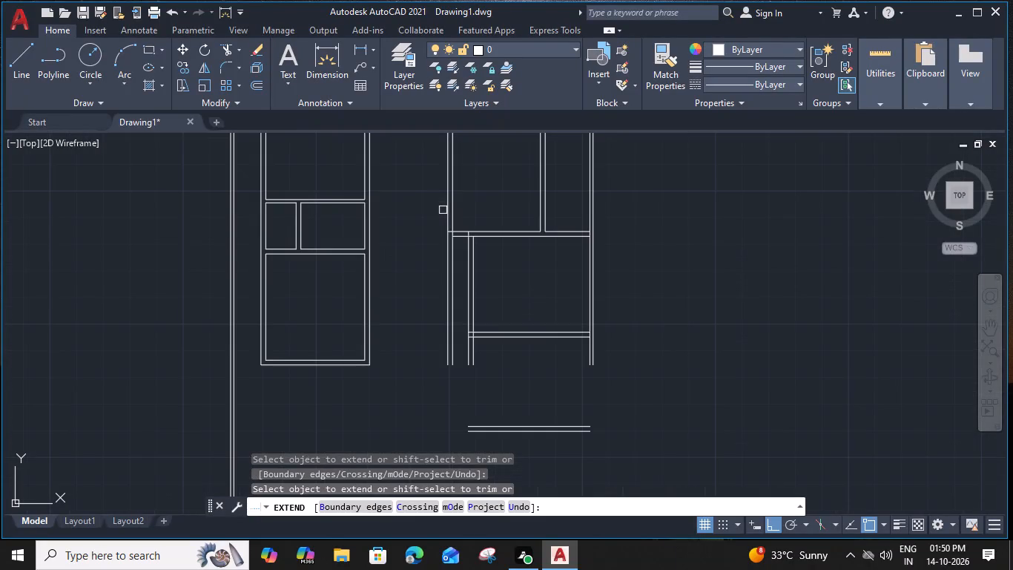
{"action": "left_click", "coordinate": [440, 206], "text": "shift"}
{"action": "left_click", "coordinate": [466, 212], "text": "shift"}
{"action": "scroll", "coordinate": [452, 237], "scroll_direction": "up", "scroll_amount": 3}
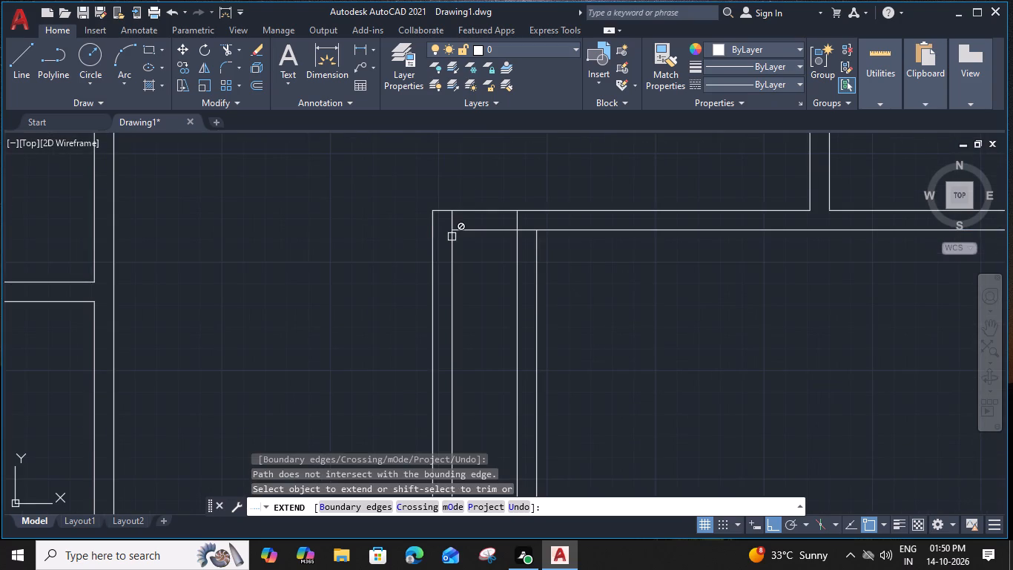
{"action": "left_click", "coordinate": [448, 221], "text": "shift"}
{"action": "left_click", "coordinate": [457, 223], "text": "shift"}
{"action": "scroll", "coordinate": [458, 223], "scroll_direction": "down", "scroll_amount": 1}
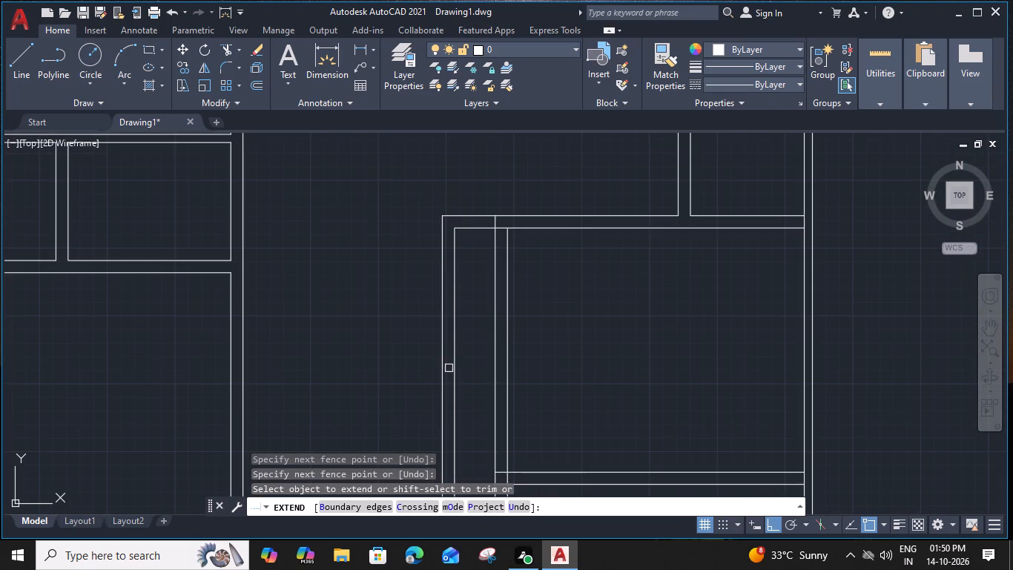
{"action": "scroll", "coordinate": [449, 369], "scroll_direction": "down", "scroll_amount": 2}
{"action": "key", "text": "Escape"}
Offset the inner line of the new left wall 12'6" to the right, into the lower right-hand room.
{"action": "scroll", "coordinate": [452, 369], "scroll_direction": "up", "scroll_amount": 1}
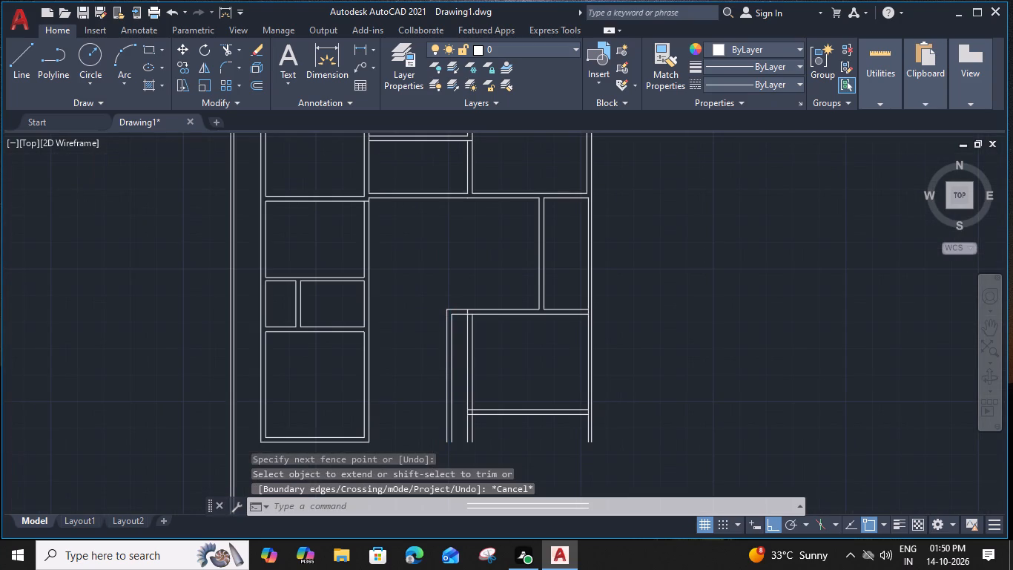
{"action": "left_click", "coordinate": [451, 364]}
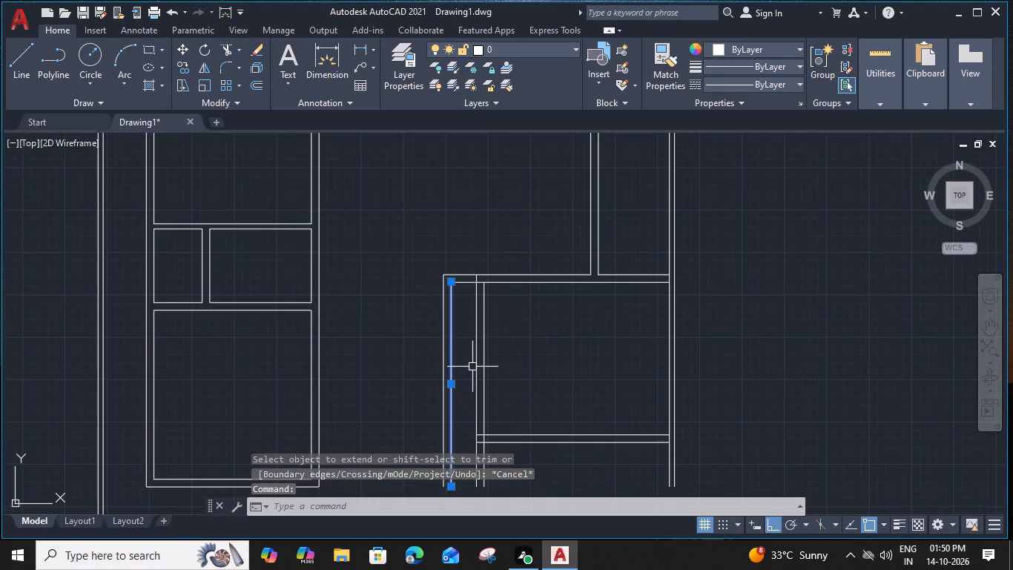
{"action": "key", "text": "o"}
{"action": "key", "text": "space"}
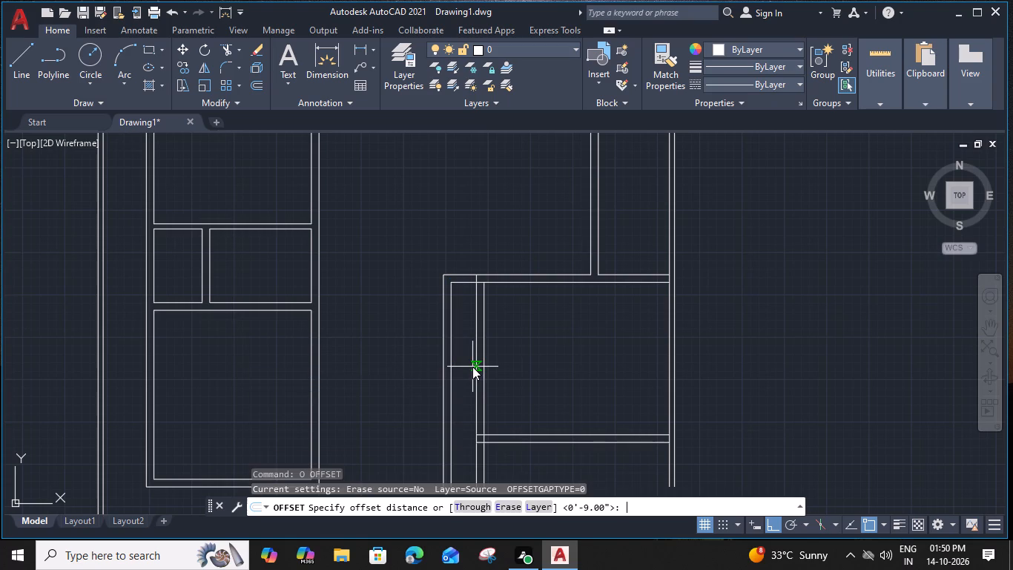
{"action": "type", "text": "12'"}
{"action": "key", "text": "6"}
{"action": "key", "text": "shift+quotedbl"}
{"action": "key", "text": "shift+Return"}
{"action": "left_click", "coordinate": [581, 361]}
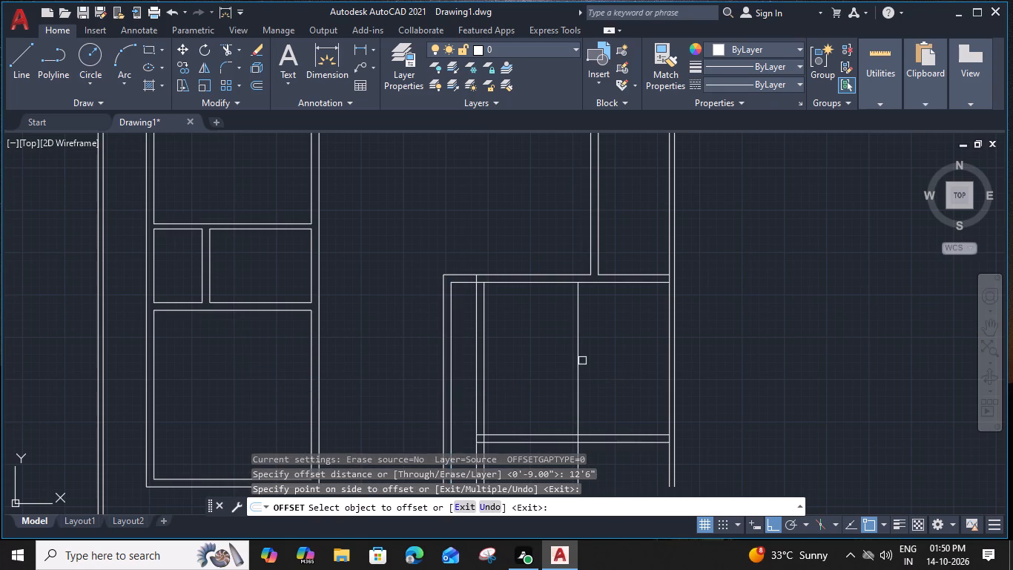
{"action": "left_click", "coordinate": [582, 361]}
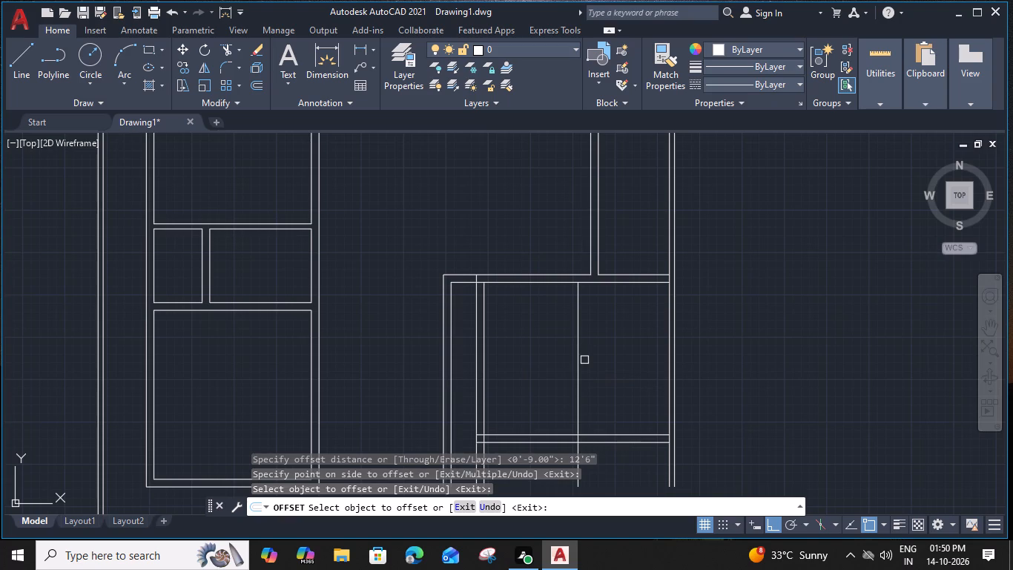
Offset the new vertical partition line 9" to the right inside the lower right-hand room.
{"action": "middle_click_drag", "start_coordinate": [565, 345], "coordinate": [532, 332]}
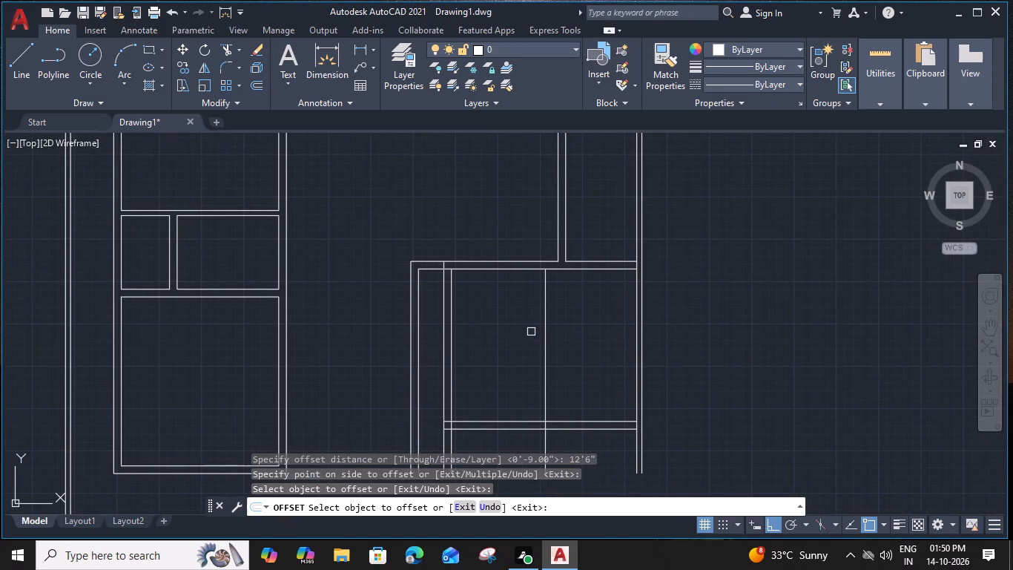
{"action": "left_click", "coordinate": [542, 332]}
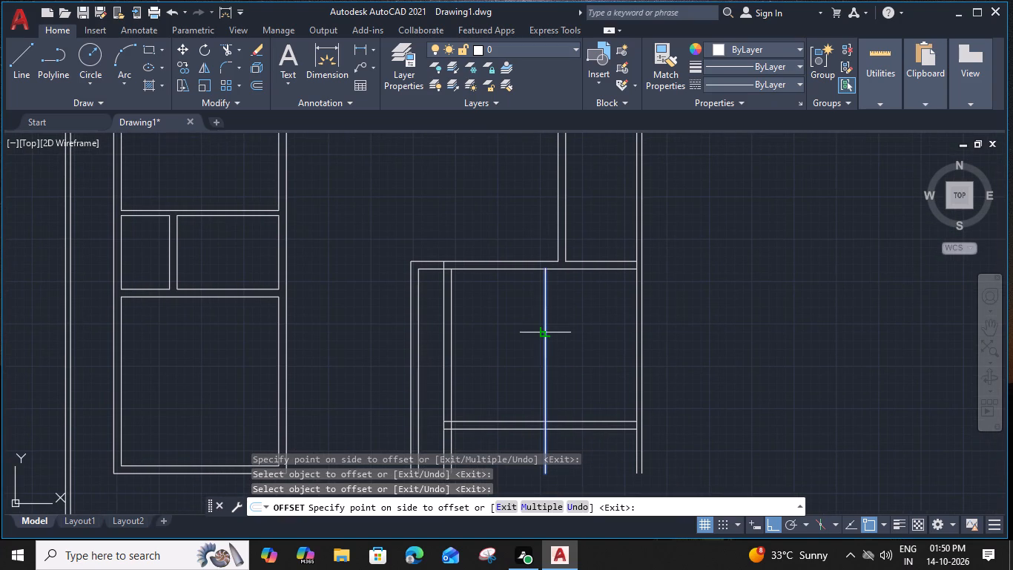
{"action": "key", "text": "Escape"}
{"action": "left_click", "coordinate": [547, 334]}
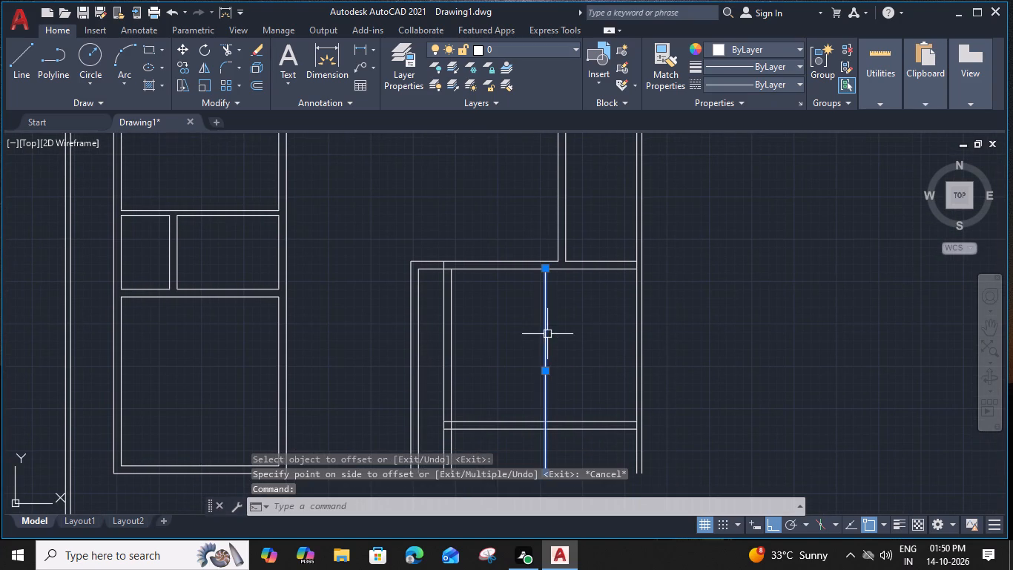
{"action": "type", "text": "o 9"}
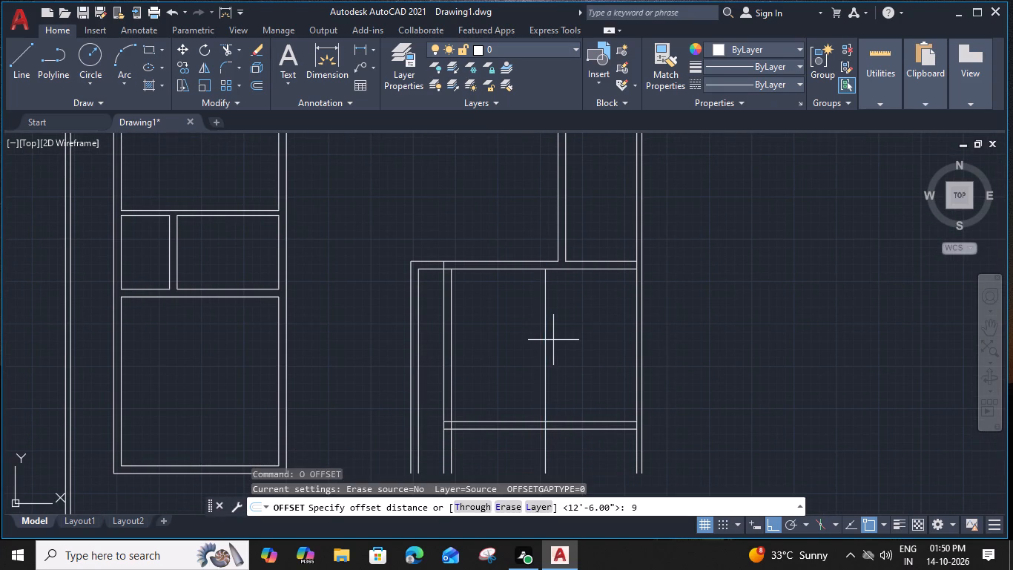
{"action": "key", "text": "shift+quotedbl"}
{"action": "key", "text": "Return"}
{"action": "left_click", "coordinate": [587, 341]}
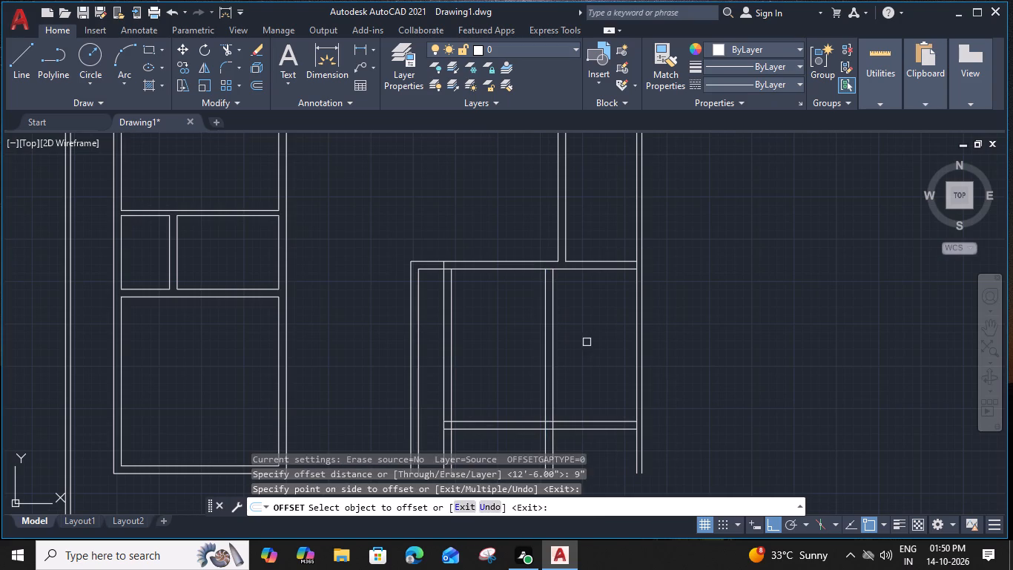
{"action": "key", "text": "Escape"}
Offset the upper line of the horizontal wall crossing the lower right-hand rooms 8'6" upward.
{"action": "middle_click_drag", "start_coordinate": [574, 364], "coordinate": [559, 315]}
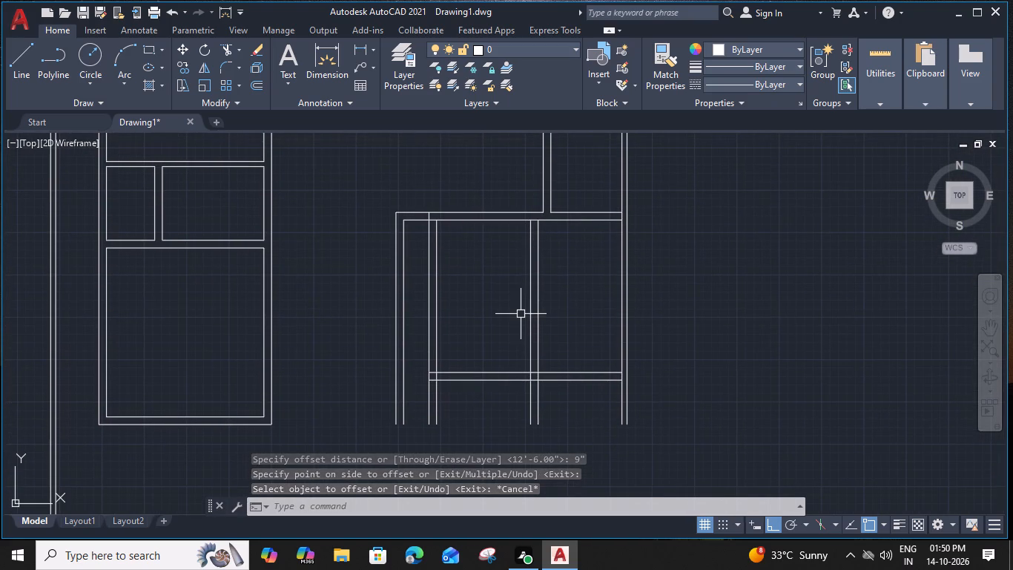
{"action": "middle_click_drag", "start_coordinate": [475, 410], "coordinate": [466, 371]}
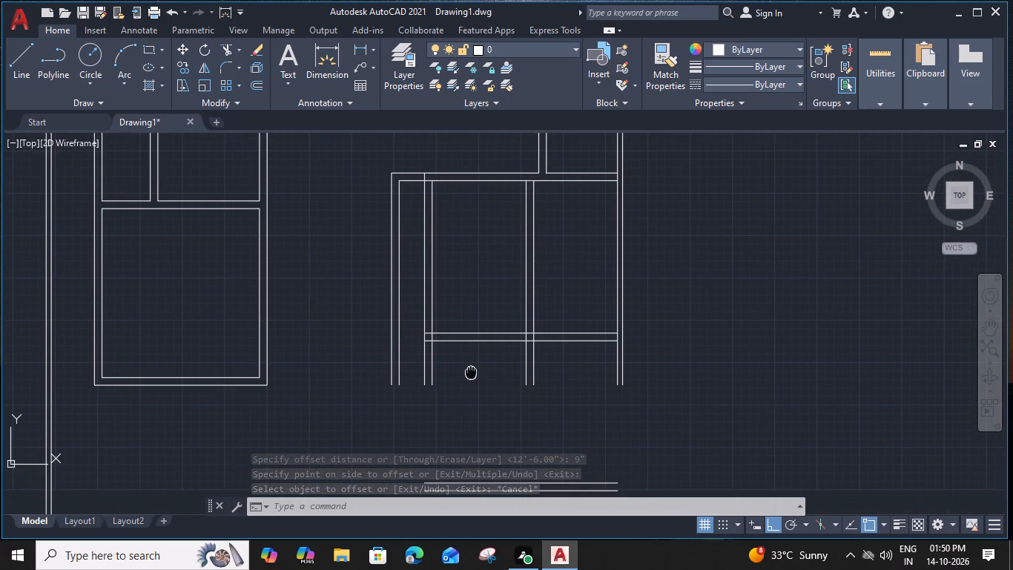
{"action": "left_click", "coordinate": [563, 333]}
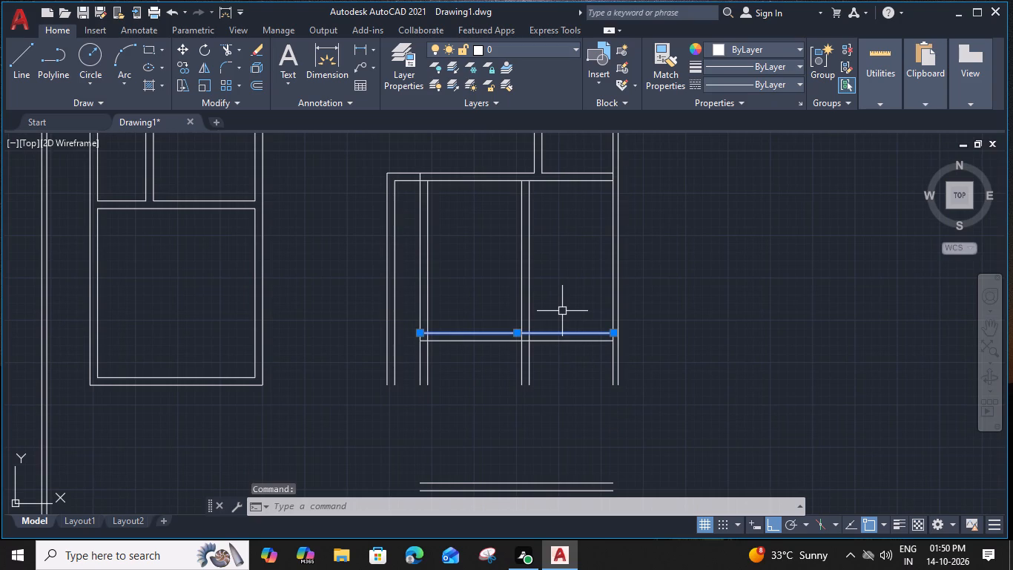
{"action": "type", "text": "o"}
{"action": "key", "text": "space"}
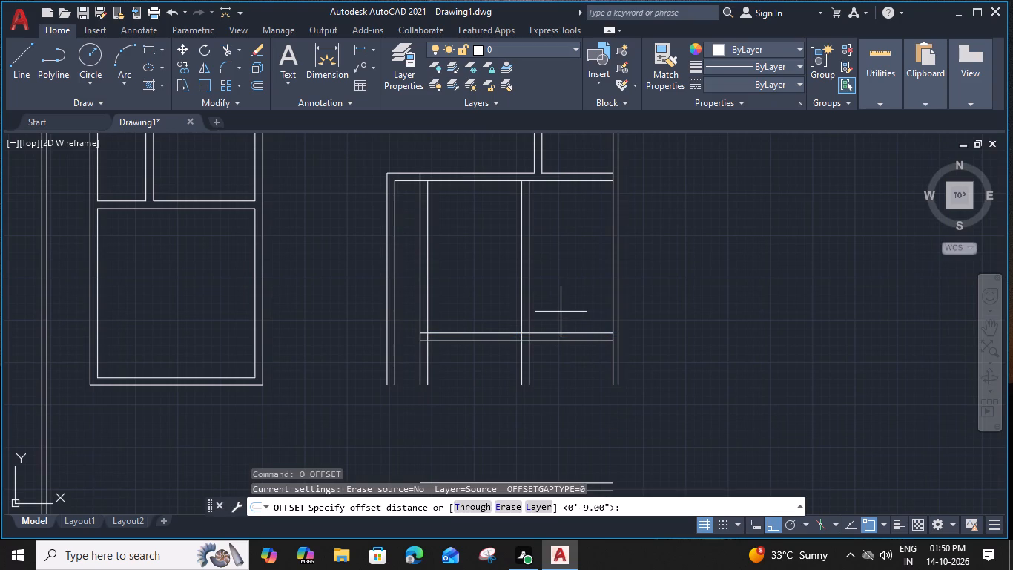
{"action": "type", "text": "8'5"}
{"action": "key", "text": "BackSpace"}
{"action": "key", "text": "6"}
{"action": "key", "text": "shift+quotedbl"}
{"action": "key", "text": "Return"}
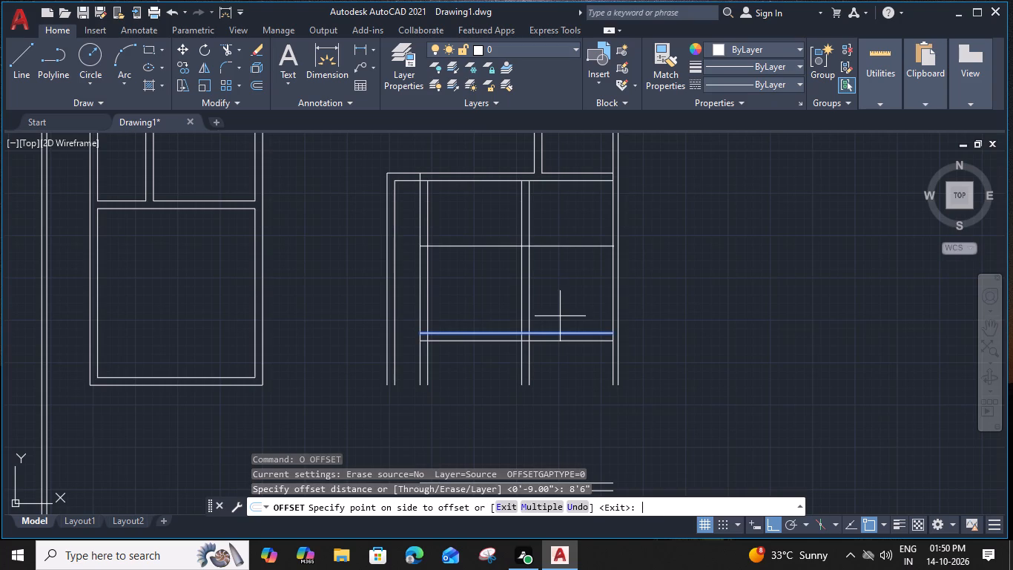
{"action": "left_click", "coordinate": [559, 296]}
{"action": "middle_click_drag", "start_coordinate": [559, 298], "coordinate": [554, 325]}
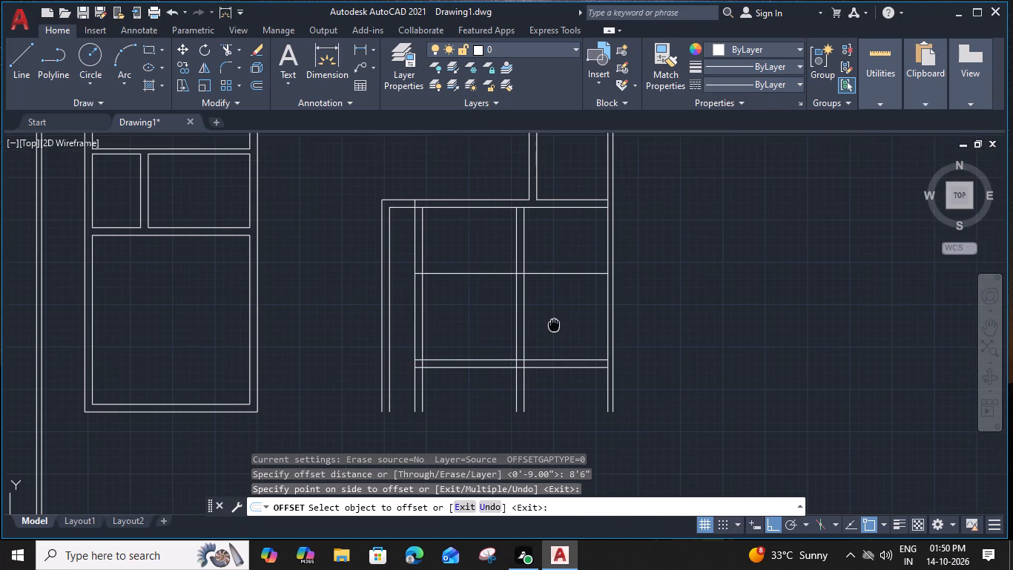
{"action": "key", "text": "Escape"}
Offset the new horizontal line 9" upward to give the cross wall its thickness.
{"action": "left_click", "coordinate": [555, 275]}
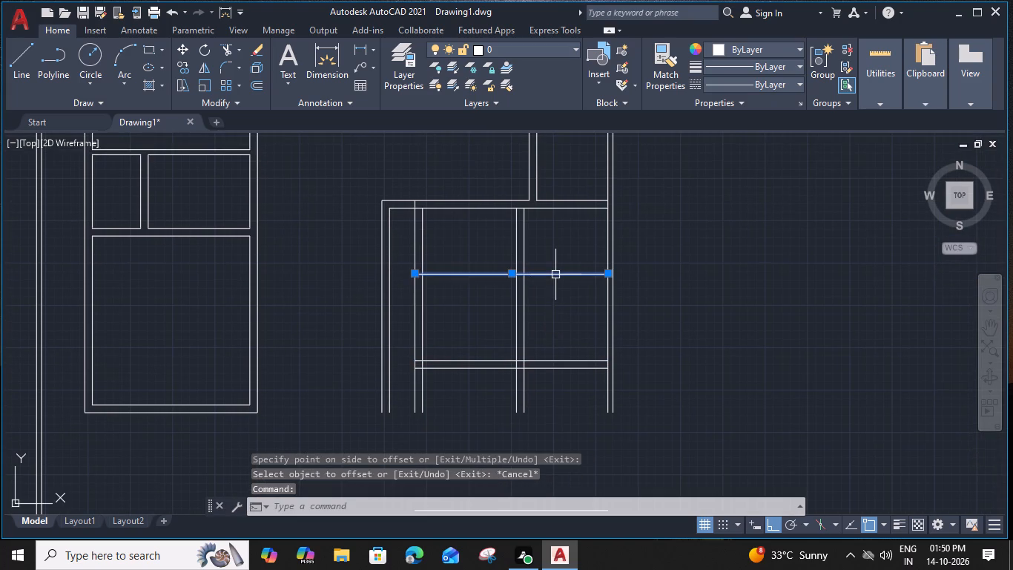
{"action": "middle_click_drag", "start_coordinate": [560, 293], "coordinate": [557, 331]}
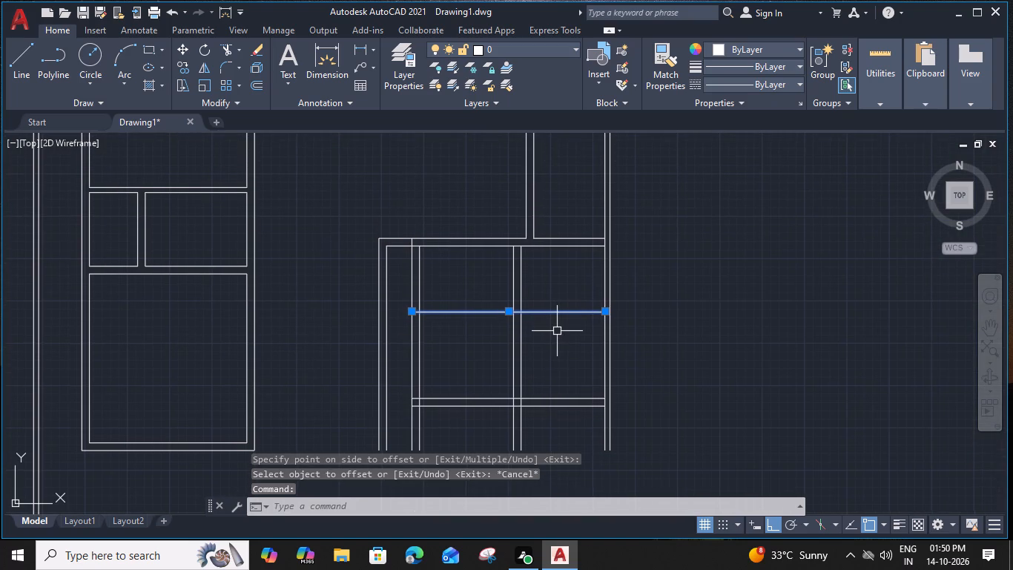
{"action": "type", "text": "o 9\""}
{"action": "key", "text": "Return"}
{"action": "left_click", "coordinate": [560, 272]}
{"action": "key", "text": "Escape"}
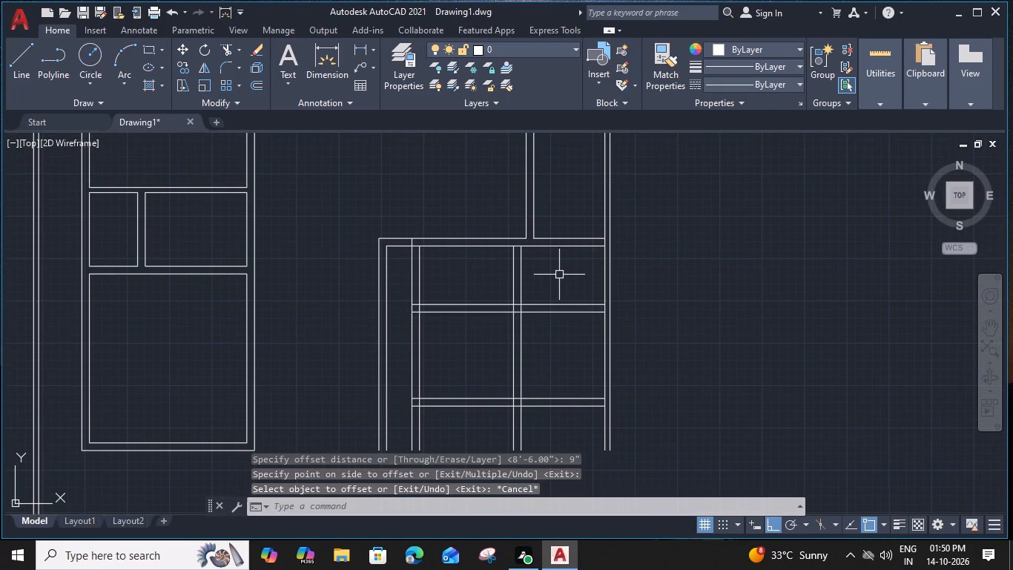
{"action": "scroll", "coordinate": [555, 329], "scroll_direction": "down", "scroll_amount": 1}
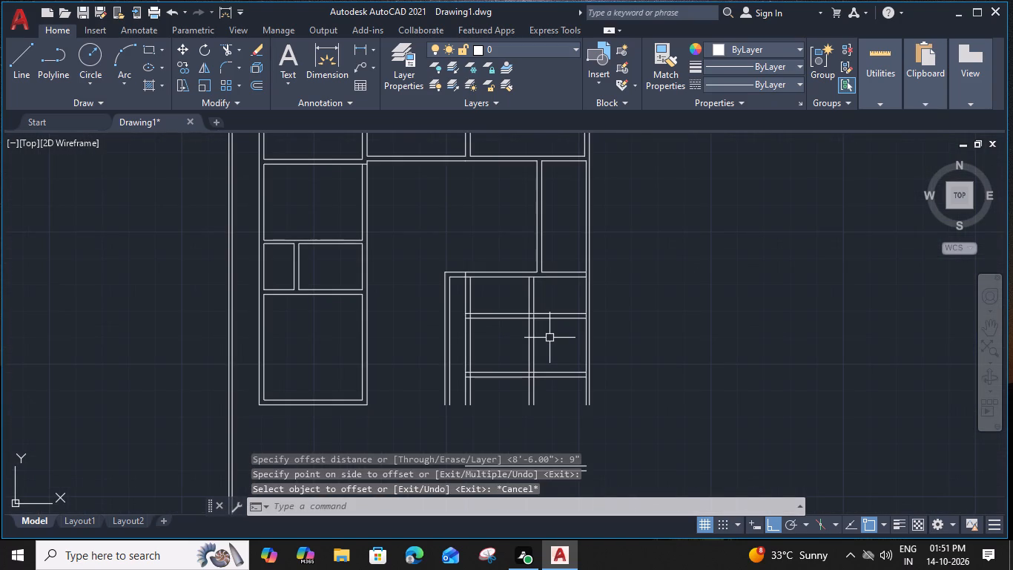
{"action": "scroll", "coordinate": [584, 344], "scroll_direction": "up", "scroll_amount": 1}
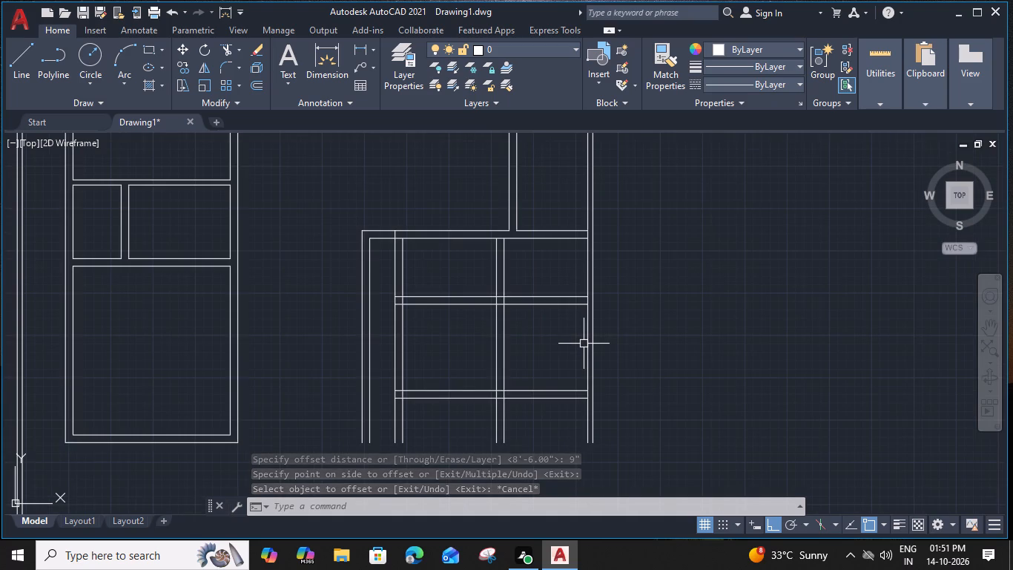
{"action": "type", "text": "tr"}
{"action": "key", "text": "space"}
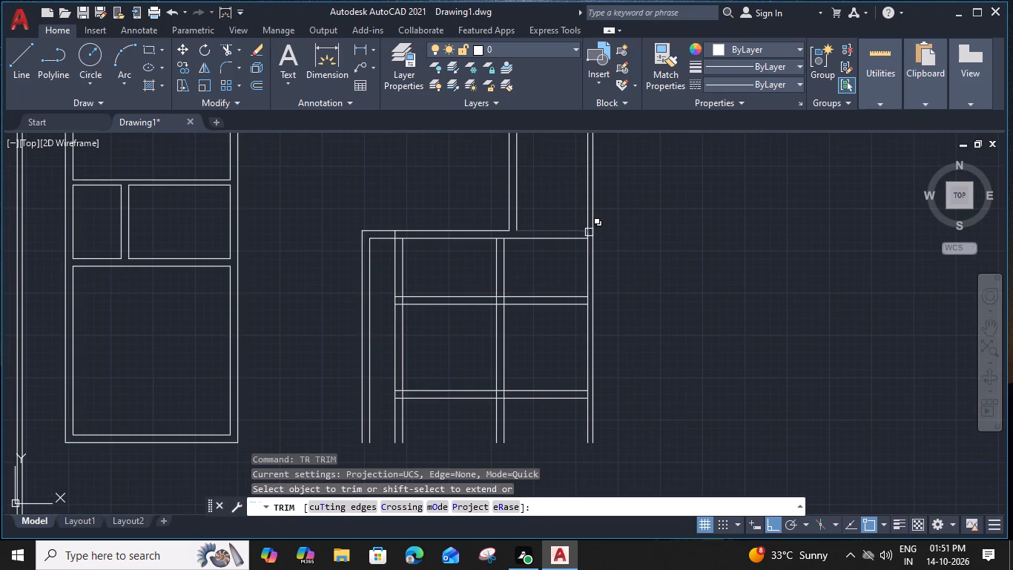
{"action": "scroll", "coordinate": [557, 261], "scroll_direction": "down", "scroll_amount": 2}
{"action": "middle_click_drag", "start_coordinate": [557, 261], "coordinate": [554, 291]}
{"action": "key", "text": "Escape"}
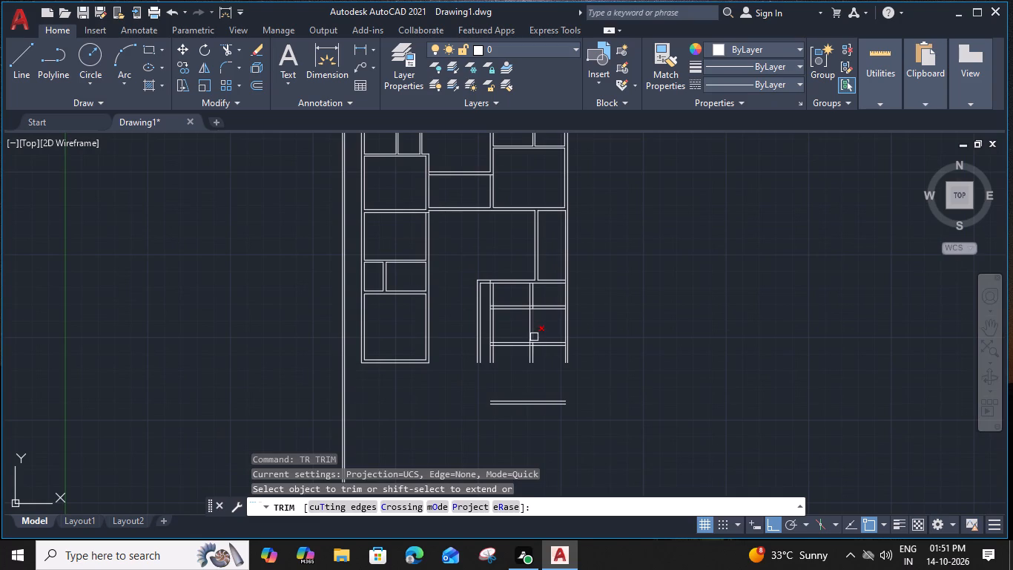
Erase the two vertical lines of the old left wall just inside the new 9" left wall.
{"action": "scroll", "coordinate": [521, 344], "scroll_direction": "up", "scroll_amount": 2}
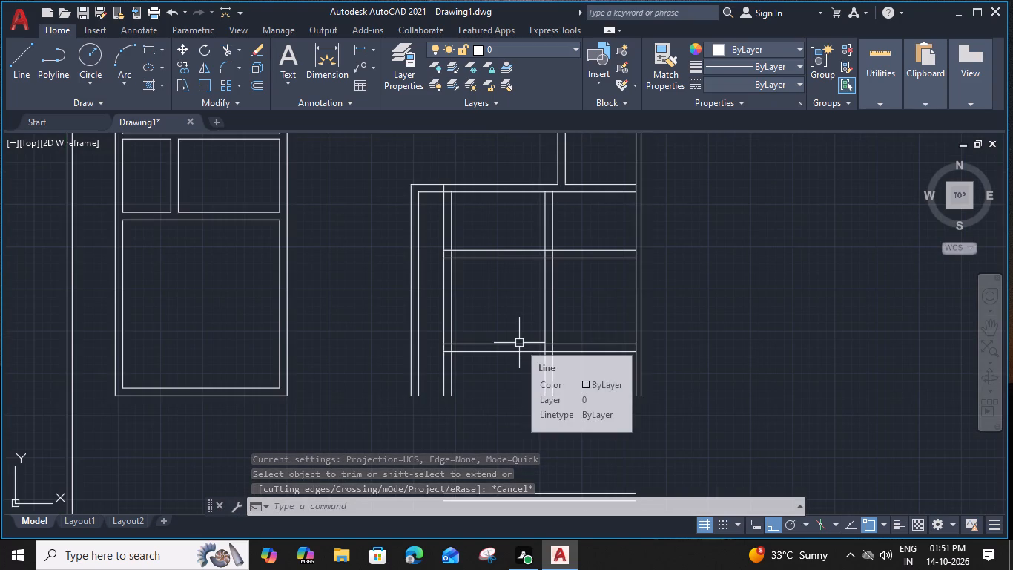
{"action": "left_click", "coordinate": [481, 290]}
{"action": "left_click", "coordinate": [428, 335]}
{"action": "key", "text": "Delete"}
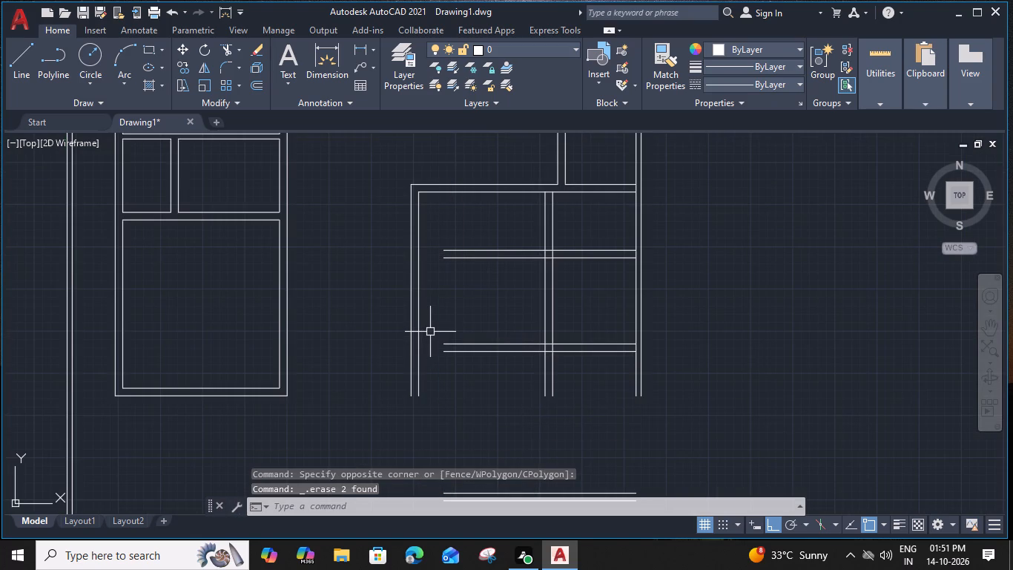
Extend both lines of the two horizontal cross walls leftward to the inner face of the new left wall.
{"action": "type", "text": "ex"}
{"action": "key", "text": "space"}
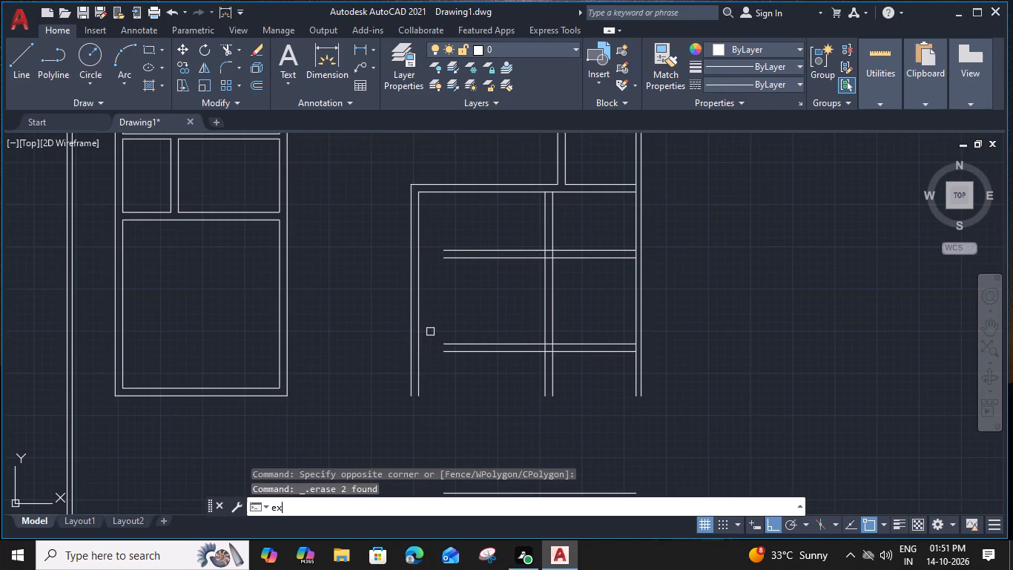
{"action": "left_click", "coordinate": [464, 351]}
{"action": "left_click", "coordinate": [461, 344]}
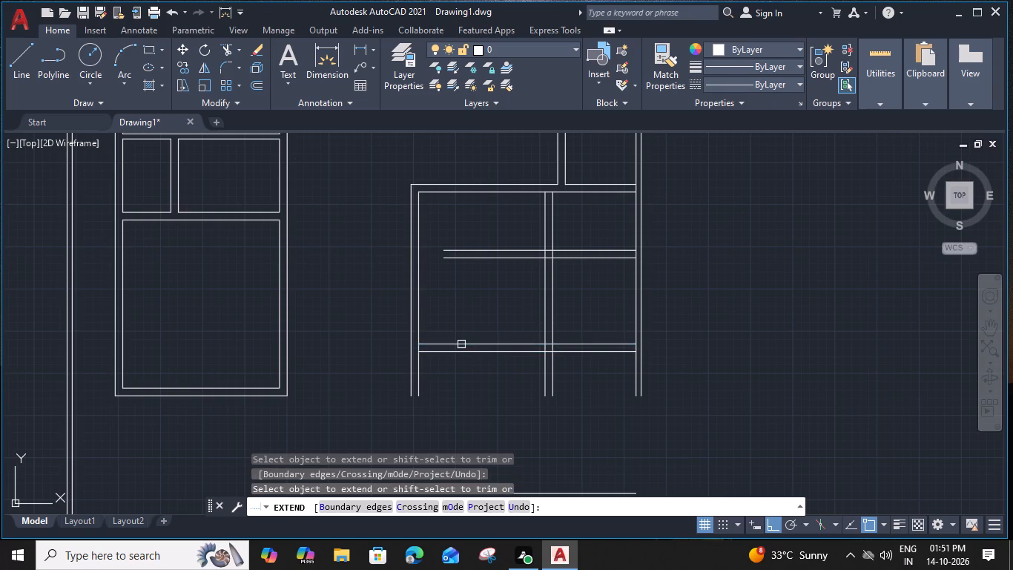
{"action": "left_click", "coordinate": [464, 258]}
{"action": "left_click", "coordinate": [465, 251]}
Extend the inner line of the right outer wall down to the detached bottom wall.
{"action": "middle_click_drag", "start_coordinate": [538, 399], "coordinate": [528, 278]}
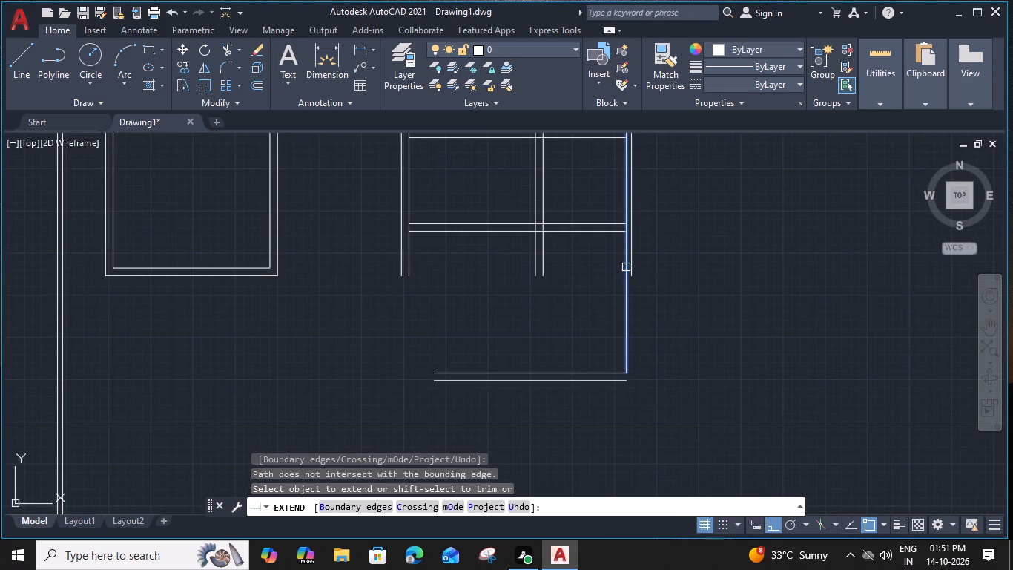
{"action": "left_click", "coordinate": [626, 267]}
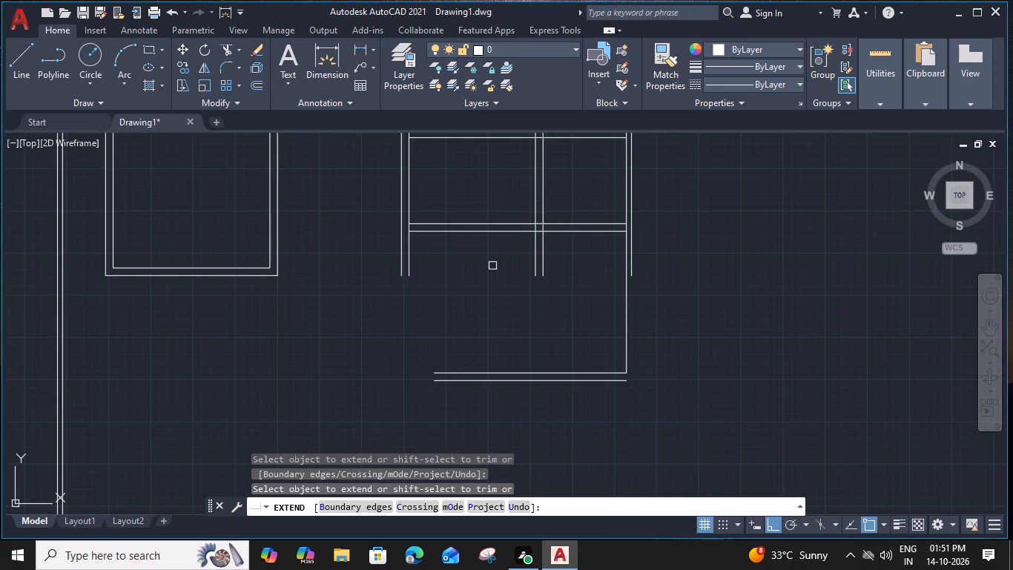
{"action": "scroll", "coordinate": [513, 257], "scroll_direction": "down", "scroll_amount": 2}
{"action": "scroll", "coordinate": [500, 258], "scroll_direction": "up", "scroll_amount": 2}
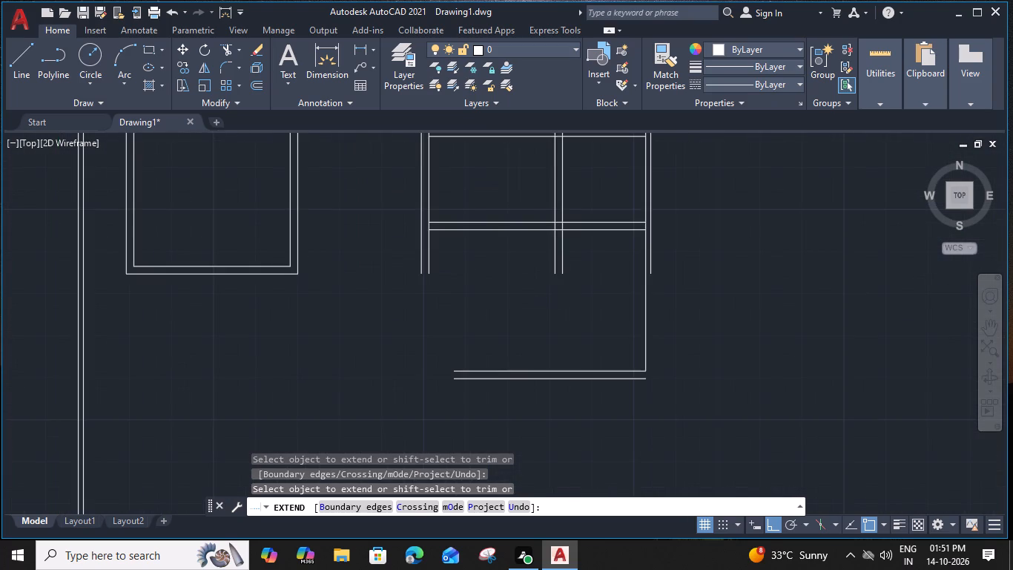
{"action": "scroll", "coordinate": [430, 264], "scroll_direction": "down", "scroll_amount": 2}
{"action": "key", "text": "Escape"}
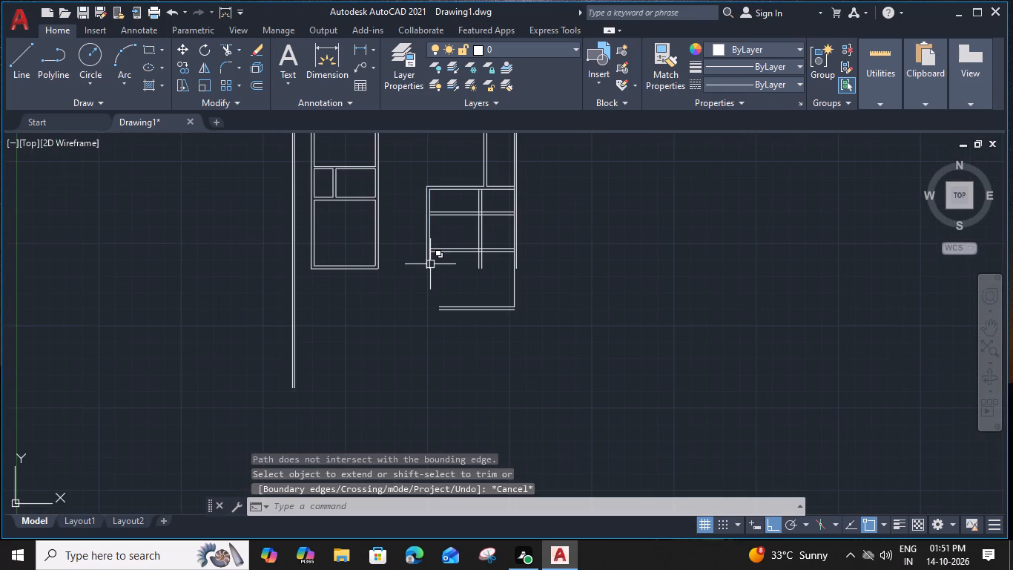
Draw a vertical line from the midpoint of the top wall's upper right-hand line down to the upper cross wall.
{"action": "middle_click_drag", "start_coordinate": [461, 291], "coordinate": [479, 361]}
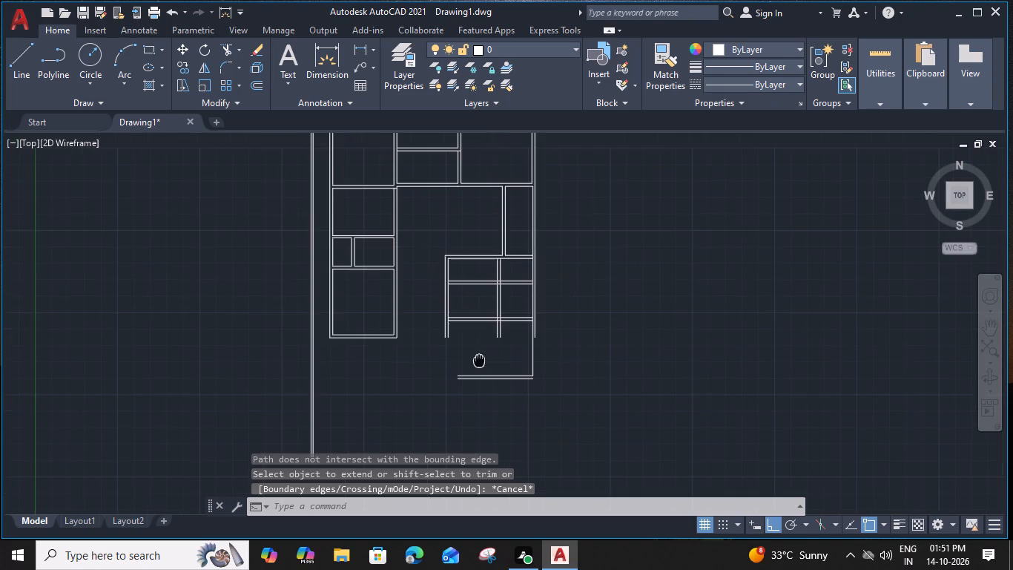
{"action": "scroll", "coordinate": [504, 258], "scroll_direction": "up", "scroll_amount": 2}
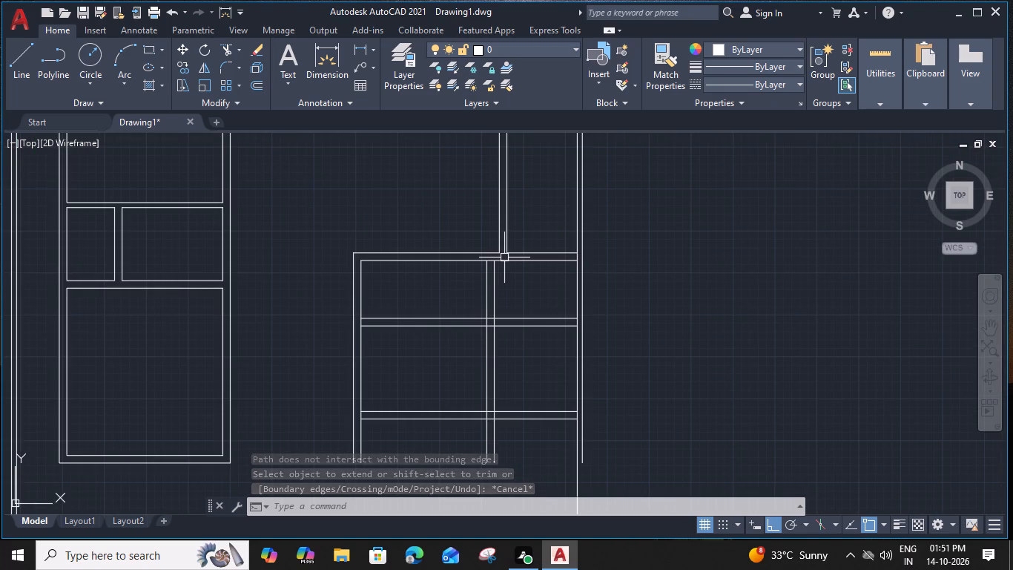
{"action": "middle_click_drag", "start_coordinate": [516, 277], "coordinate": [488, 281]}
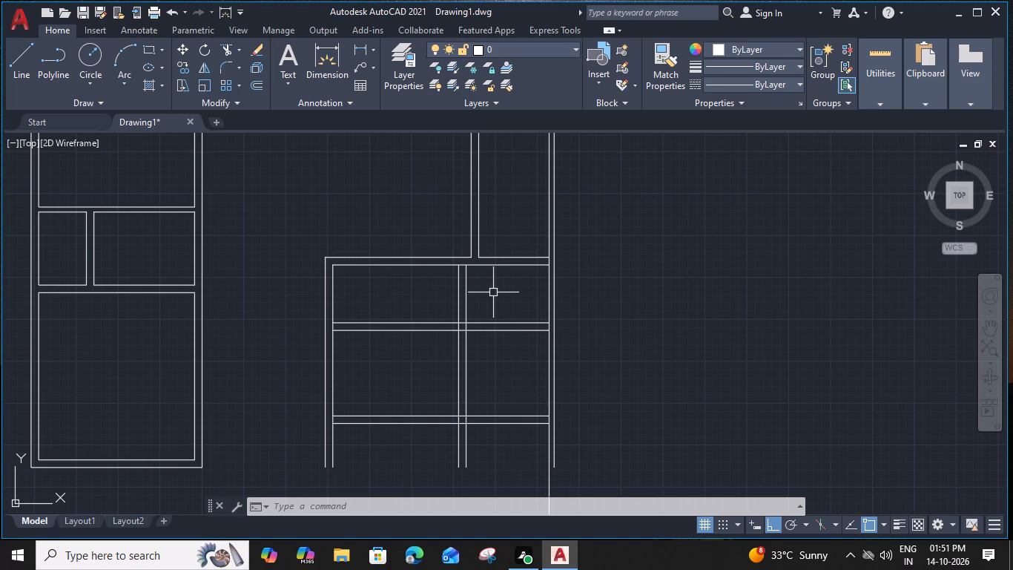
{"action": "scroll", "coordinate": [494, 295], "scroll_direction": "up", "scroll_amount": 1}
{"action": "scroll", "coordinate": [496, 301], "scroll_direction": "down", "scroll_amount": 1}
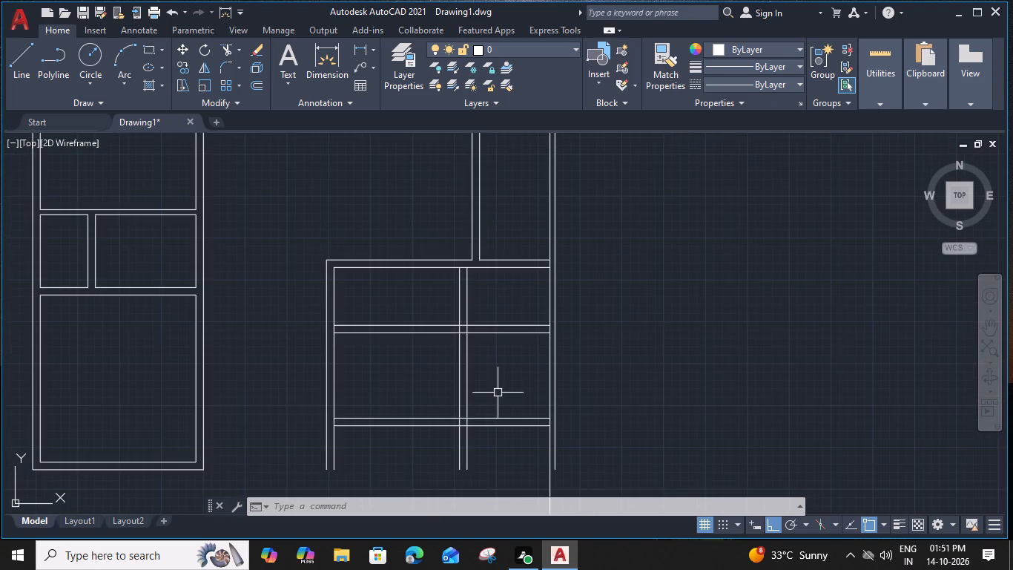
{"action": "middle_click_drag", "start_coordinate": [501, 393], "coordinate": [518, 356]}
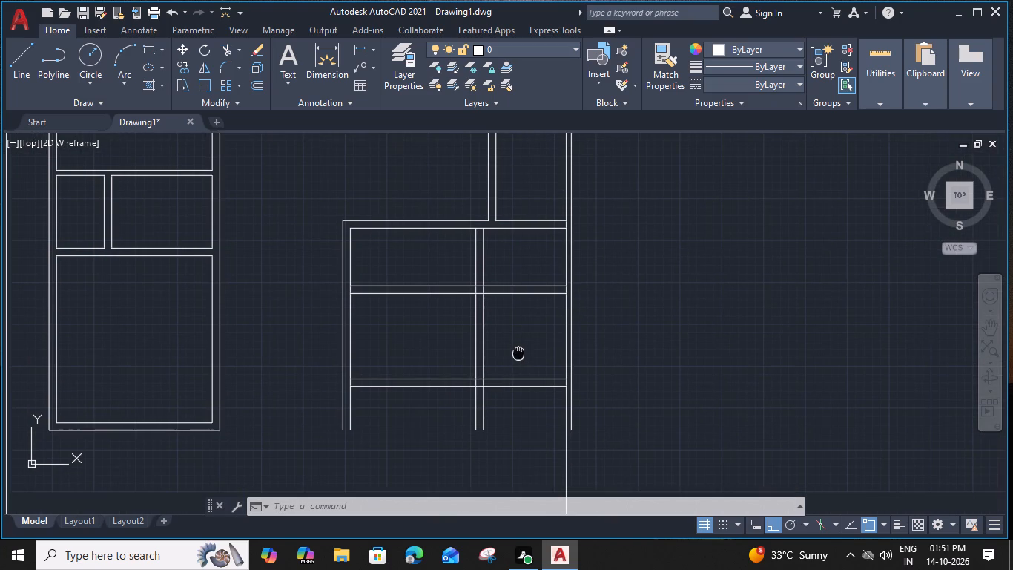
{"action": "middle_click_drag", "start_coordinate": [495, 252], "coordinate": [506, 262]}
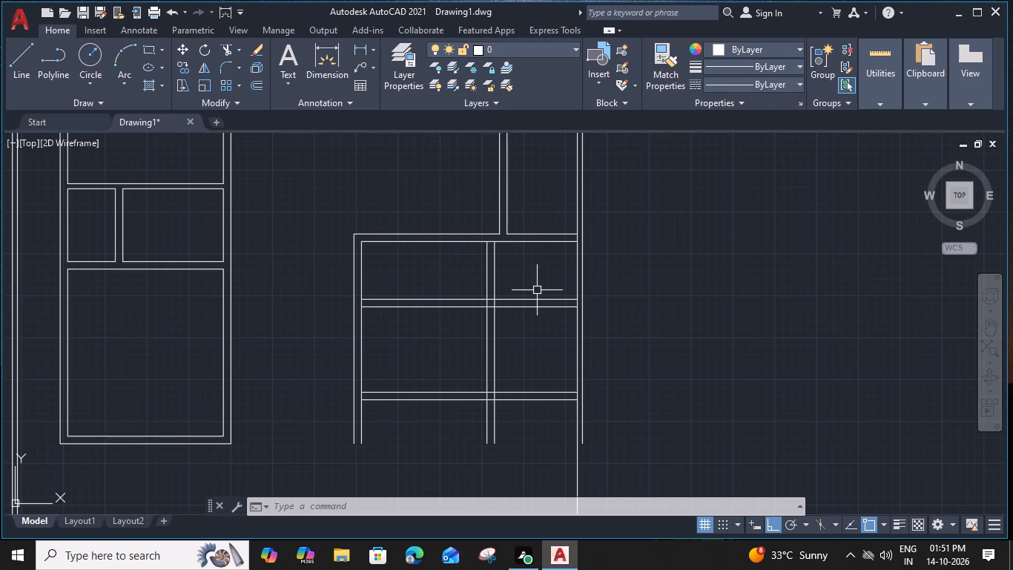
{"action": "type", "text": "l"}
{"action": "key", "text": "space"}
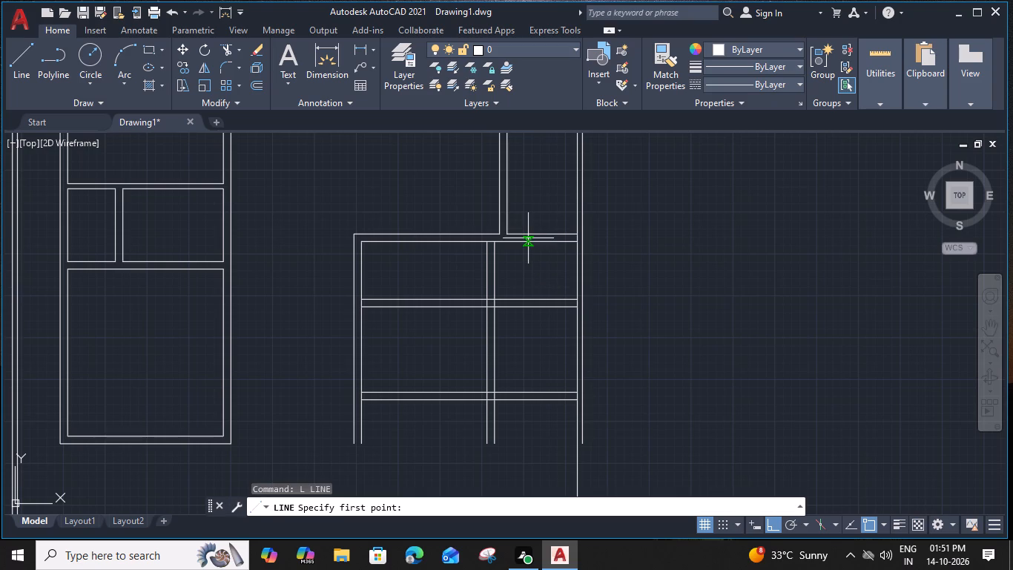
{"action": "left_click", "coordinate": [538, 235]}
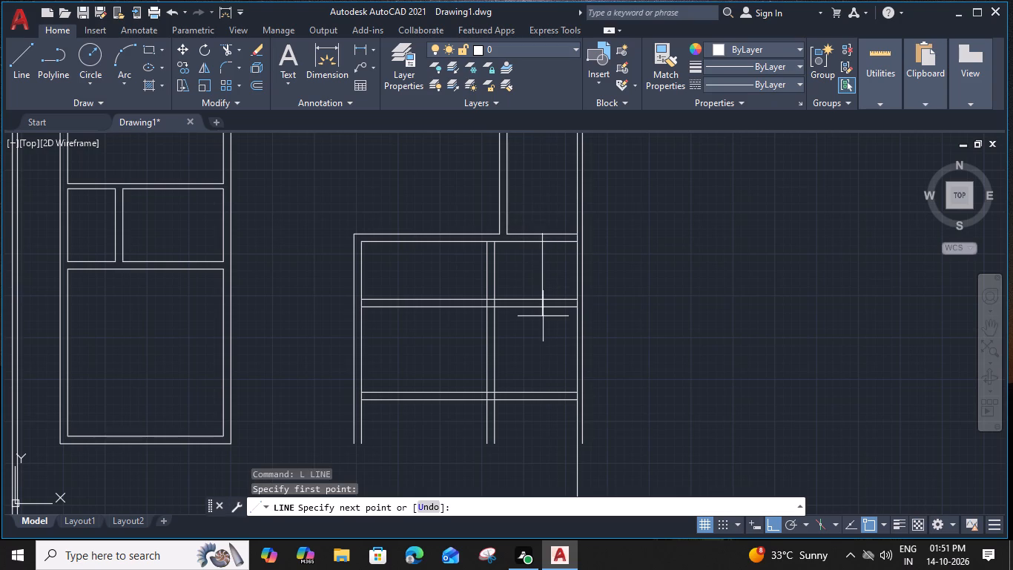
{"action": "left_click", "coordinate": [542, 298]}
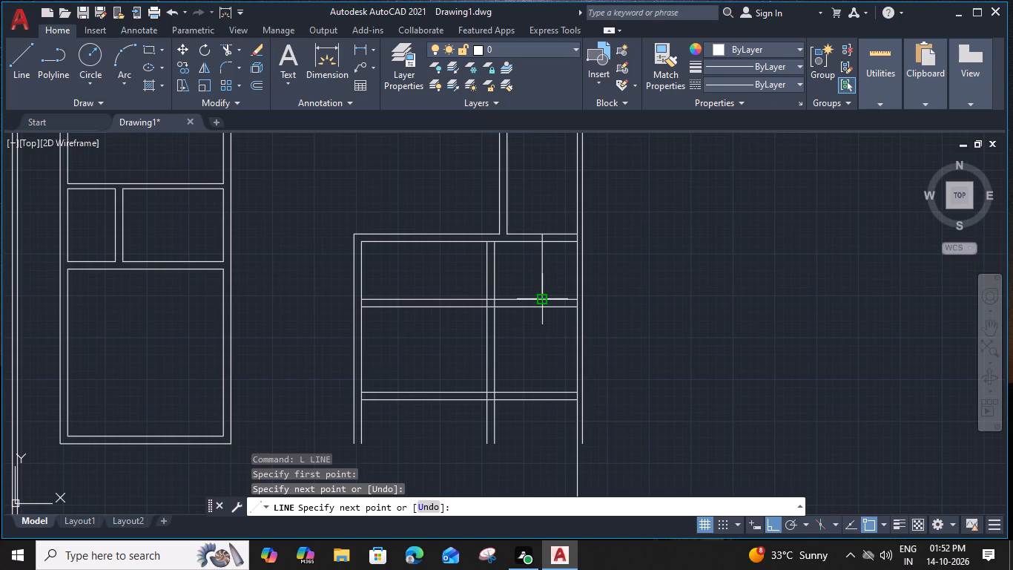
{"action": "key", "text": "Escape"}
Offset the new vertical line 9" to the left to form a partition.
{"action": "left_click", "coordinate": [542, 272]}
{"action": "type", "text": "o 9\""}
{"action": "key", "text": "Return"}
{"action": "left_click", "coordinate": [510, 286]}
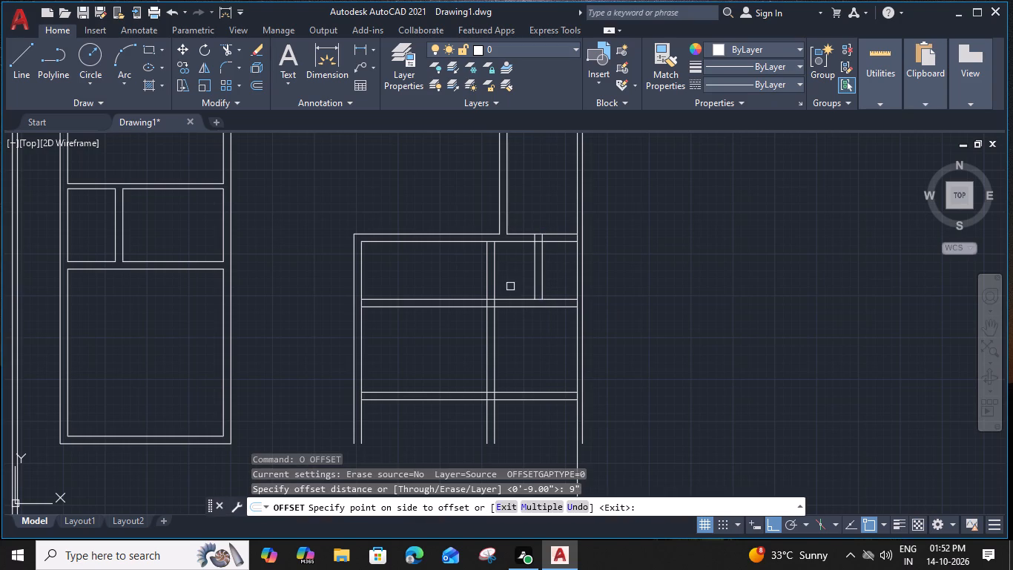
{"action": "key", "text": "Escape"}
Trim the new partition's left line inside the top wall, and the wall's lower line across the partition and small right-hand room.
{"action": "middle_click_drag", "start_coordinate": [511, 272], "coordinate": [518, 276]}
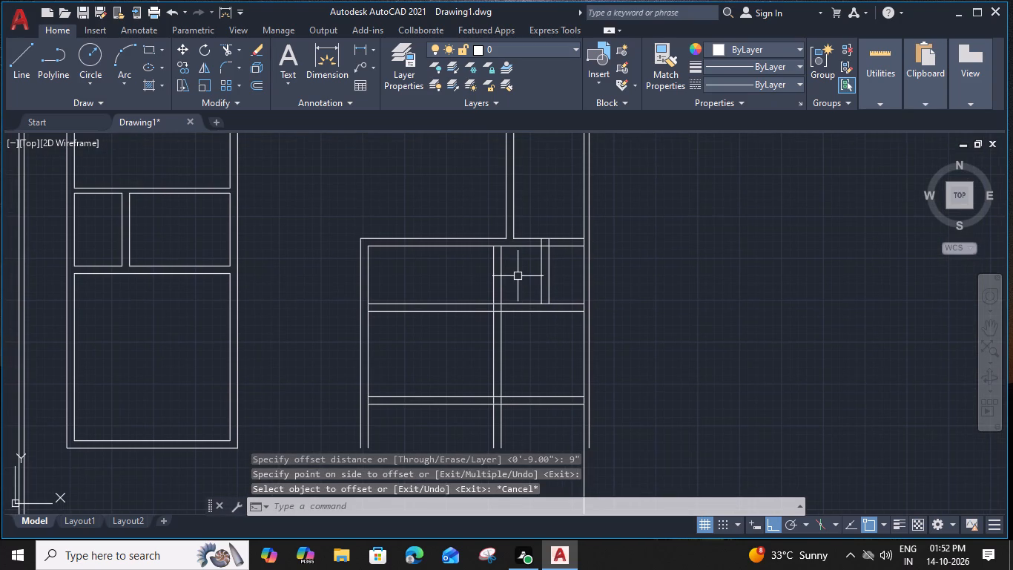
{"action": "key", "text": "t"}
{"action": "key", "text": "r"}
{"action": "key", "text": "space"}
{"action": "scroll", "coordinate": [539, 241], "scroll_direction": "up", "scroll_amount": 2}
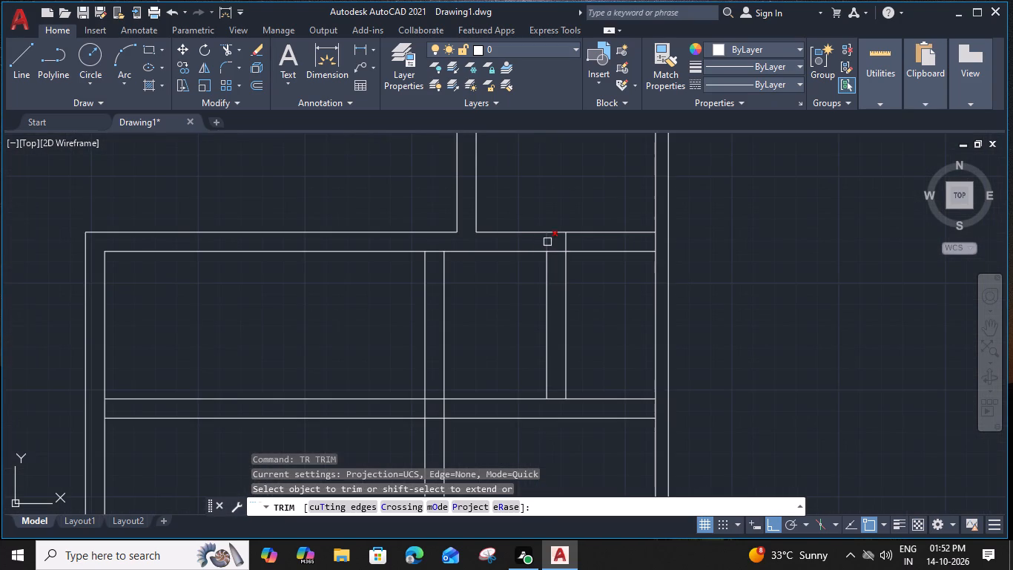
{"action": "left_click", "coordinate": [547, 241]}
{"action": "left_click", "coordinate": [552, 250]}
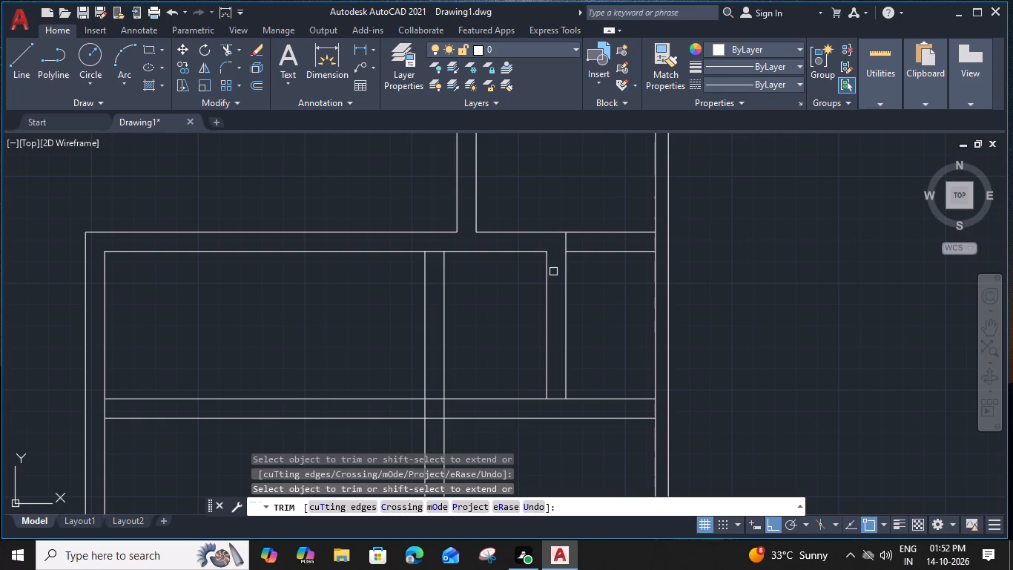
{"action": "left_click", "coordinate": [607, 252]}
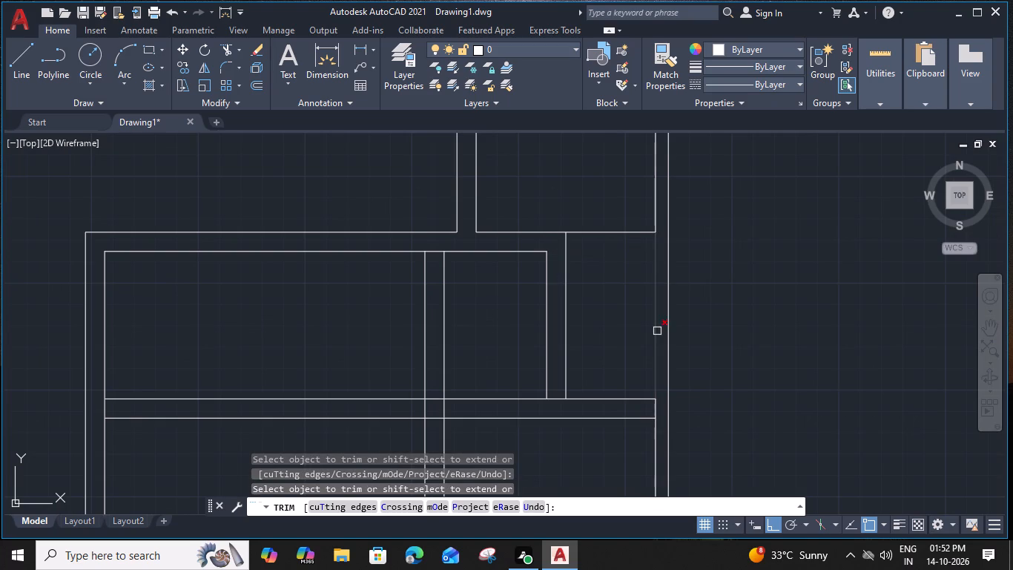
{"action": "key", "text": "Escape"}
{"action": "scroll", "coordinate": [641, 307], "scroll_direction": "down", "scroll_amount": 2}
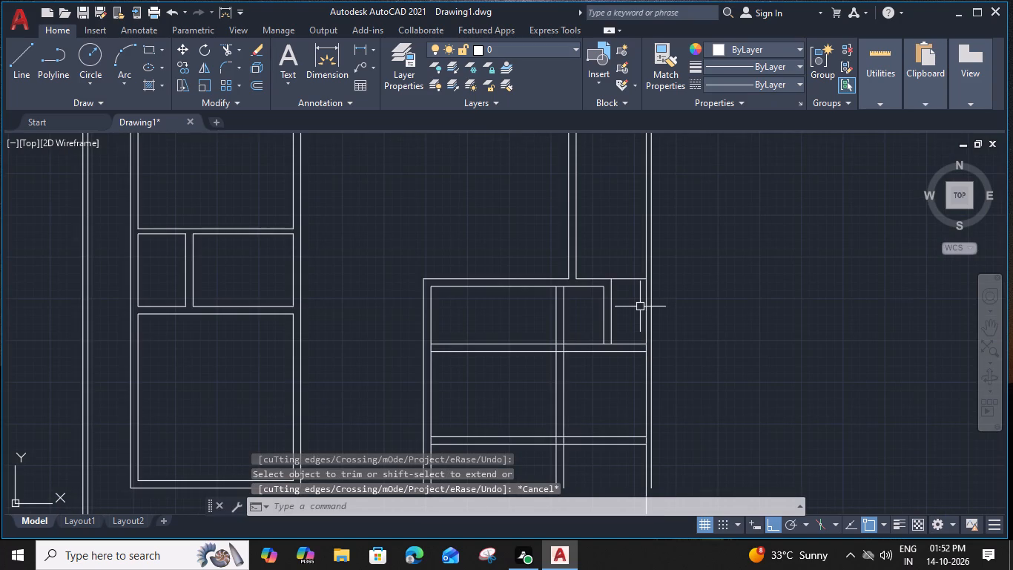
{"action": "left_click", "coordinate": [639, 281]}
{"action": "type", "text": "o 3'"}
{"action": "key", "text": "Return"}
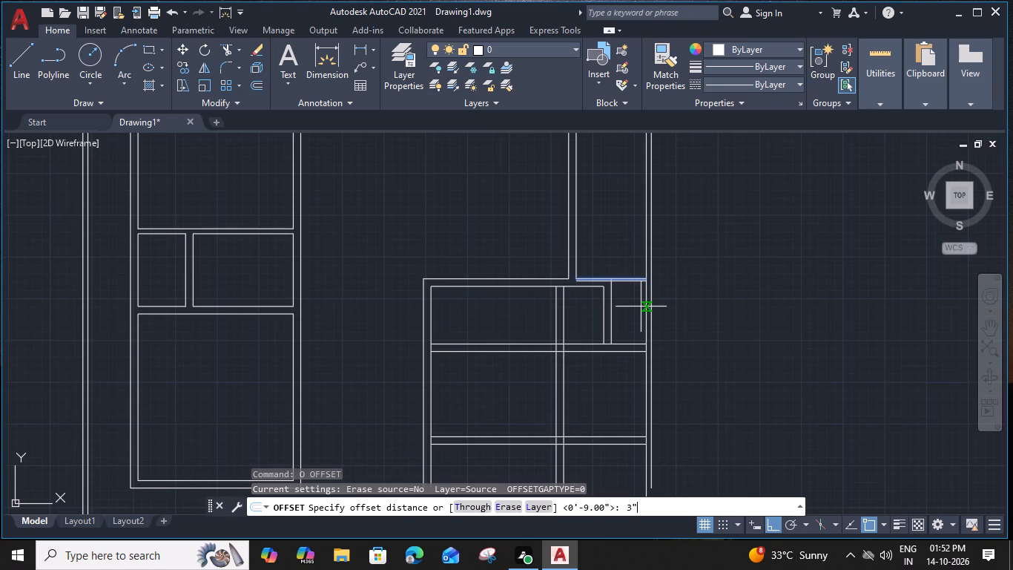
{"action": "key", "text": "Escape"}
Offset the top wall line above the small right-hand room 6" downward.
{"action": "scroll", "coordinate": [627, 275], "scroll_direction": "up", "scroll_amount": 3}
{"action": "left_click", "coordinate": [633, 287]}
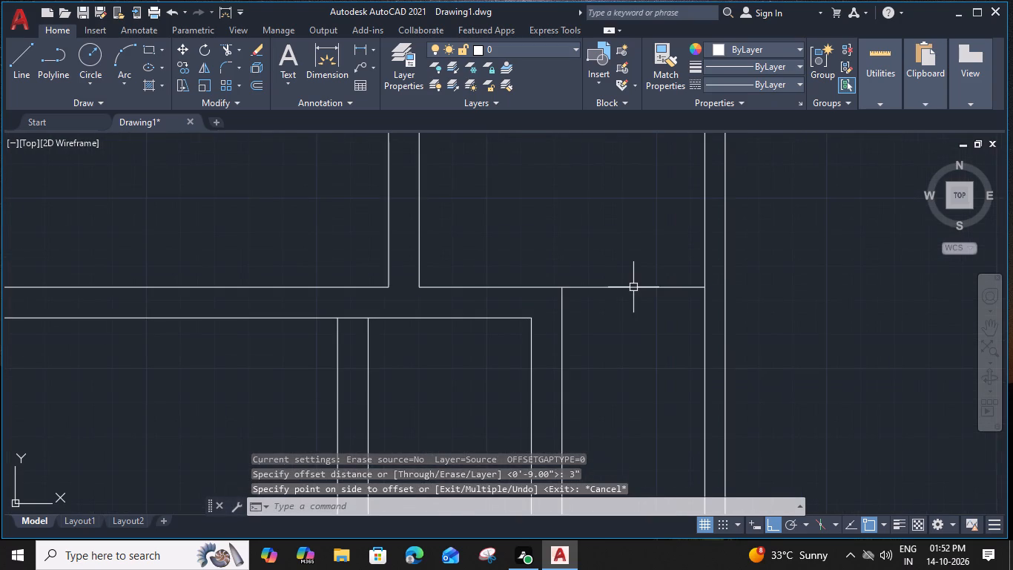
{"action": "type", "text": "o 6\""}
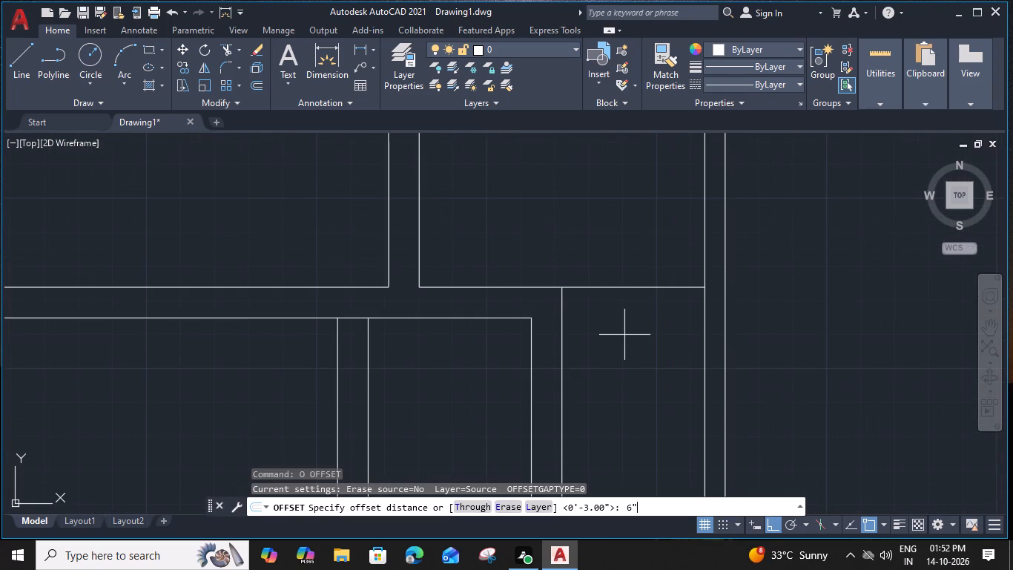
{"action": "key", "text": "Return"}
{"action": "left_click", "coordinate": [624, 368]}
{"action": "key", "text": "Escape"}
Trim the part of the 6" offset line that runs left past the new partition's right line.
{"action": "key", "text": "t"}
{"action": "key", "text": "r"}
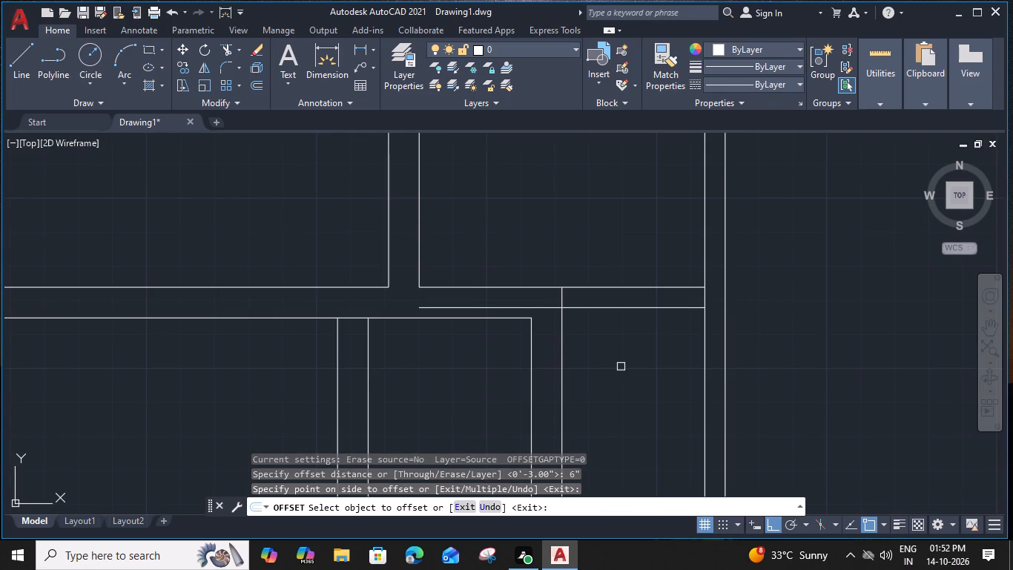
{"action": "key", "text": "space"}
{"action": "left_click", "coordinate": [552, 309]}
{"action": "key", "text": "Escape"}
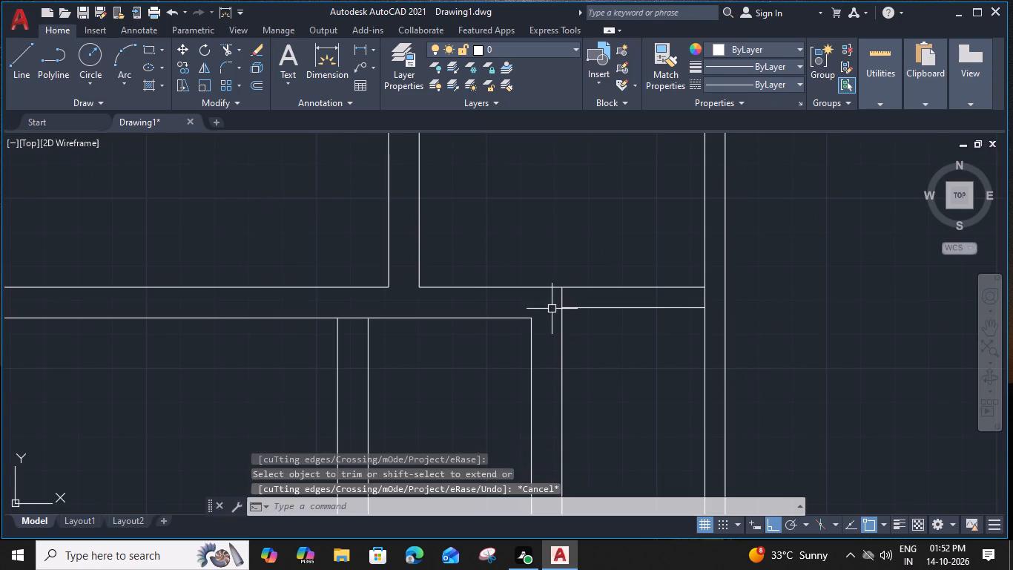
Trim away both lines of the long vertical partition between the top wall and the upper cross wall.
{"action": "scroll", "coordinate": [552, 309], "scroll_direction": "down", "scroll_amount": 2}
{"action": "middle_click_drag", "start_coordinate": [567, 377], "coordinate": [562, 315]}
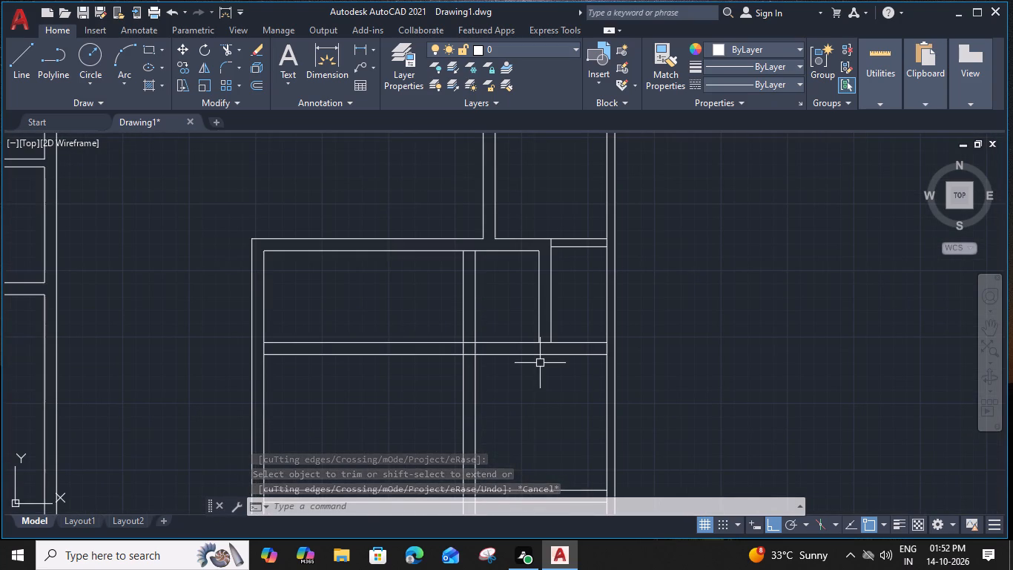
{"action": "type", "text": "tr"}
{"action": "key", "text": "space"}
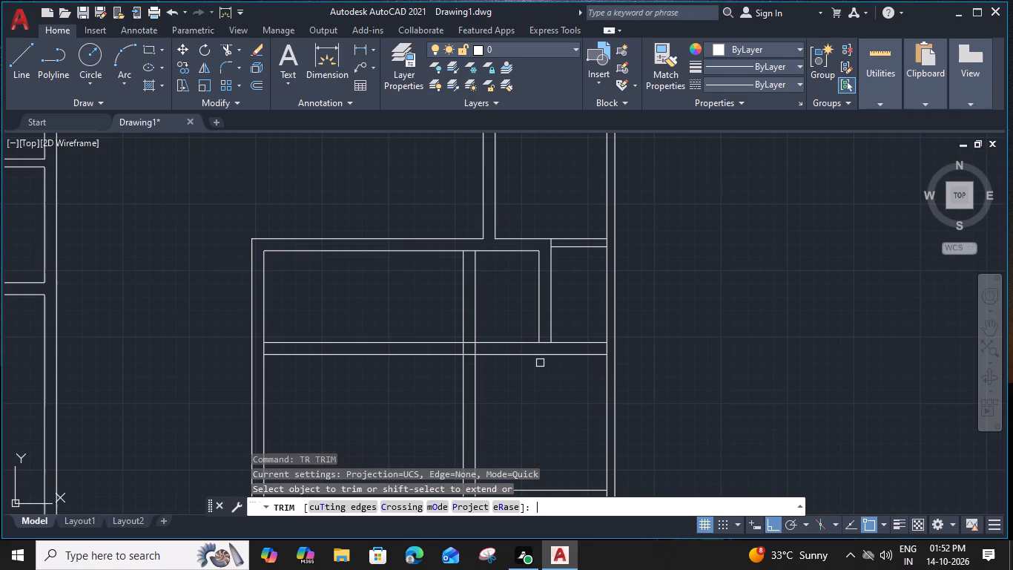
{"action": "left_click", "coordinate": [455, 307]}
{"action": "left_click", "coordinate": [509, 325]}
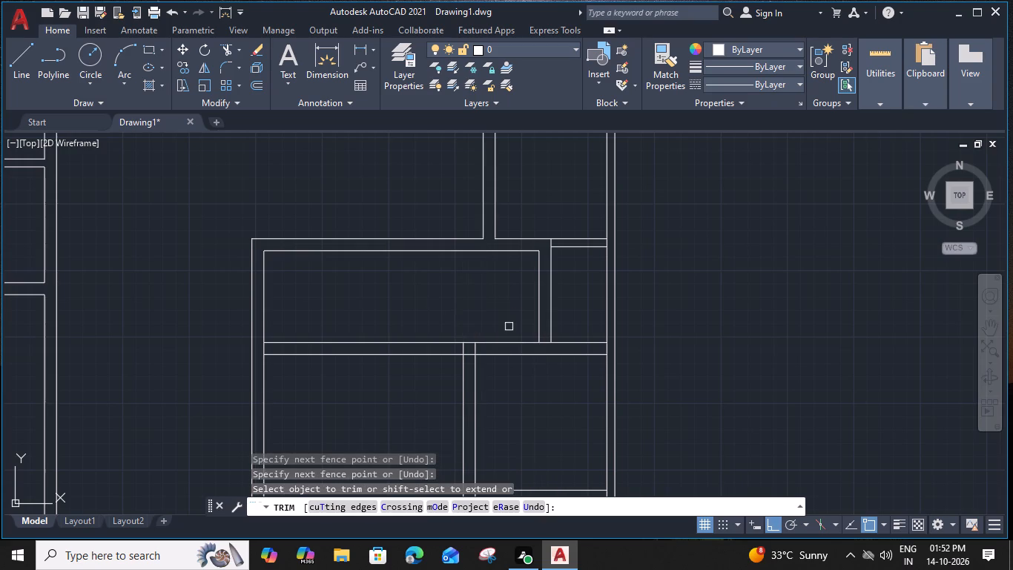
Trim off the upper cross wall left of the vertical partition and the leftover segments inside their corner.
{"action": "scroll", "coordinate": [495, 357], "scroll_direction": "up", "scroll_amount": 1}
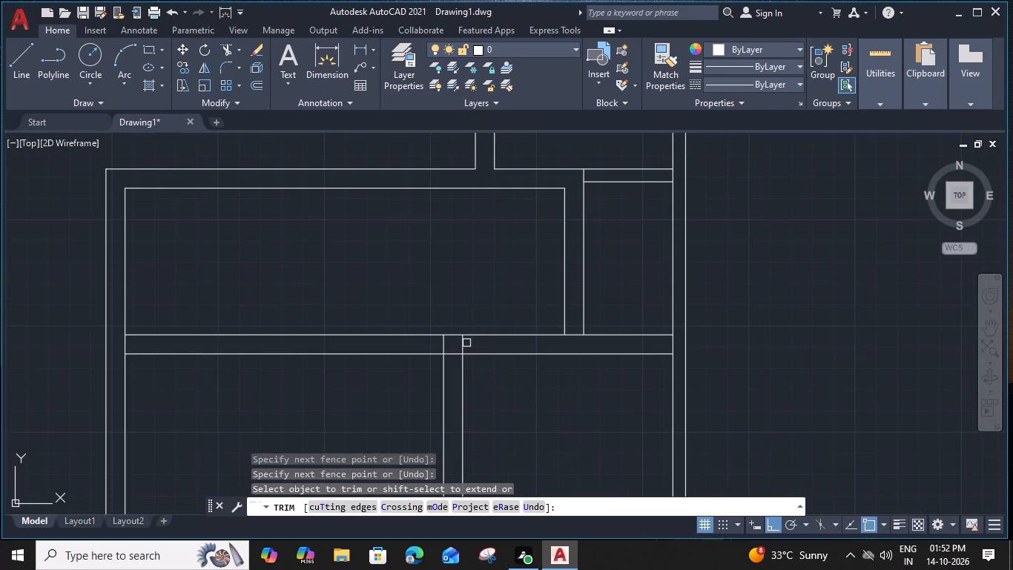
{"action": "left_click", "coordinate": [466, 343]}
{"action": "left_click", "coordinate": [460, 344]}
{"action": "scroll", "coordinate": [458, 345], "scroll_direction": "down", "scroll_amount": 1}
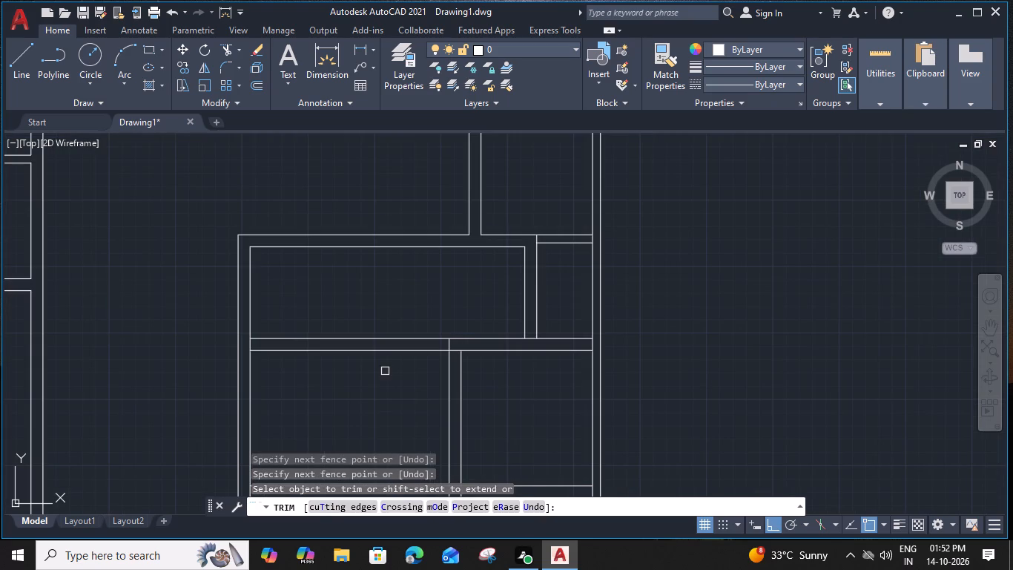
{"action": "left_click", "coordinate": [380, 377]}
{"action": "left_click", "coordinate": [403, 327]}
{"action": "scroll", "coordinate": [432, 352], "scroll_direction": "up", "scroll_amount": 1}
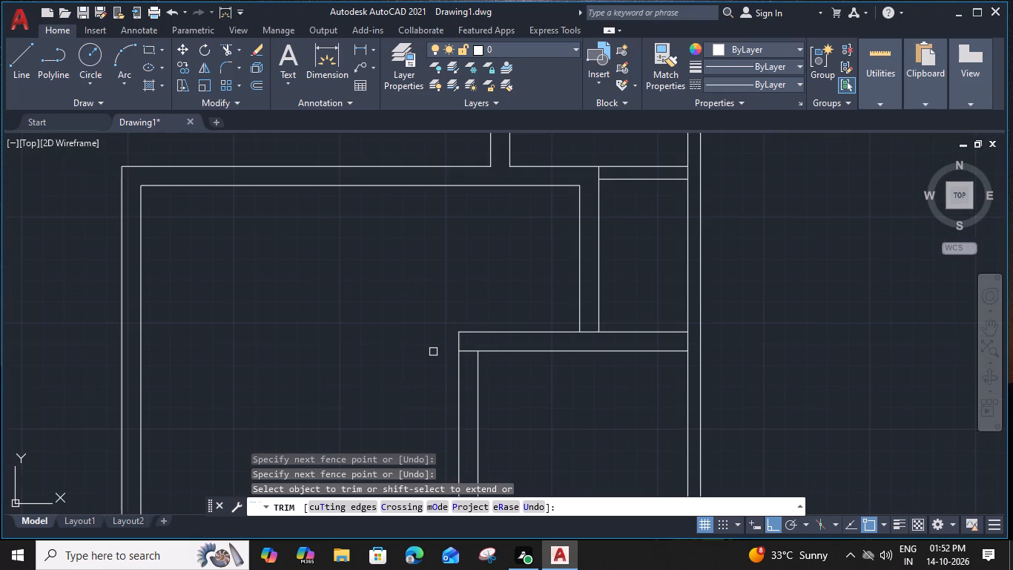
{"action": "left_click", "coordinate": [472, 353]}
Trim the right outer wall's inner line where the upper cross wall joins it.
{"action": "scroll", "coordinate": [472, 353], "scroll_direction": "down", "scroll_amount": 2}
{"action": "scroll", "coordinate": [550, 351], "scroll_direction": "up", "scroll_amount": 2}
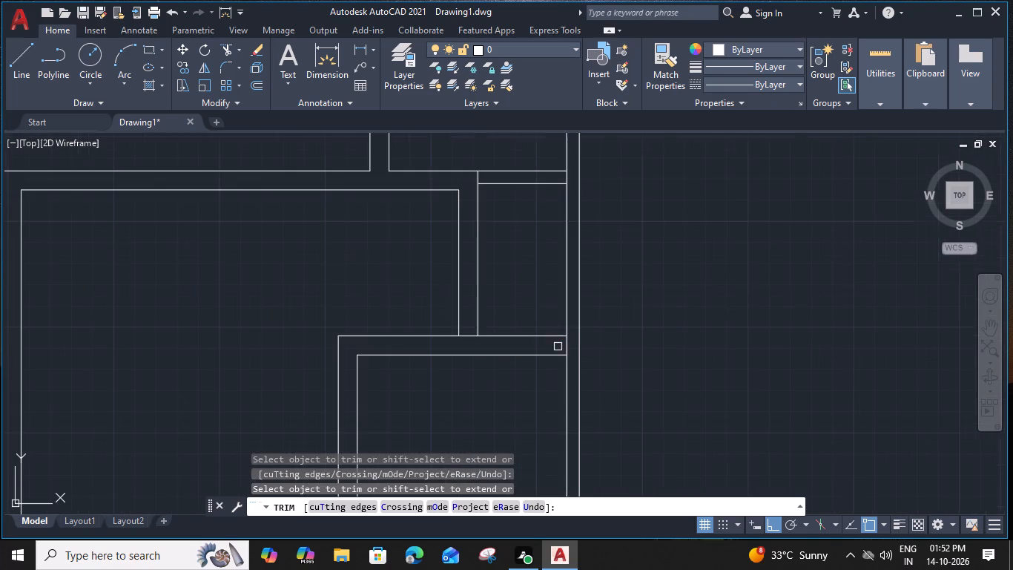
{"action": "left_click", "coordinate": [566, 342]}
{"action": "scroll", "coordinate": [566, 343], "scroll_direction": "down", "scroll_amount": 2}
{"action": "middle_click_drag", "start_coordinate": [532, 369], "coordinate": [532, 356]}
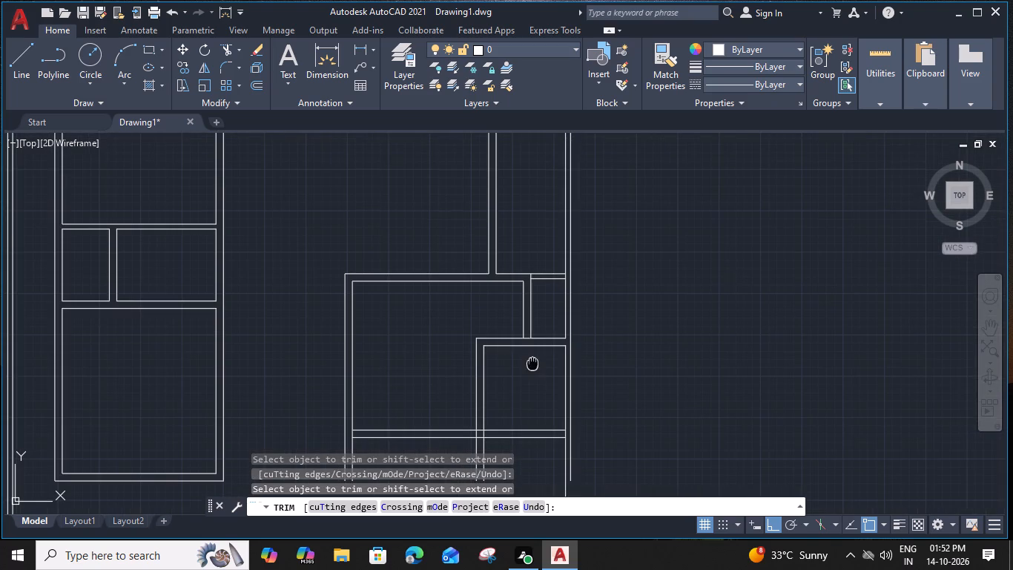
{"action": "middle_click_drag", "start_coordinate": [532, 356], "coordinate": [537, 327]}
{"action": "key", "text": "Escape"}
Measure the width and depth of the large left-hand room above the lower cross wall.
{"action": "middle_click_drag", "start_coordinate": [527, 385], "coordinate": [536, 327]}
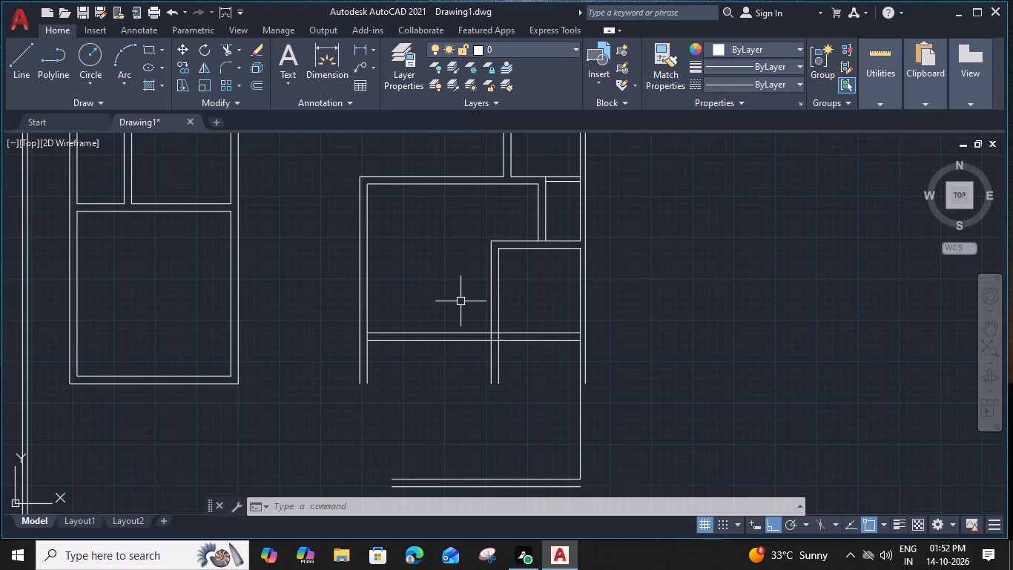
{"action": "type", "text": "mea"}
{"action": "key", "text": "space"}
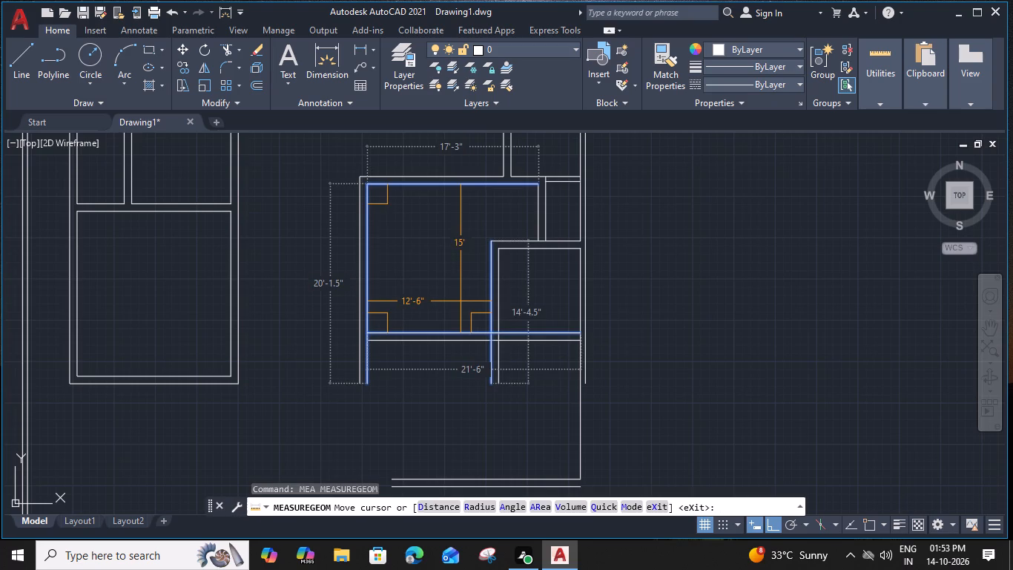
{"action": "key", "text": "Escape"}
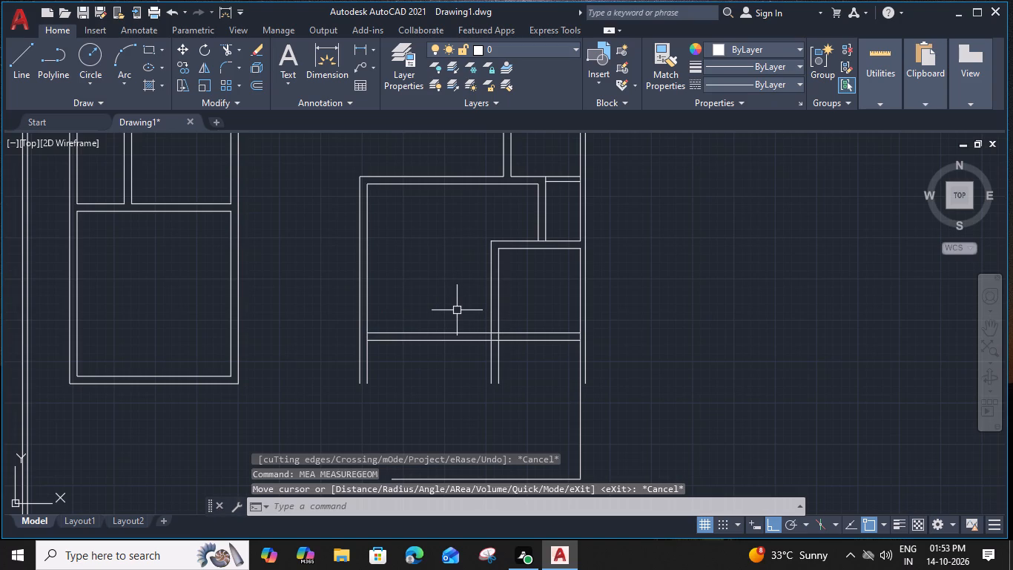
Fillet the right outer wall's outer line and the bottom wall's outer line into a square corner with zero radius.
{"action": "scroll", "coordinate": [527, 344], "scroll_direction": "up", "scroll_amount": 1}
{"action": "scroll", "coordinate": [524, 366], "scroll_direction": "down", "scroll_amount": 2}
{"action": "middle_click_drag", "start_coordinate": [524, 363], "coordinate": [524, 366]}
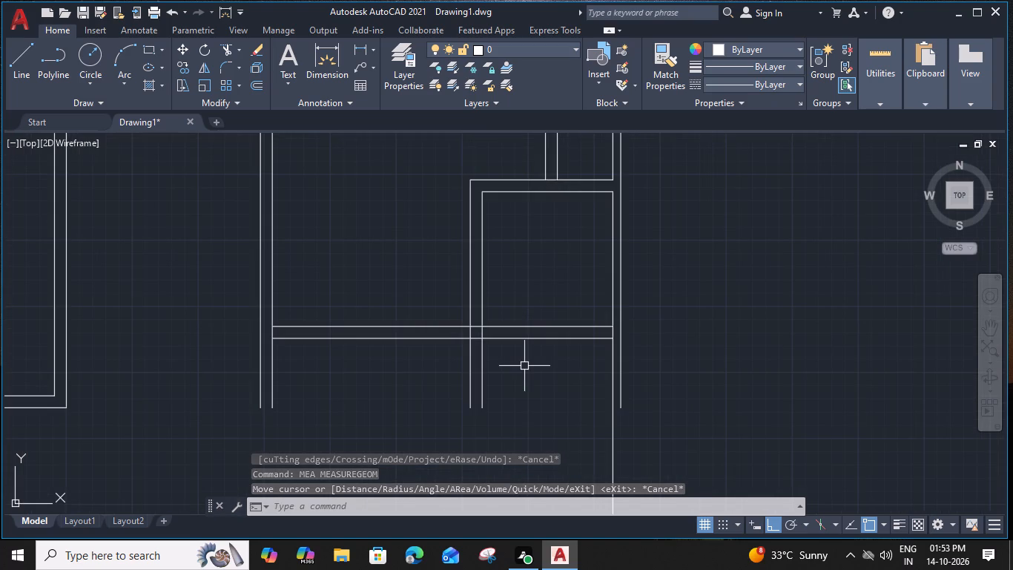
{"action": "middle_click_drag", "start_coordinate": [524, 366], "coordinate": [520, 328]}
{"action": "key", "text": "f"}
{"action": "key", "text": "space"}
{"action": "type", "text": "m"}
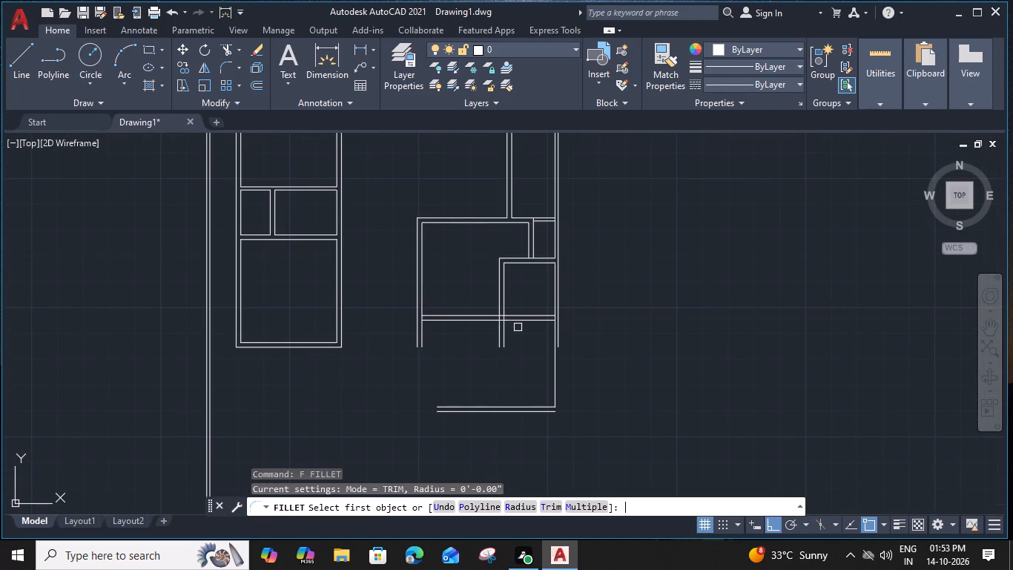
{"action": "key", "text": "space"}
{"action": "scroll", "coordinate": [538, 364], "scroll_direction": "up", "scroll_amount": 2}
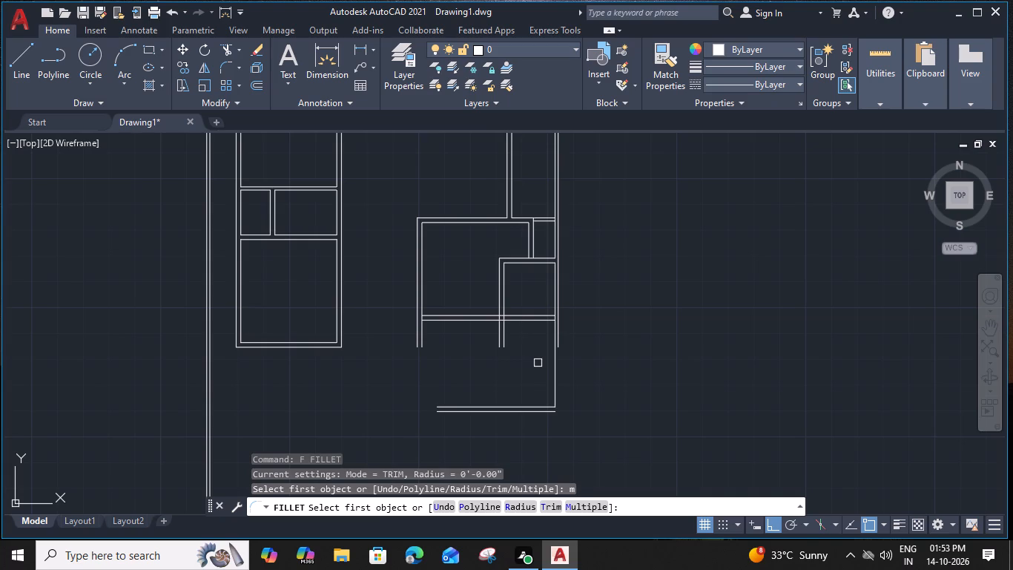
{"action": "middle_click_drag", "start_coordinate": [547, 359], "coordinate": [537, 294]}
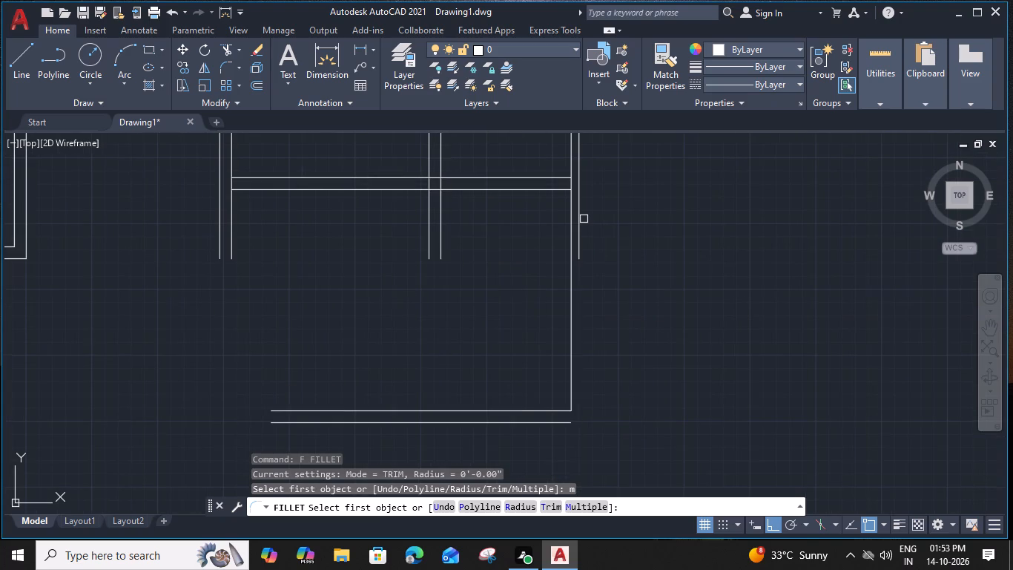
{"action": "left_click", "coordinate": [581, 219]}
{"action": "left_click", "coordinate": [552, 427]}
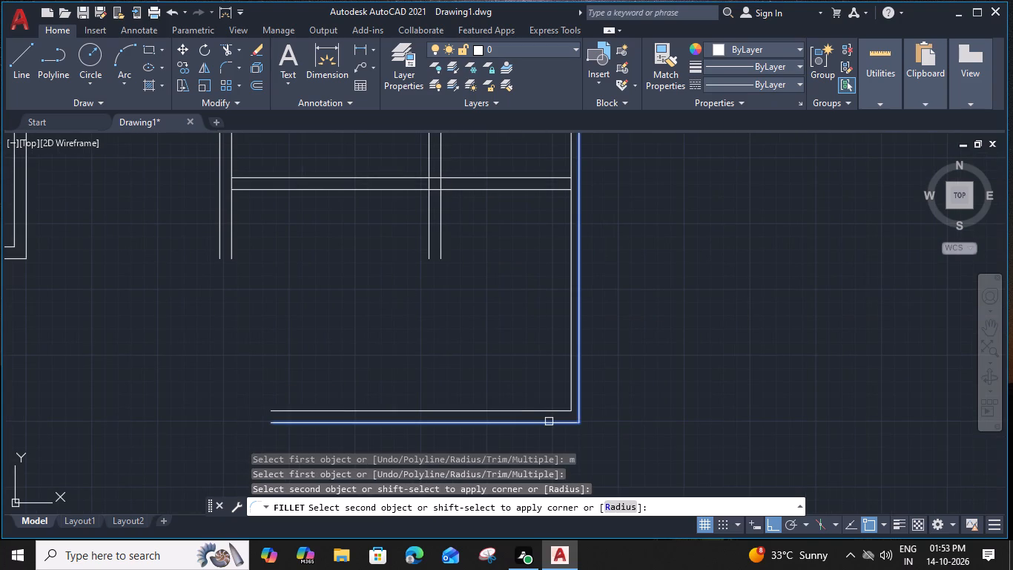
{"action": "left_click", "coordinate": [549, 422]}
Fillet the bottom wall's outer line to the inner line of the long boundary wall on the far left.
{"action": "scroll", "coordinate": [385, 379], "scroll_direction": "down", "scroll_amount": 2}
{"action": "middle_click_drag", "start_coordinate": [355, 377], "coordinate": [592, 344]}
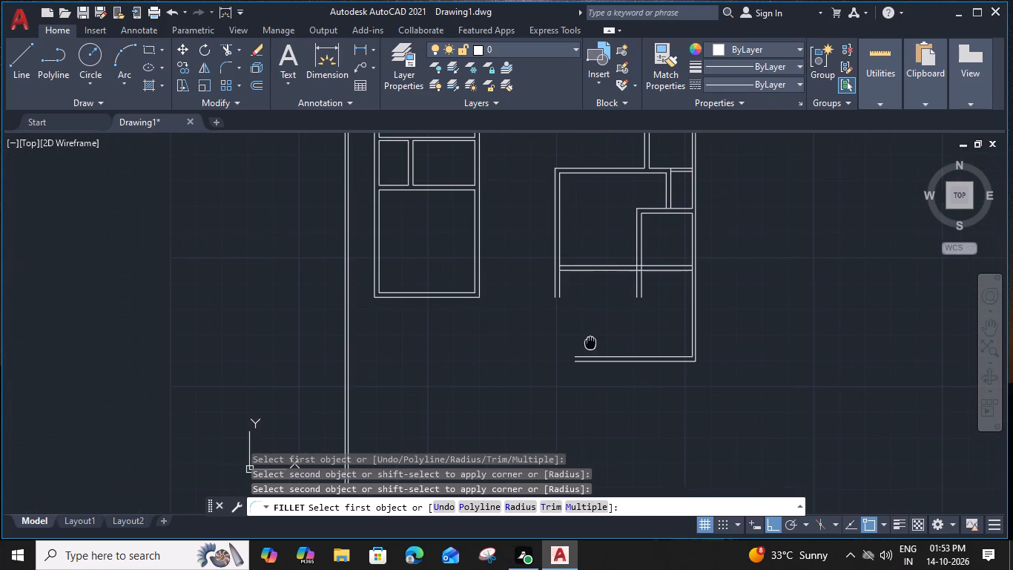
{"action": "scroll", "coordinate": [568, 364], "scroll_direction": "up", "scroll_amount": 1}
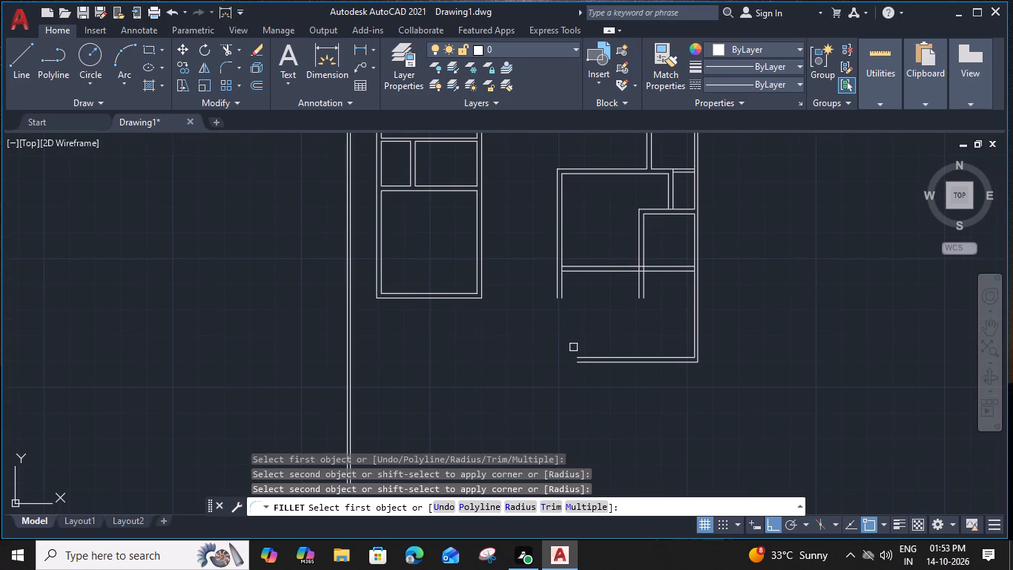
{"action": "left_click", "coordinate": [587, 362]}
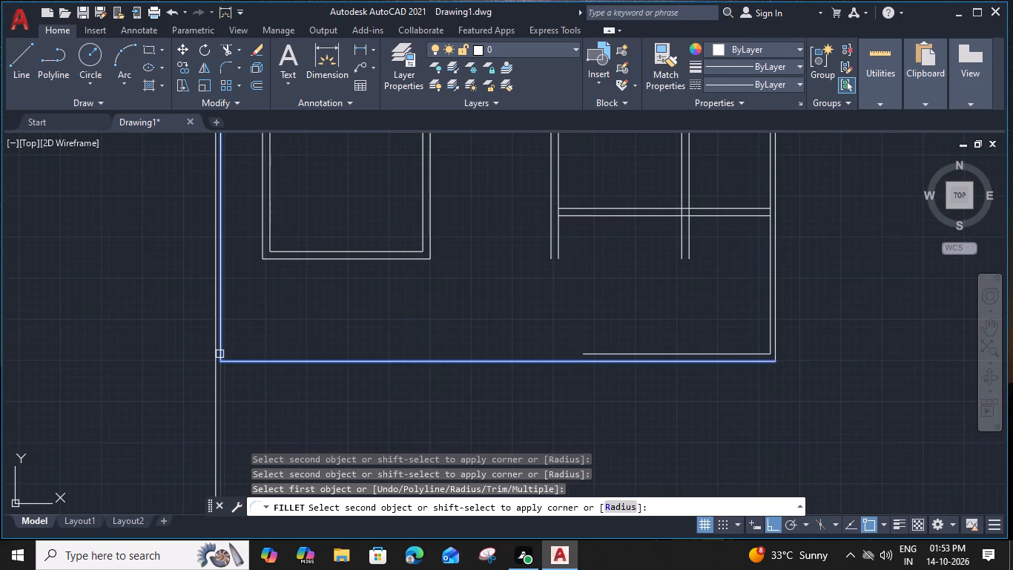
{"action": "left_click", "coordinate": [220, 354]}
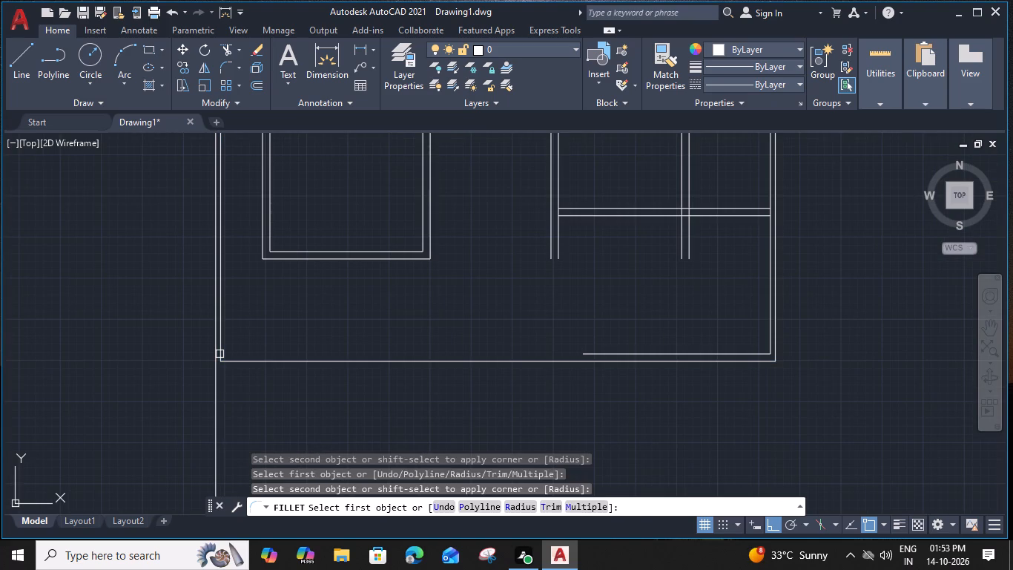
Join the bottom wall's inner and outer lines to the matching lines of the left-hand room's outer wall in square corners.
{"action": "left_click", "coordinate": [590, 353]}
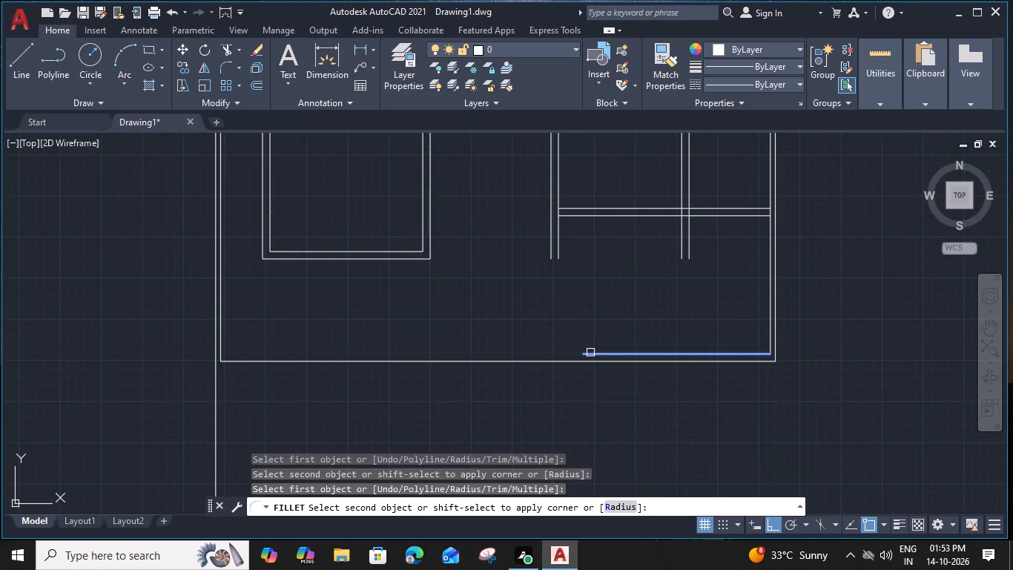
{"action": "left_click", "coordinate": [269, 244]}
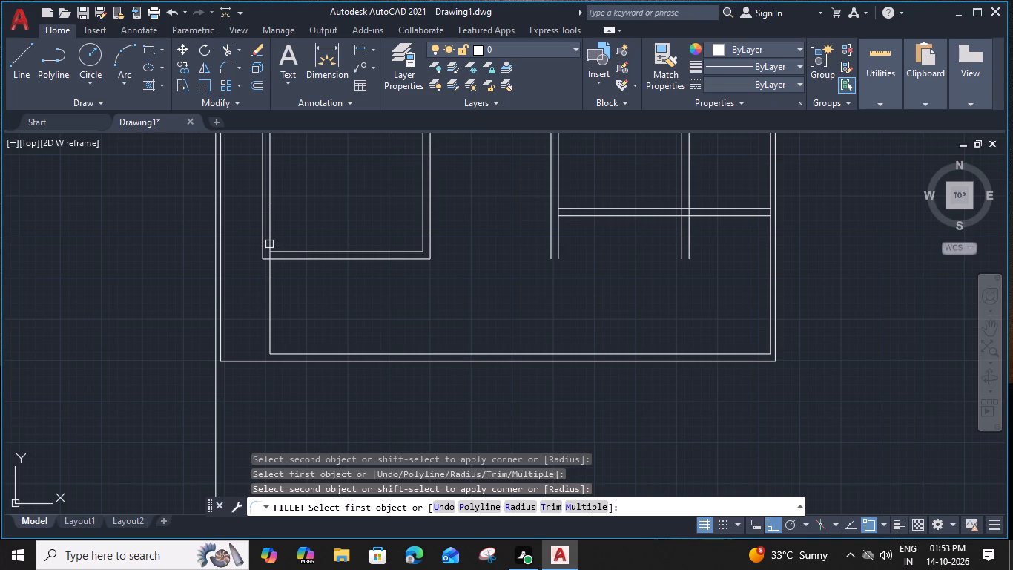
{"action": "left_click", "coordinate": [260, 362]}
{"action": "left_click", "coordinate": [260, 246]}
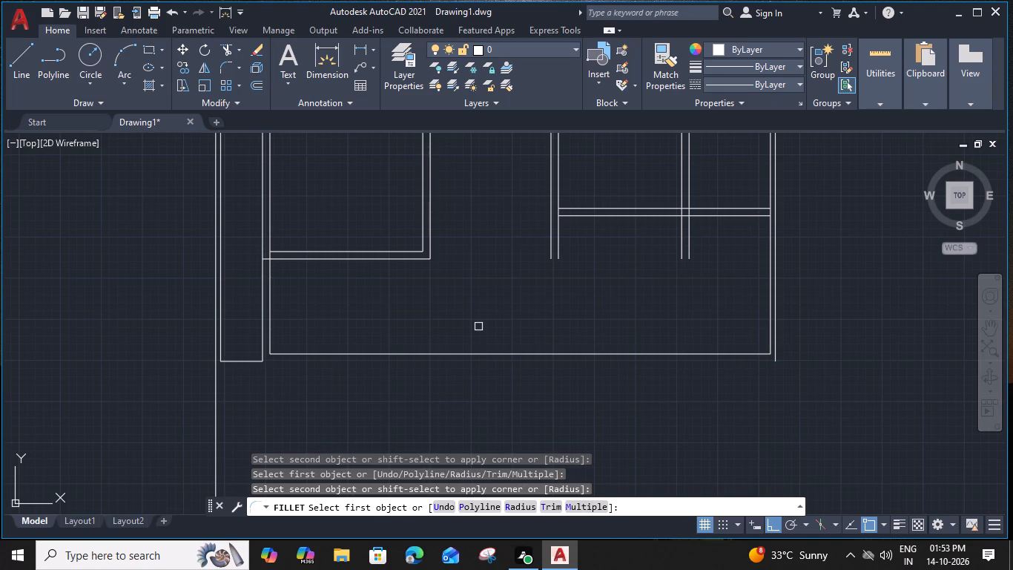
{"action": "key", "text": "ctrl+z"}
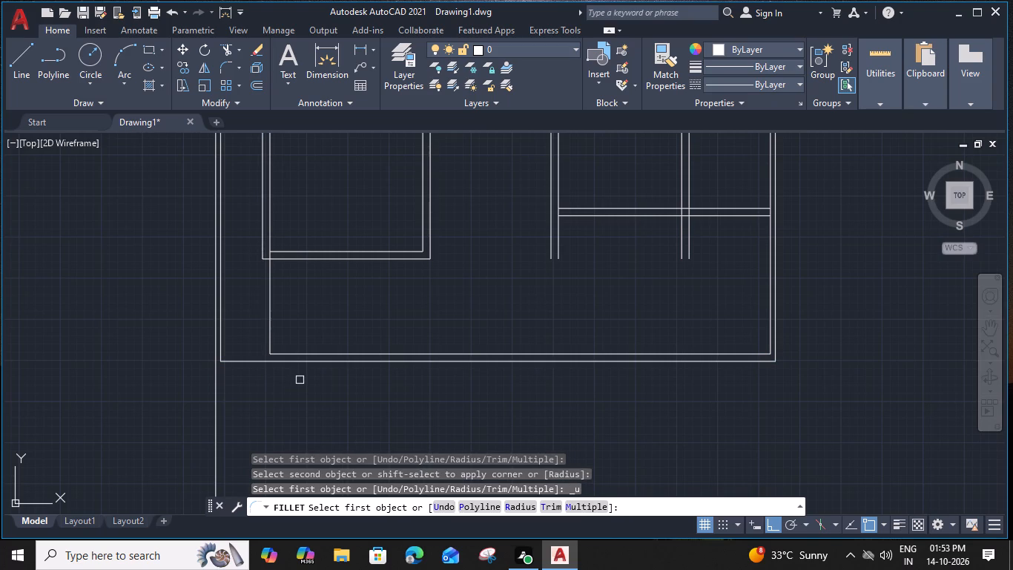
{"action": "left_click", "coordinate": [297, 364]}
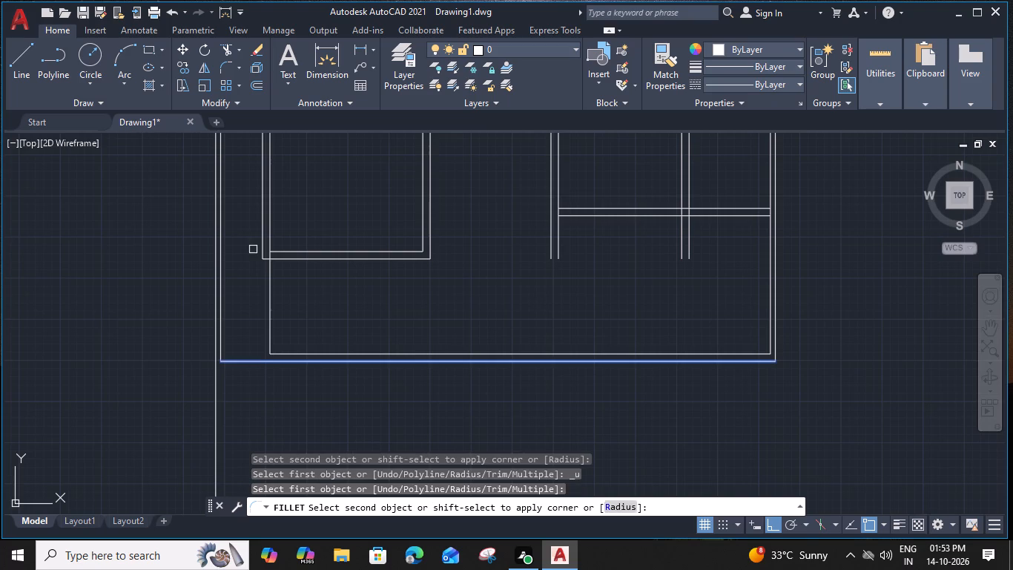
{"action": "left_click", "coordinate": [262, 245]}
{"action": "key", "text": "Escape"}
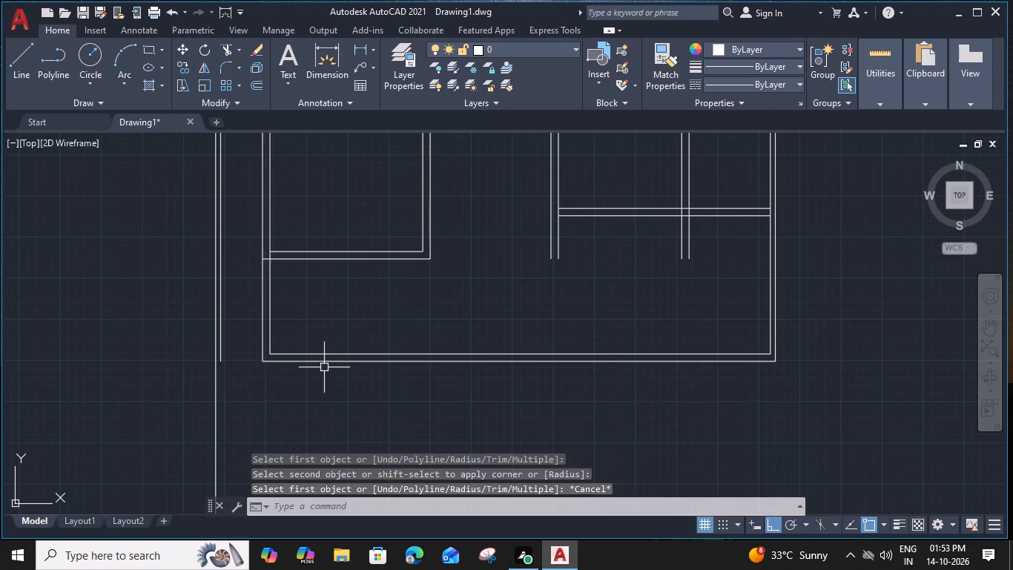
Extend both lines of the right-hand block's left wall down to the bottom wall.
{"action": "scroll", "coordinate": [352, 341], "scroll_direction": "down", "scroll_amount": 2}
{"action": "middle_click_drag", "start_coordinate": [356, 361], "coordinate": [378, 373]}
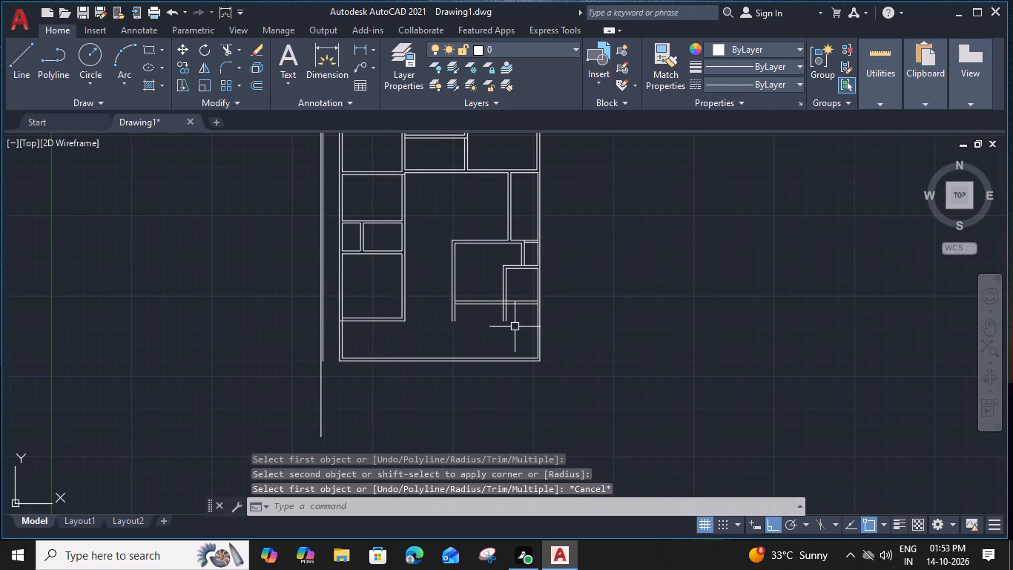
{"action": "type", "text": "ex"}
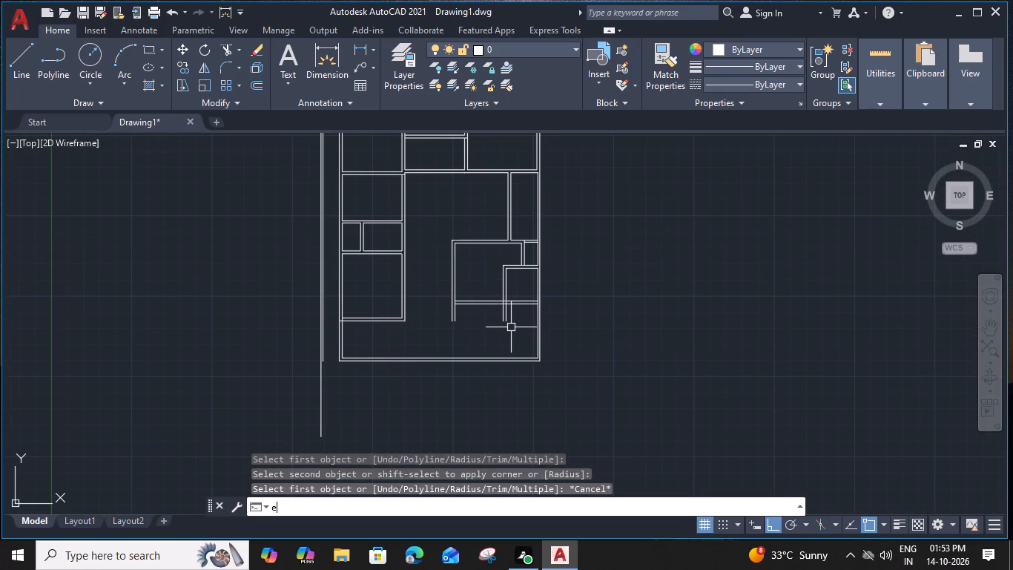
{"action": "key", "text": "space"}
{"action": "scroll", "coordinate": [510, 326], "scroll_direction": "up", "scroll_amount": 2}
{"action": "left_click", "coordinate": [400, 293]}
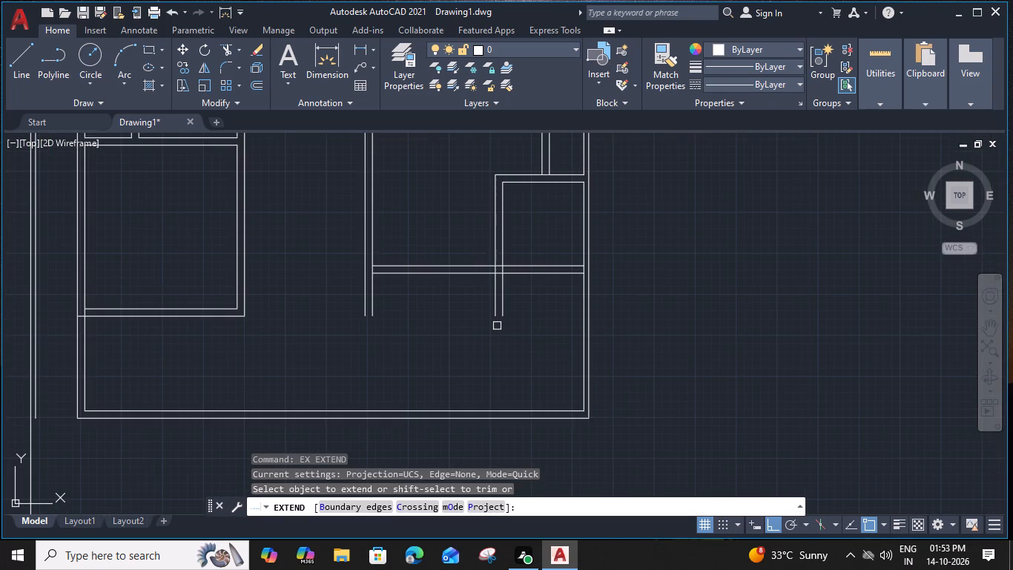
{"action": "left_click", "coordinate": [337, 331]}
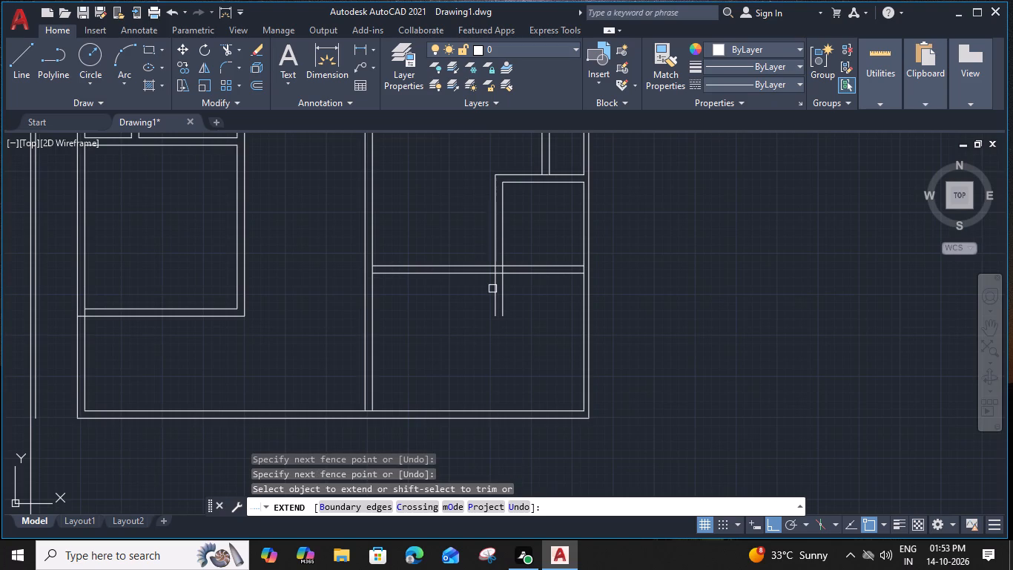
Trim the partition stubs below the lower cross wall and the segments crossing its junctions with the partition and both side walls.
{"action": "left_click", "coordinate": [484, 287], "text": "shift"}
{"action": "left_click", "coordinate": [537, 298], "text": "shift"}
{"action": "scroll", "coordinate": [488, 266], "scroll_direction": "up", "scroll_amount": 1}
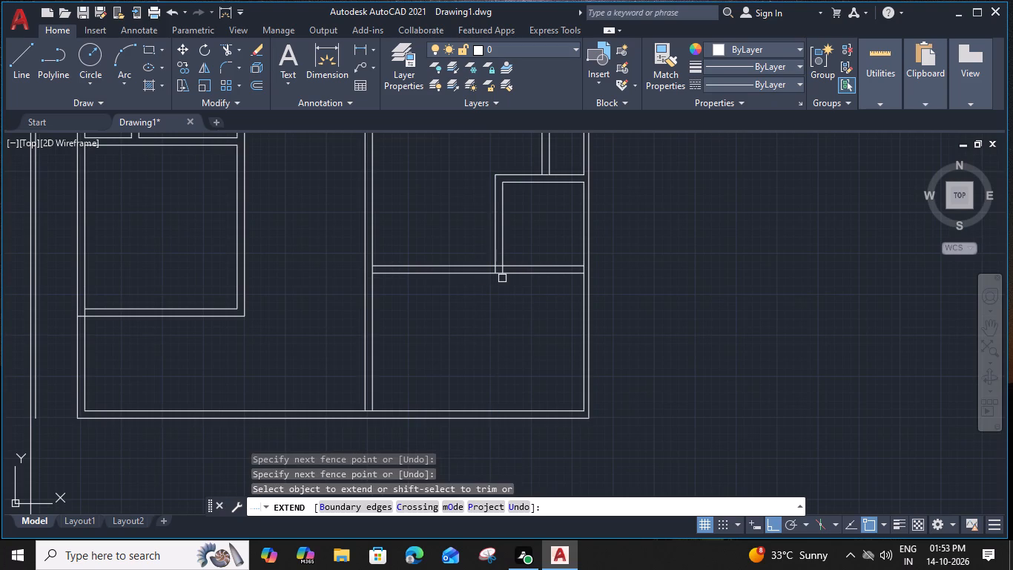
{"action": "scroll", "coordinate": [500, 277], "scroll_direction": "up", "scroll_amount": 1}
{"action": "left_click", "coordinate": [505, 272], "text": "shift"}
{"action": "left_click", "coordinate": [525, 275], "text": "shift"}
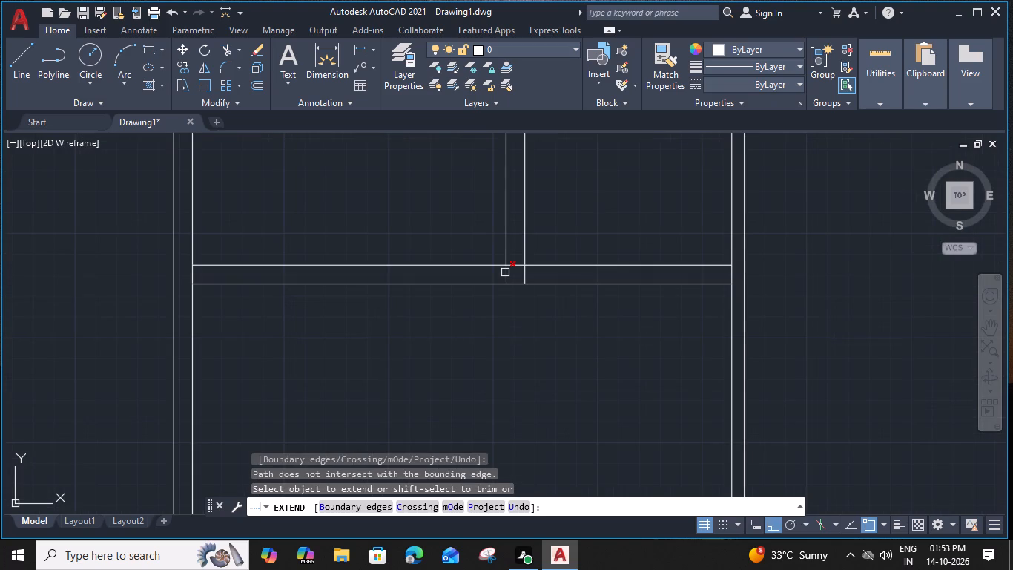
{"action": "left_click", "coordinate": [517, 266], "text": "shift"}
{"action": "left_click", "coordinate": [733, 272], "text": "shift"}
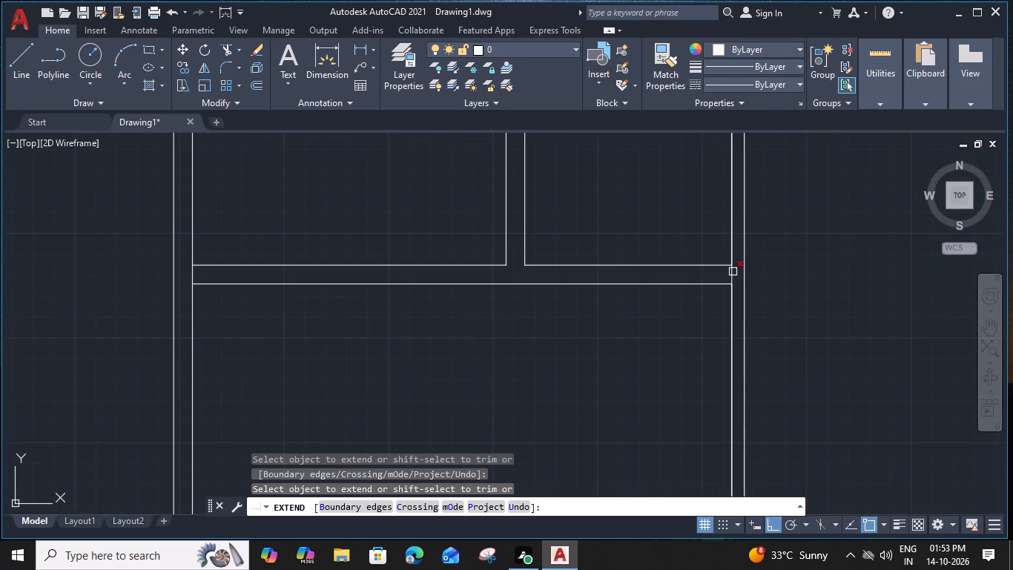
{"action": "scroll", "coordinate": [551, 301], "scroll_direction": "down", "scroll_amount": 2}
{"action": "scroll", "coordinate": [415, 301], "scroll_direction": "up", "scroll_amount": 2}
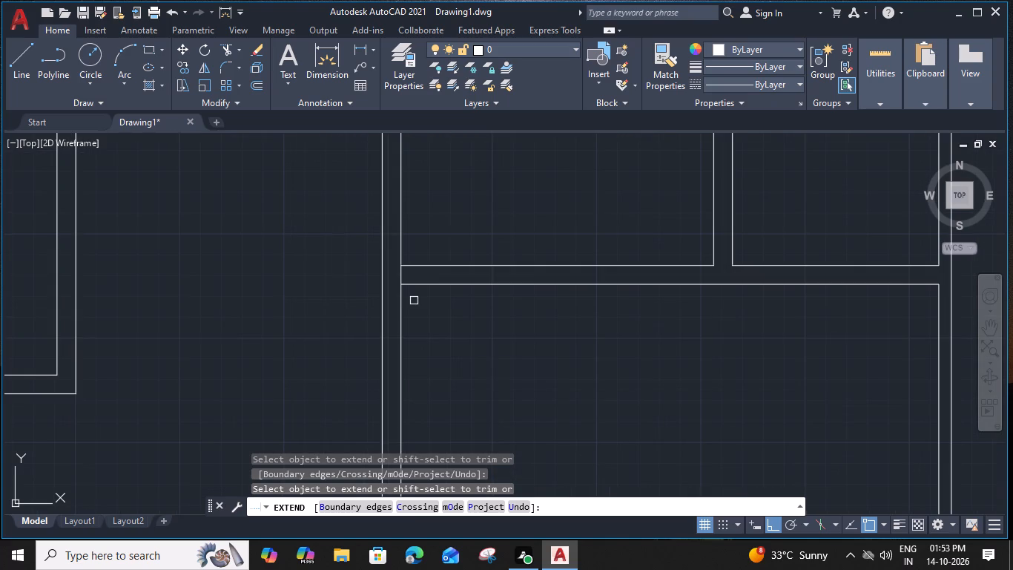
{"action": "left_click", "coordinate": [399, 275], "text": "shift"}
{"action": "scroll", "coordinate": [400, 275], "scroll_direction": "down", "scroll_amount": 3}
{"action": "middle_click_drag", "start_coordinate": [486, 309], "coordinate": [490, 366]}
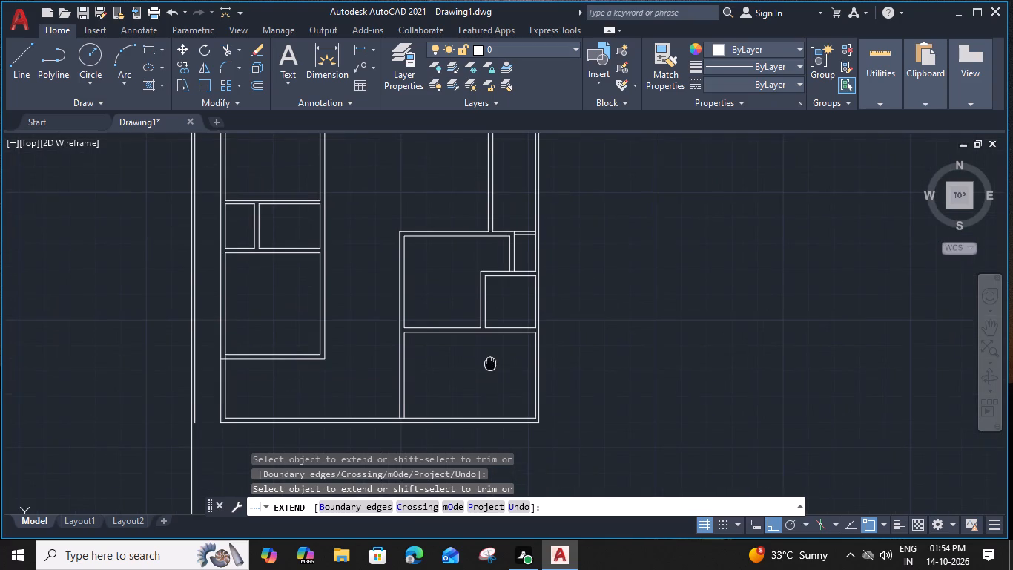
{"action": "key", "text": "Escape"}
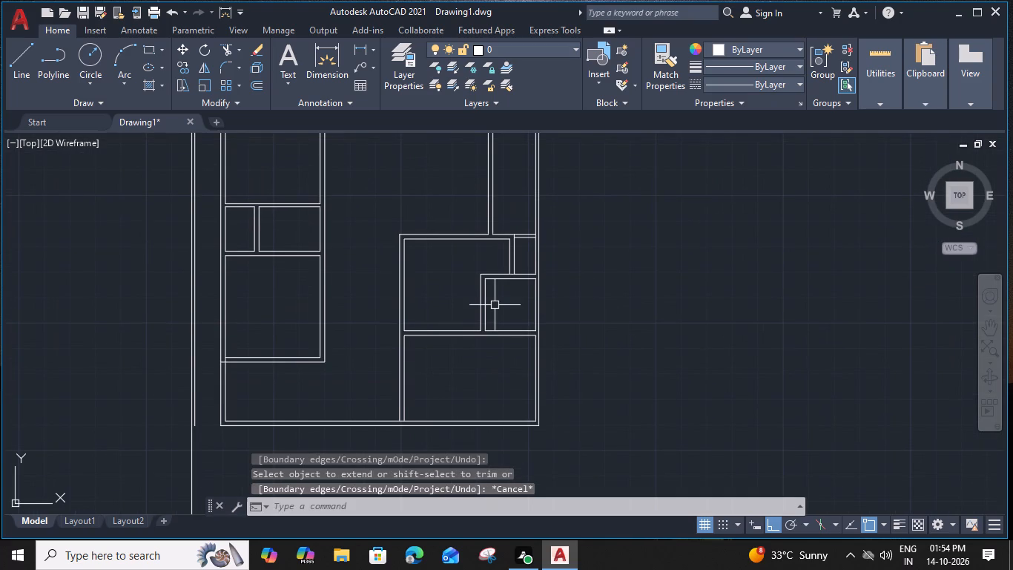
Measure the width and depth of the room between the lower cross wall and the bottom wall.
{"action": "middle_click_drag", "start_coordinate": [449, 402], "coordinate": [478, 344]}
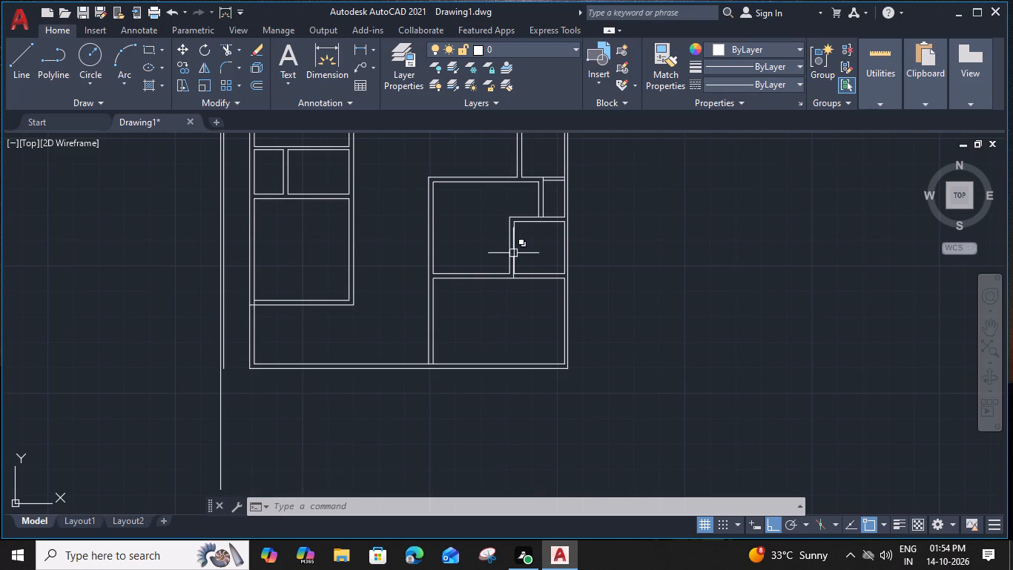
{"action": "middle_click_drag", "start_coordinate": [514, 253], "coordinate": [475, 270]}
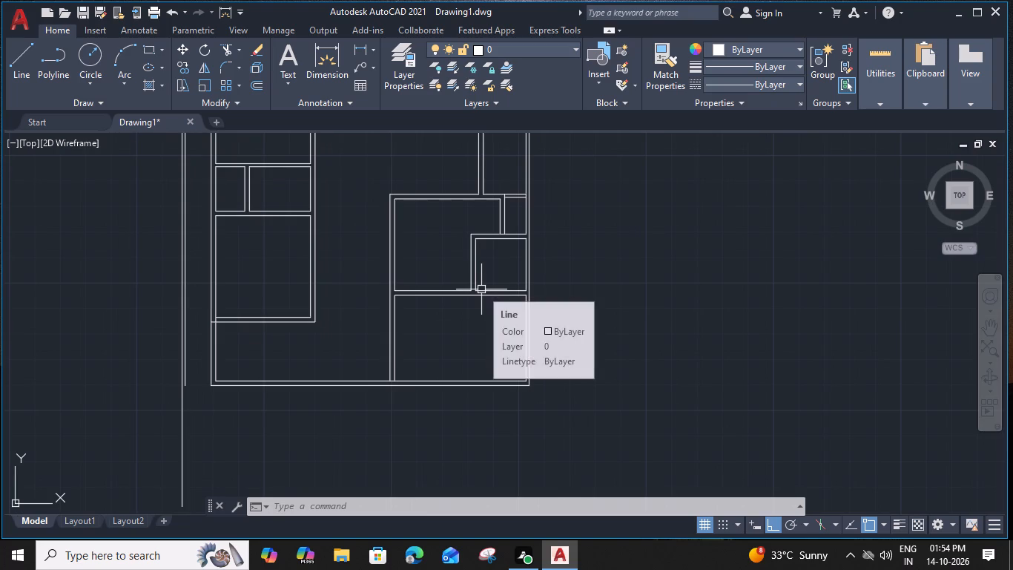
{"action": "key", "text": "m"}
{"action": "key", "text": "e"}
{"action": "type", "text": "a"}
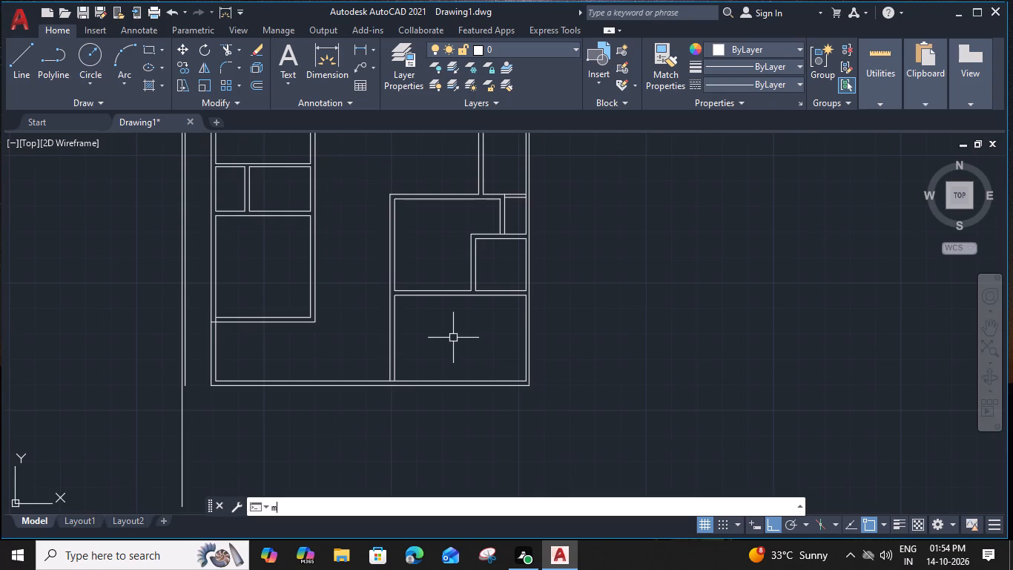
{"action": "key", "text": "space"}
{"action": "scroll", "coordinate": [453, 336], "scroll_direction": "up", "scroll_amount": 1}
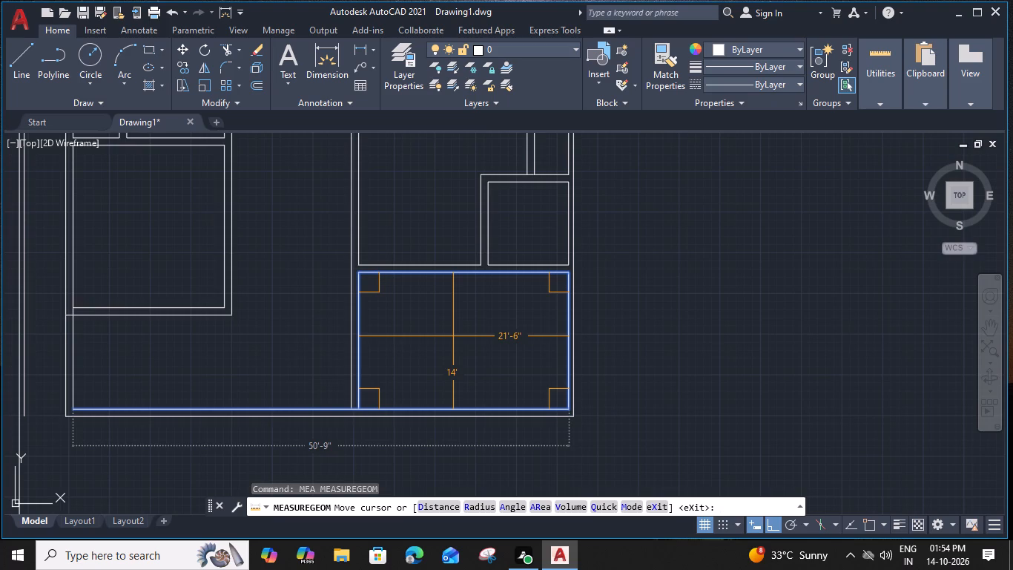
{"action": "key", "text": "Escape"}
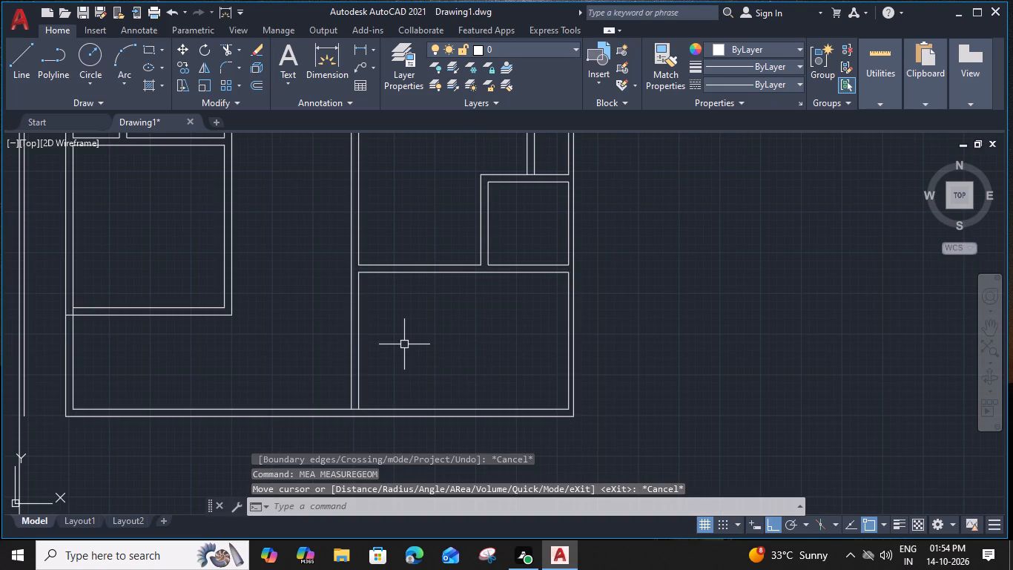
Extend the lower cross wall's bottom line to the left wall's outer line and trim away both left wall lines below it.
{"action": "key", "text": "w"}
{"action": "key", "text": "Escape"}
{"action": "type", "text": "ex"}
{"action": "key", "text": "space"}
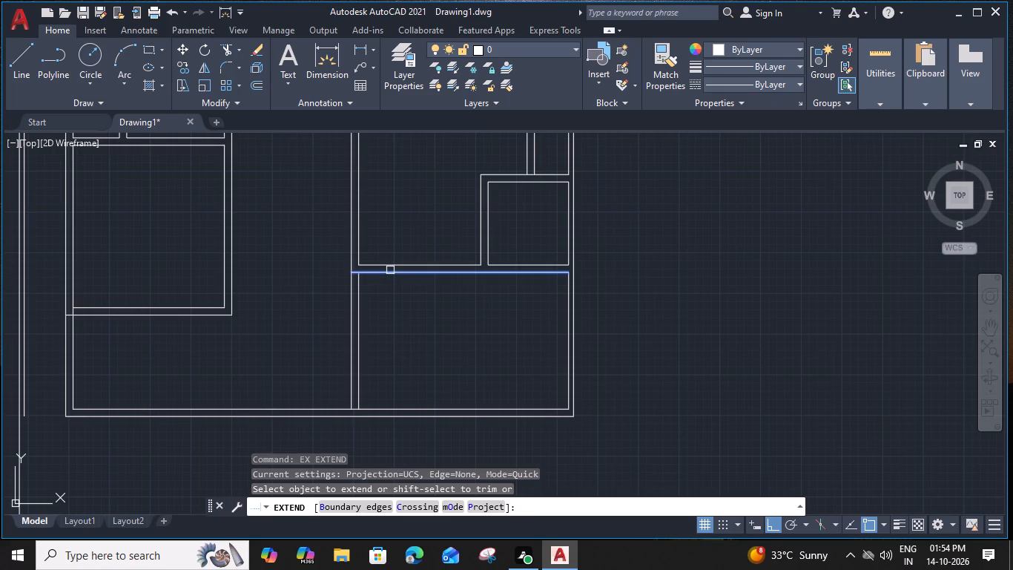
{"action": "left_click", "coordinate": [390, 270]}
{"action": "left_click", "coordinate": [395, 320], "text": "shift"}
{"action": "left_click", "coordinate": [300, 350], "text": "shift"}
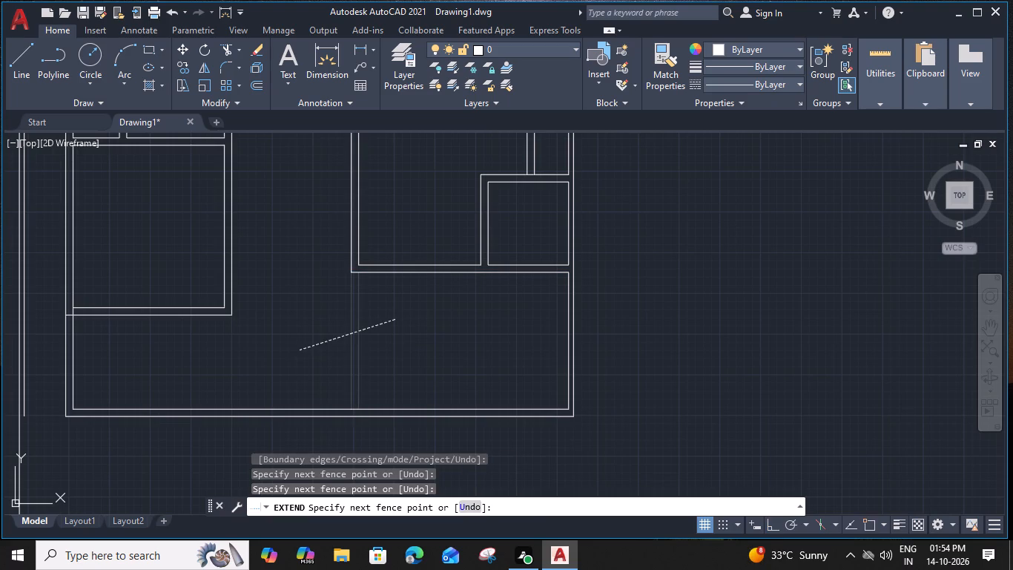
{"action": "key", "text": "Escape"}
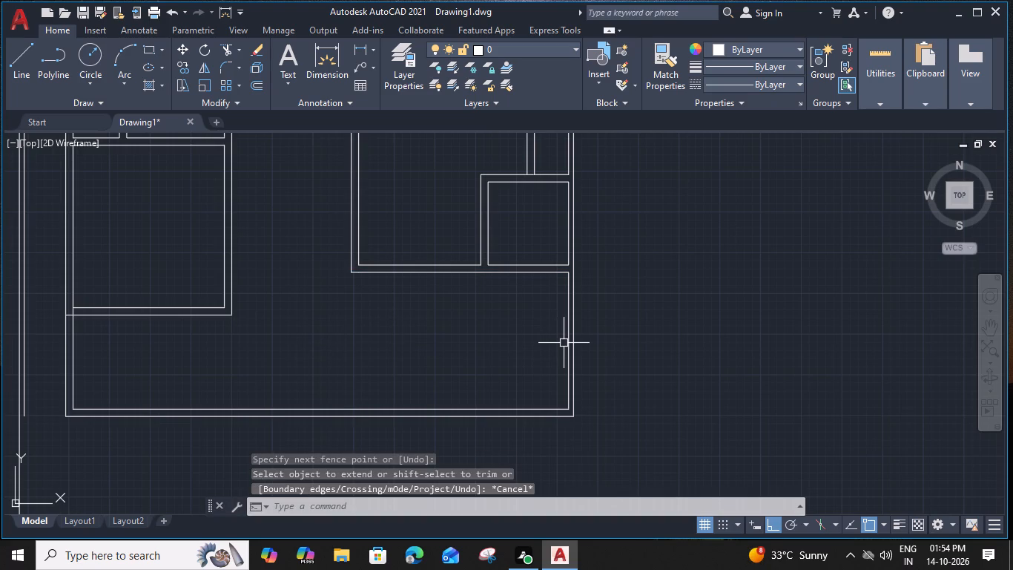
Offset the inner right wall line of the small lower right-hand room 3" into the room.
{"action": "middle_click_drag", "start_coordinate": [549, 309], "coordinate": [553, 361]}
{"action": "left_click", "coordinate": [574, 266]}
{"action": "type", "text": "o"}
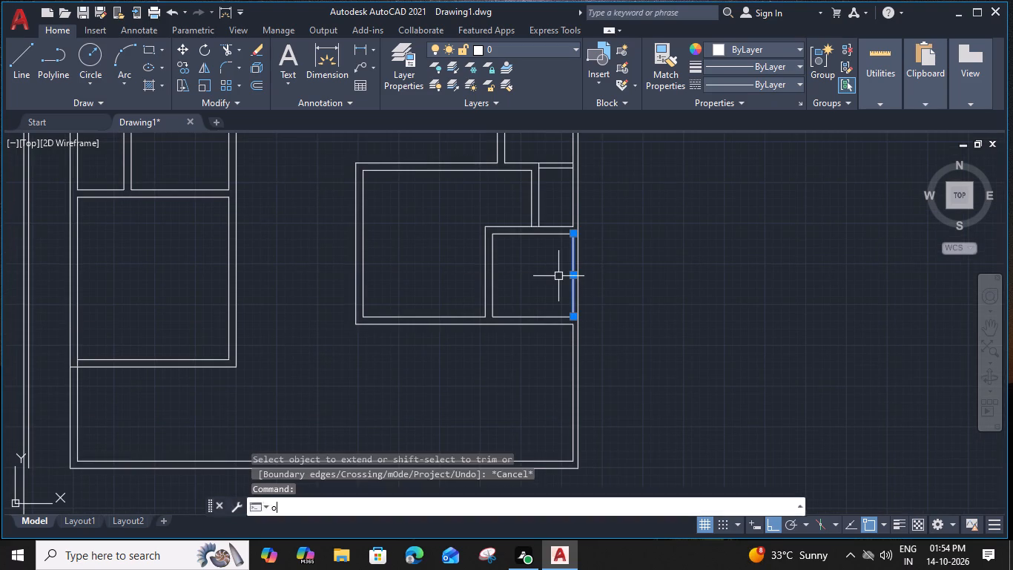
{"action": "key", "text": "space"}
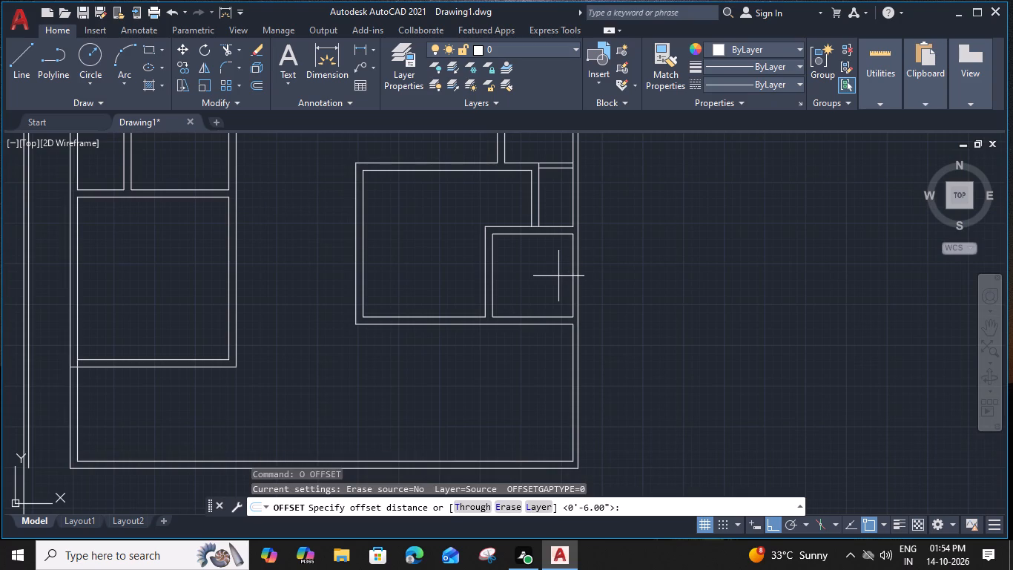
{"action": "type", "text": "3\""}
{"action": "key", "text": "Return"}
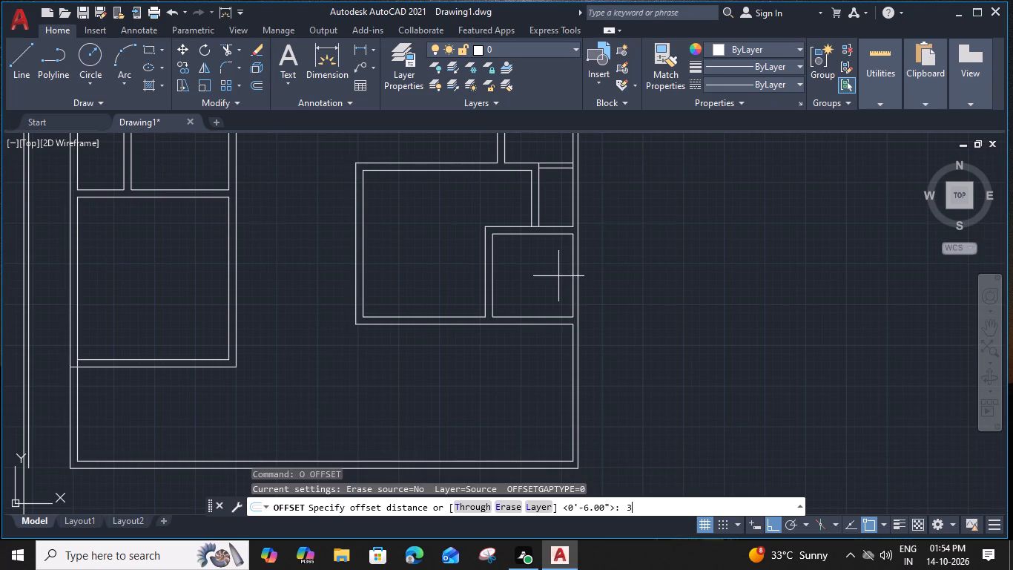
{"action": "left_click", "coordinate": [544, 277]}
{"action": "key", "text": "Escape"}
Trim away the small room's original right line and the horizontal stubs beyond the new line.
{"action": "type", "text": "tr"}
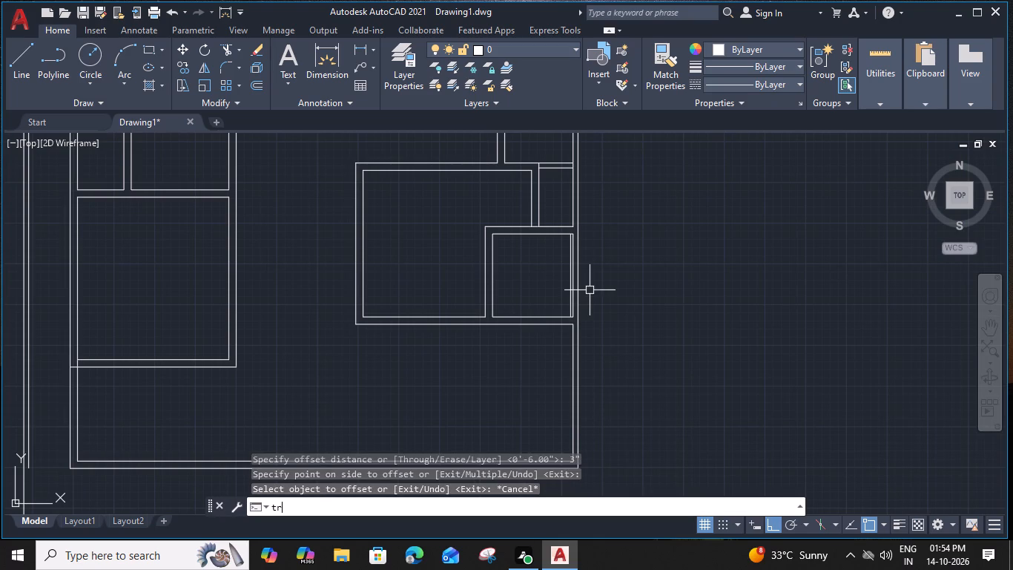
{"action": "key", "text": "space"}
{"action": "scroll", "coordinate": [571, 237], "scroll_direction": "up", "scroll_amount": 3}
{"action": "left_click", "coordinate": [583, 222]}
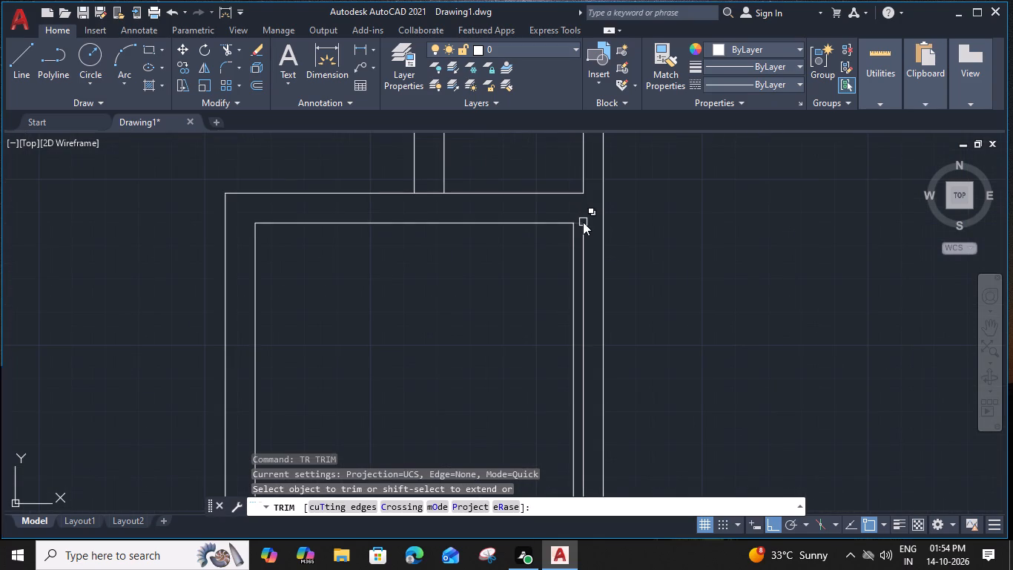
{"action": "left_click", "coordinate": [583, 235]}
{"action": "middle_click_drag", "start_coordinate": [584, 321], "coordinate": [584, 324]}
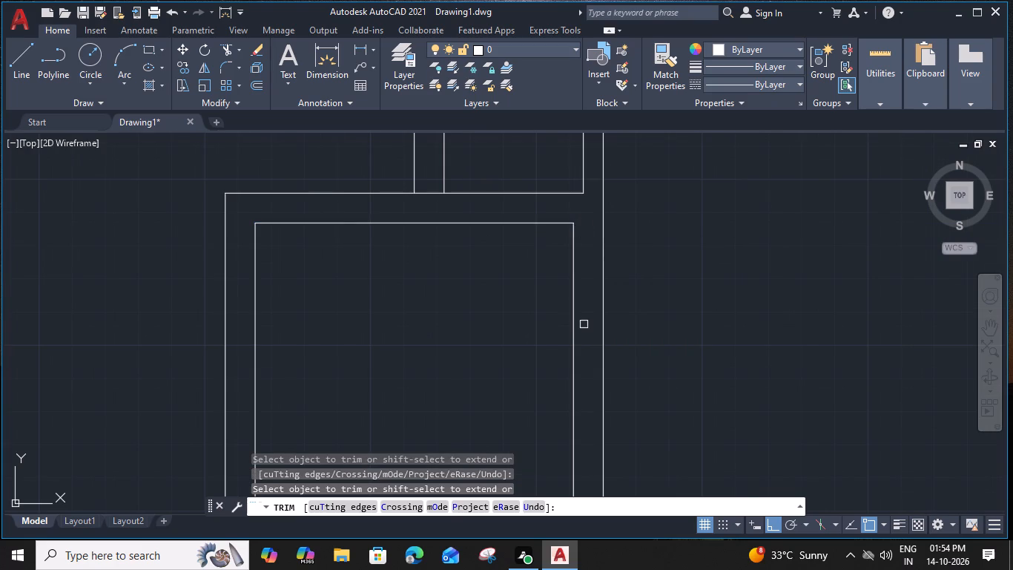
{"action": "middle_click_drag", "start_coordinate": [584, 324], "coordinate": [555, 119]}
{"action": "left_click", "coordinate": [554, 358]}
{"action": "scroll", "coordinate": [553, 357], "scroll_direction": "down", "scroll_amount": 1}
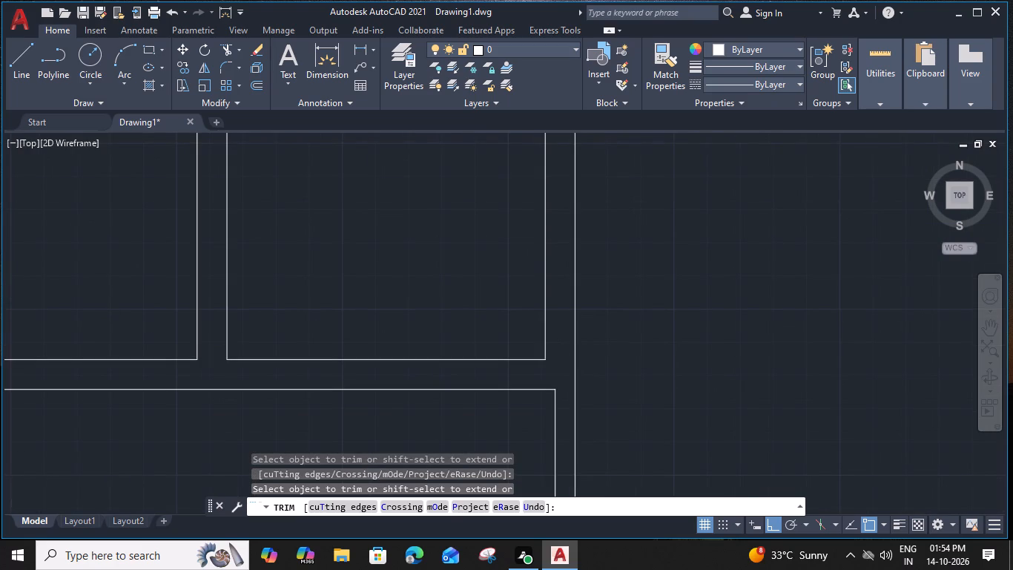
{"action": "scroll", "coordinate": [553, 357], "scroll_direction": "down", "scroll_amount": 1}
{"action": "middle_click_drag", "start_coordinate": [586, 207], "coordinate": [568, 213]}
{"action": "key", "text": "Escape"}
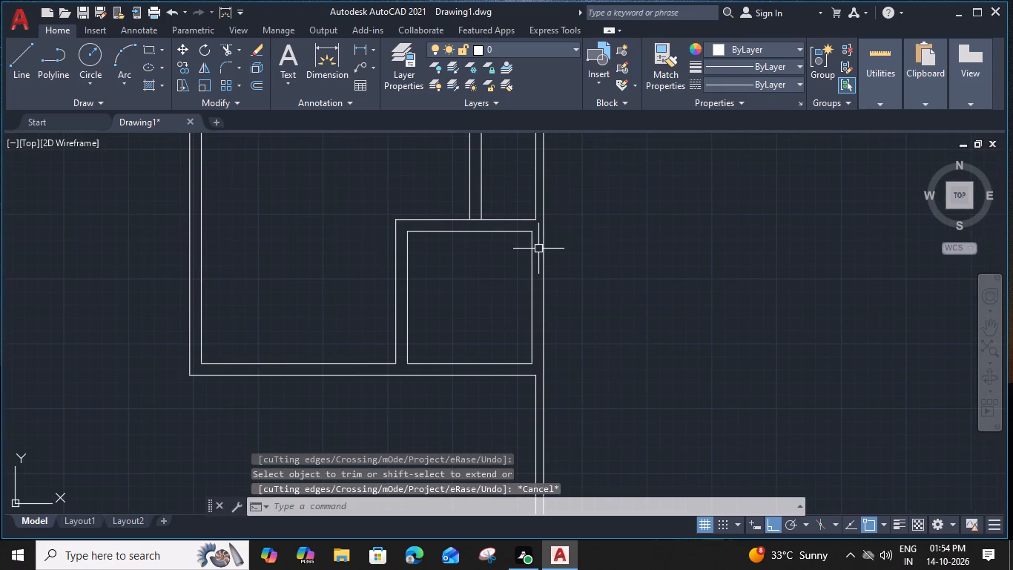
Extend the small room's upper wall top line to the outer right wall line and trim its segment crossing the partition above.
{"action": "scroll", "coordinate": [518, 234], "scroll_direction": "up", "scroll_amount": 1}
{"action": "type", "text": "ex"}
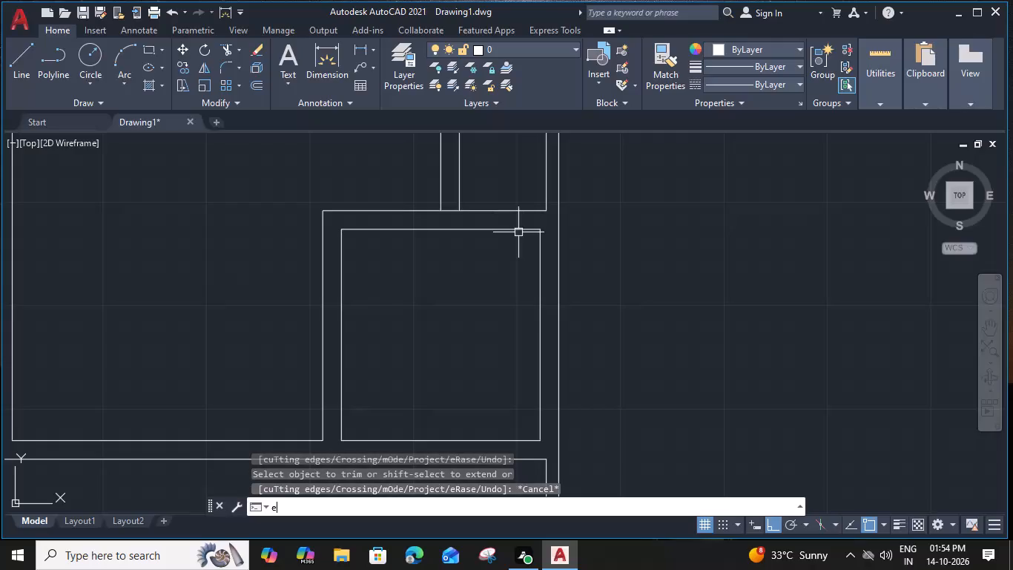
{"action": "key", "text": "space"}
{"action": "left_click", "coordinate": [533, 211]}
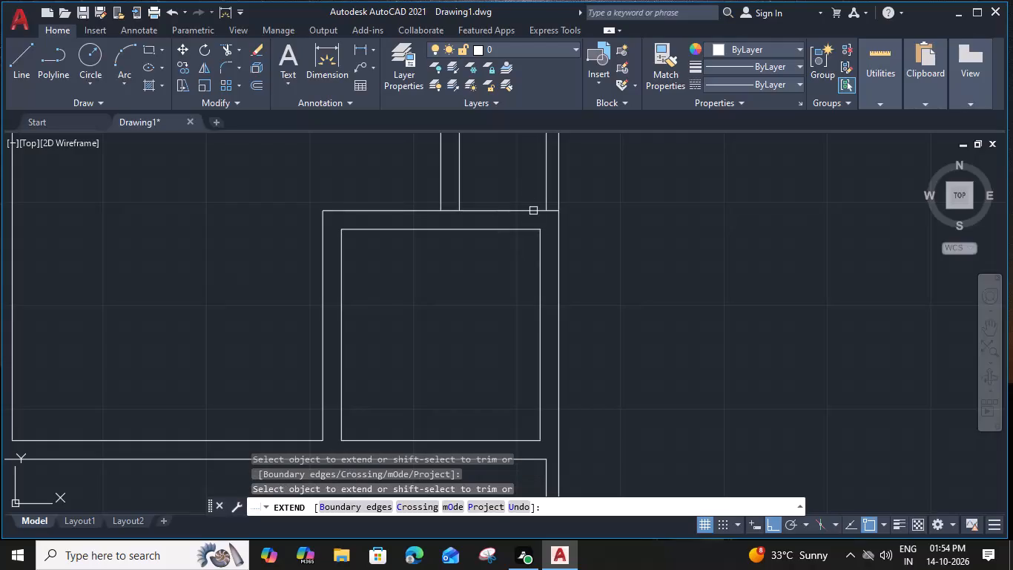
{"action": "left_click", "coordinate": [446, 211], "text": "shift"}
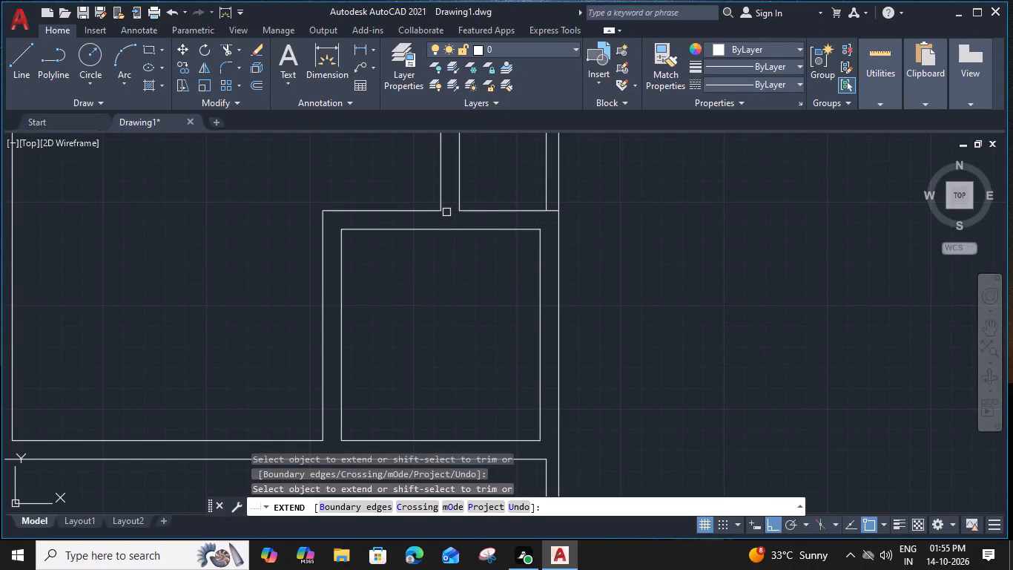
{"action": "key", "text": "Escape"}
Replace the right wall's inner line below the cross wall with a 9" inward offset of the outer right wall line.
{"action": "scroll", "coordinate": [463, 281], "scroll_direction": "down", "scroll_amount": 2}
{"action": "middle_click_drag", "start_coordinate": [484, 339], "coordinate": [498, 254]}
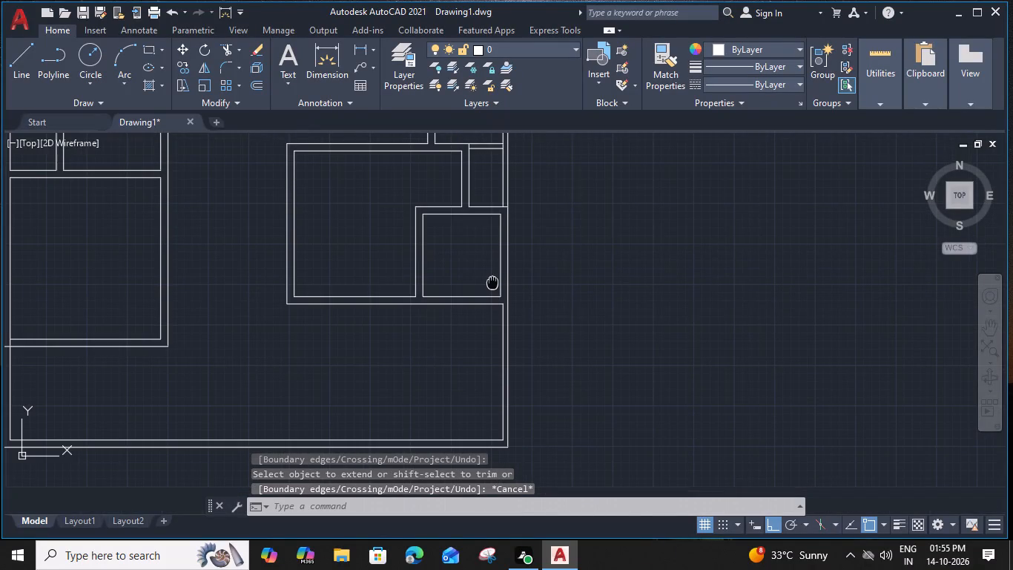
{"action": "left_click", "coordinate": [509, 324]}
{"action": "key", "text": "Delete"}
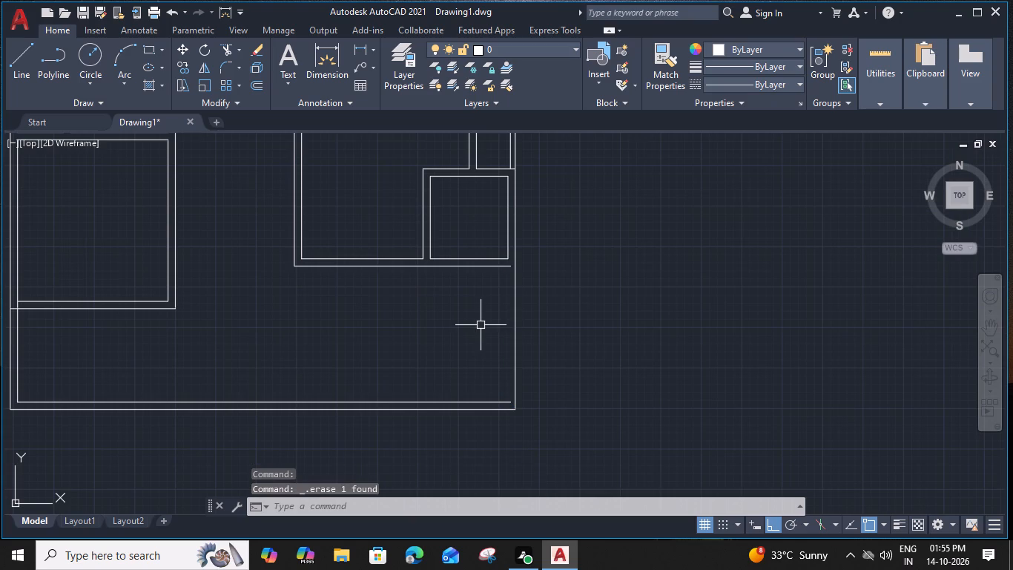
{"action": "left_click", "coordinate": [517, 324]}
{"action": "type", "text": "o"}
{"action": "key", "text": "space"}
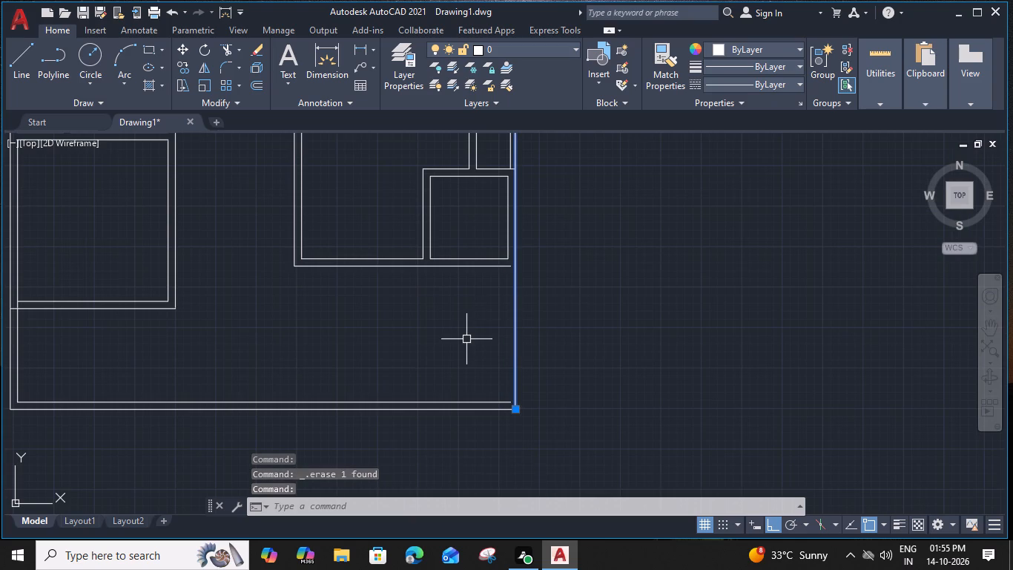
{"action": "key", "text": "9"}
{"action": "key", "text": "shift+quotedbl"}
{"action": "key", "text": "Return"}
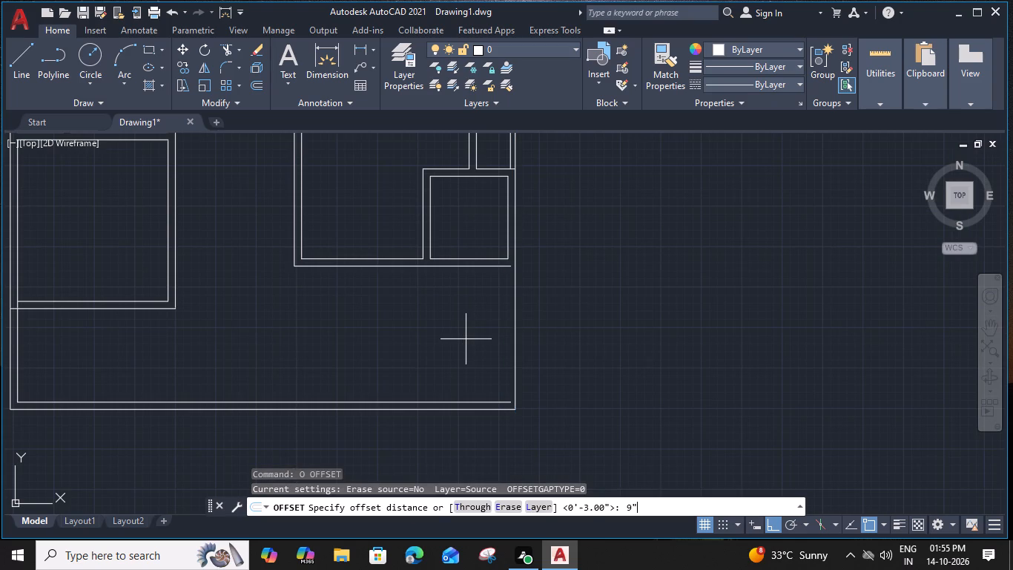
{"action": "left_click", "coordinate": [455, 338]}
{"action": "key", "text": "Escape"}
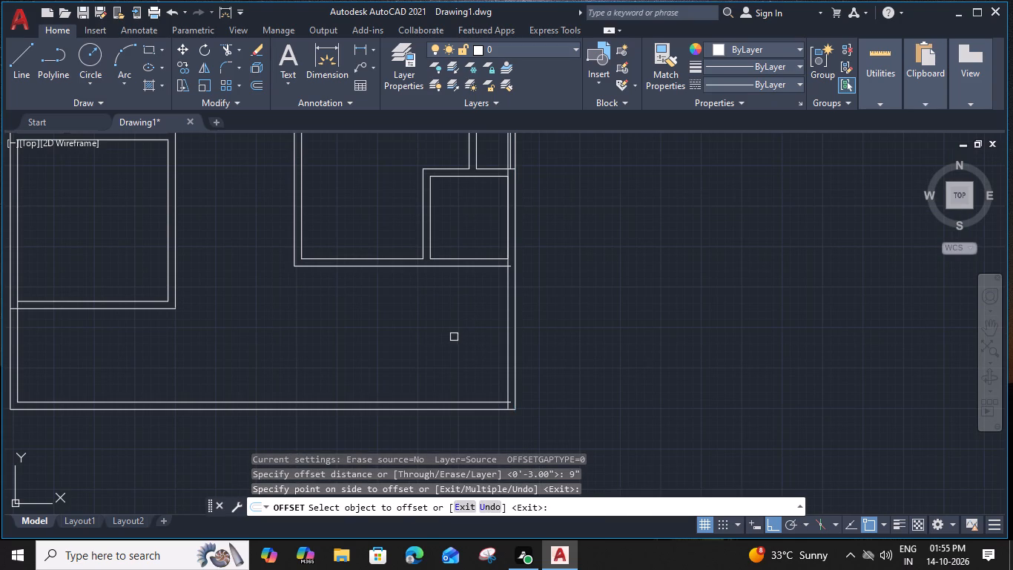
Trim the new inner line where it crosses the cross wall and bottom wall, and trim both walls' overshooting ends.
{"action": "type", "text": "tr"}
{"action": "key", "text": "space"}
{"action": "scroll", "coordinate": [545, 231], "scroll_direction": "up", "scroll_amount": 3}
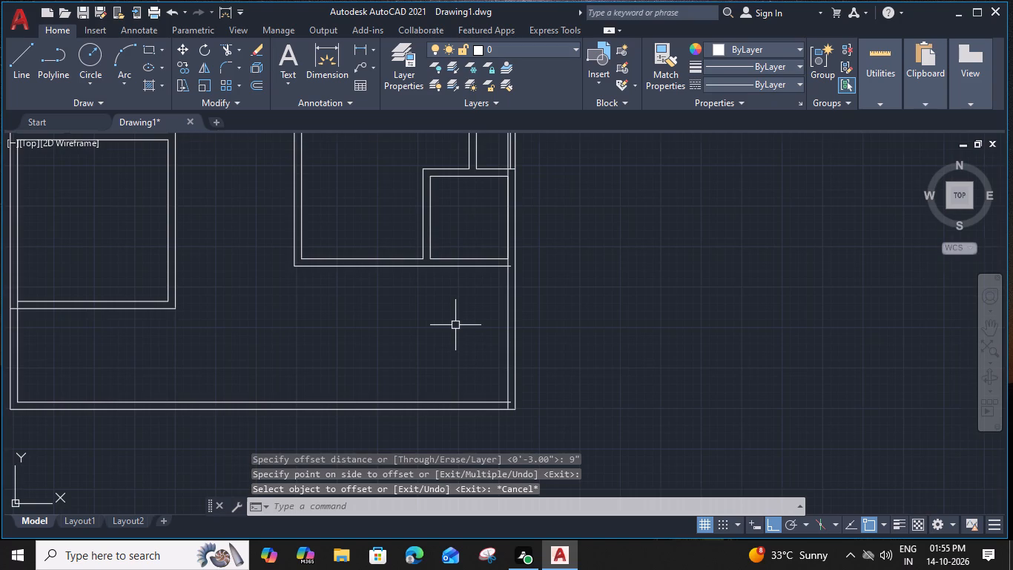
{"action": "left_click", "coordinate": [399, 358]}
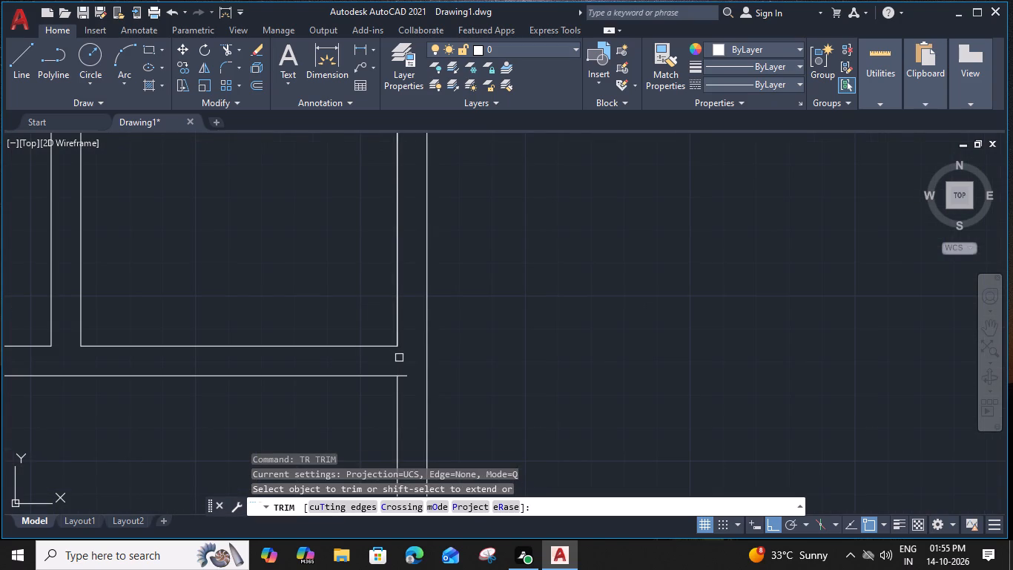
{"action": "left_click", "coordinate": [406, 372]}
{"action": "left_click", "coordinate": [406, 384]}
{"action": "scroll", "coordinate": [403, 378], "scroll_direction": "down", "scroll_amount": 2}
{"action": "middle_click_drag", "start_coordinate": [398, 435], "coordinate": [418, 238]}
{"action": "scroll", "coordinate": [413, 399], "scroll_direction": "up", "scroll_amount": 2}
{"action": "left_click", "coordinate": [436, 396]}
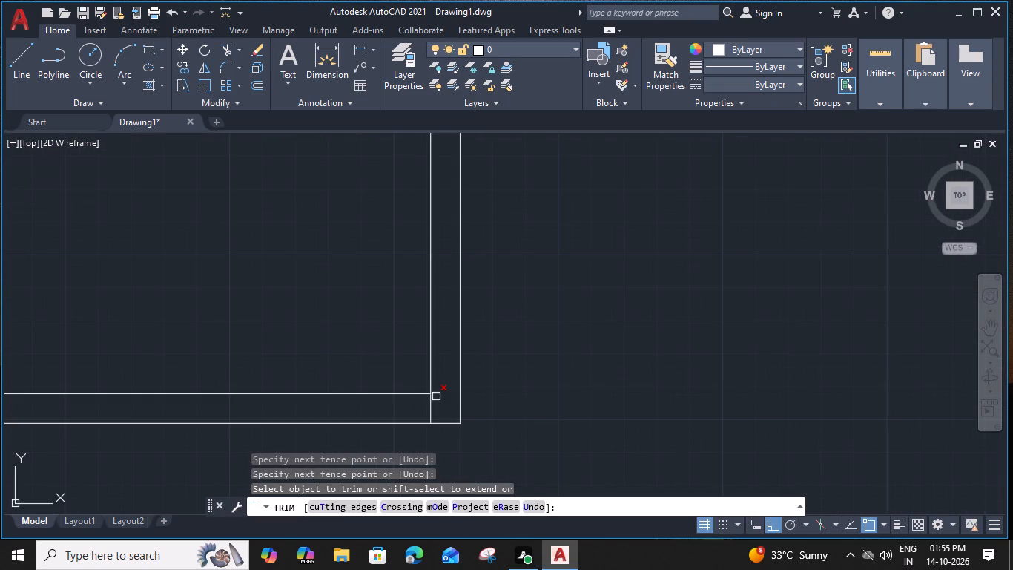
{"action": "left_click", "coordinate": [429, 403]}
{"action": "key", "text": "Escape"}
Erase the leftover upper part of the 9" offset line running past the small room's upper wall.
{"action": "scroll", "coordinate": [422, 387], "scroll_direction": "down", "scroll_amount": 2}
{"action": "middle_click_drag", "start_coordinate": [374, 222], "coordinate": [386, 413]}
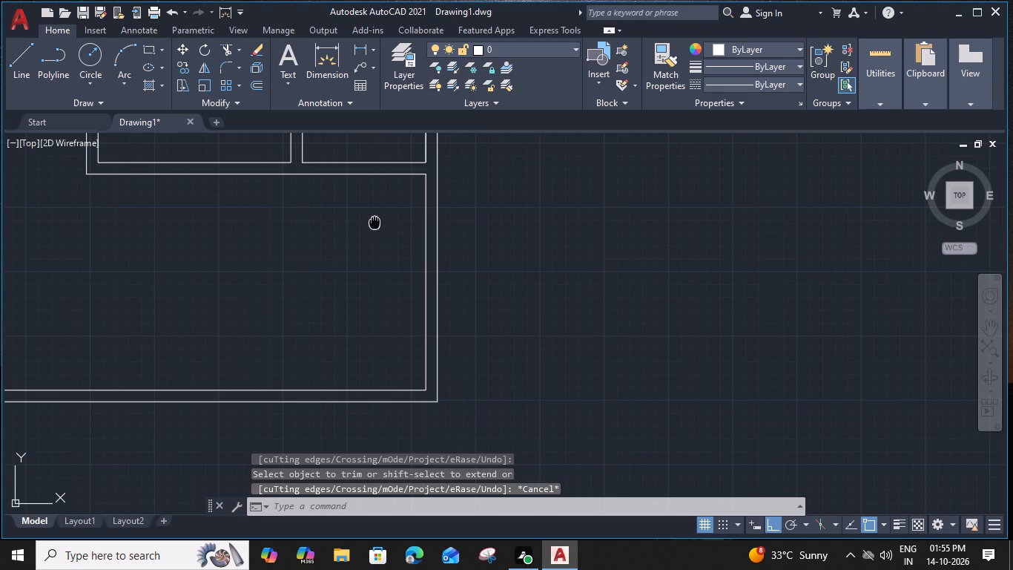
{"action": "scroll", "coordinate": [432, 218], "scroll_direction": "up", "scroll_amount": 2}
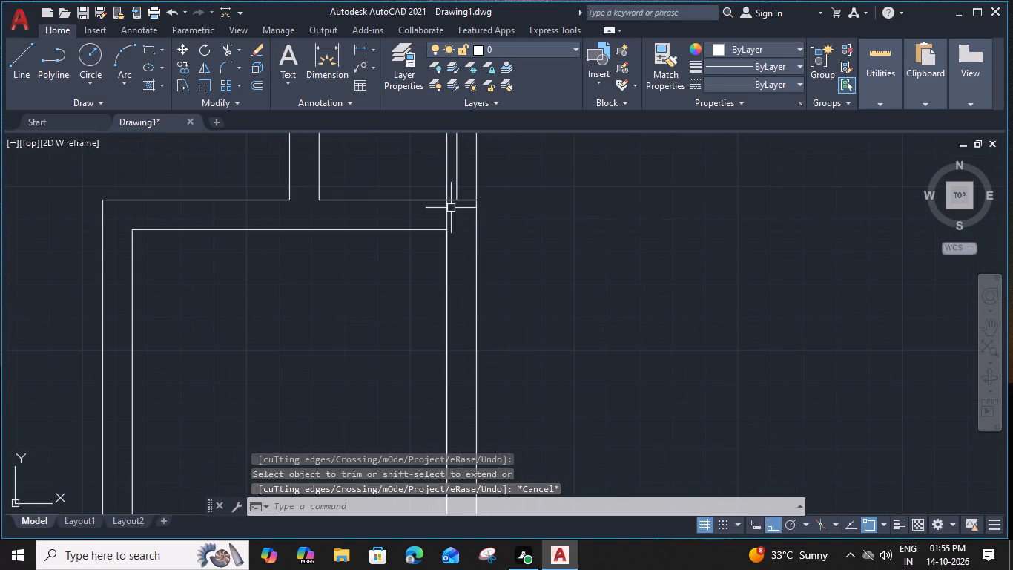
{"action": "left_click", "coordinate": [449, 209]}
{"action": "key", "text": "Delete"}
Offset the inner right wall line of the bottom room 24'3" to the left.
{"action": "scroll", "coordinate": [429, 223], "scroll_direction": "down", "scroll_amount": 4}
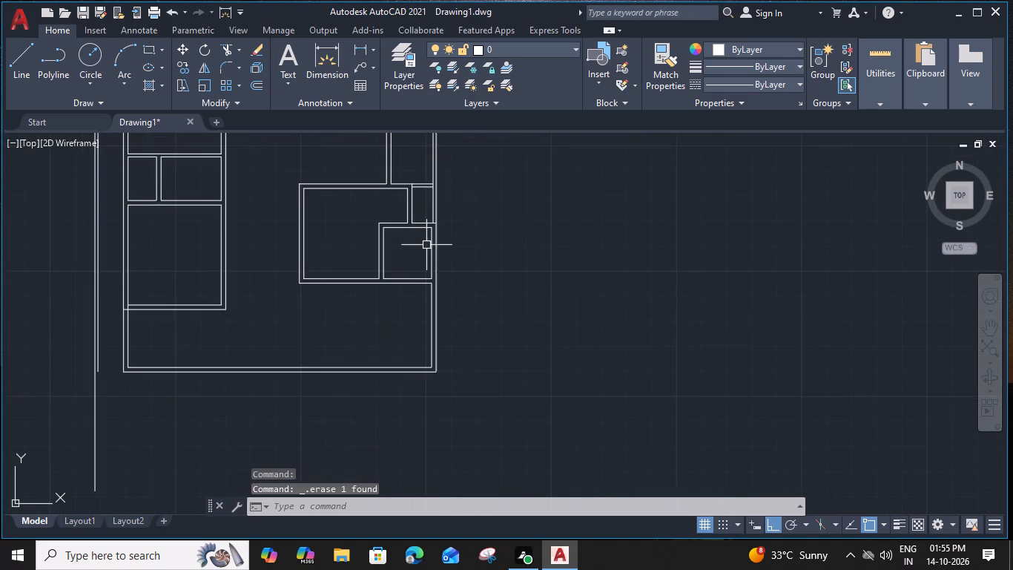
{"action": "middle_click_drag", "start_coordinate": [410, 373], "coordinate": [491, 361]}
{"action": "left_click", "coordinate": [512, 316]}
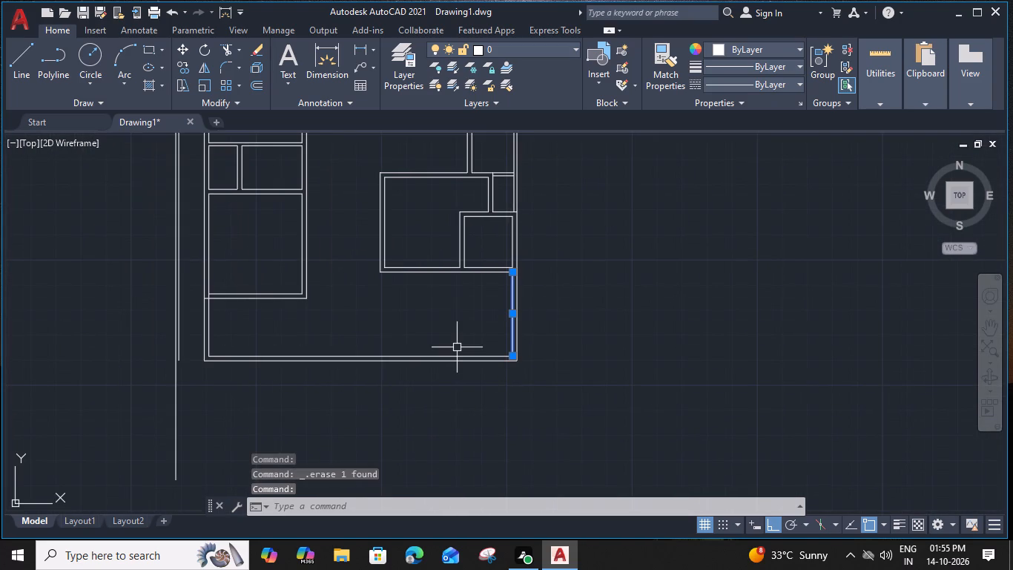
{"action": "key", "text": "o"}
{"action": "key", "text": "space"}
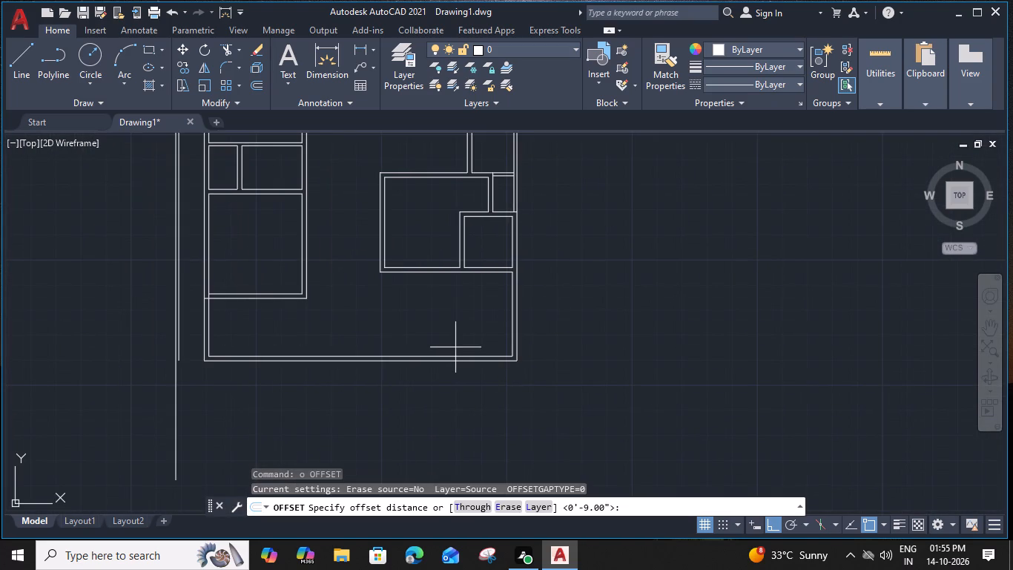
{"action": "key", "text": "2"}
{"action": "key", "text": "4"}
{"action": "type", "text": "'3\""}
{"action": "key", "text": "Return"}
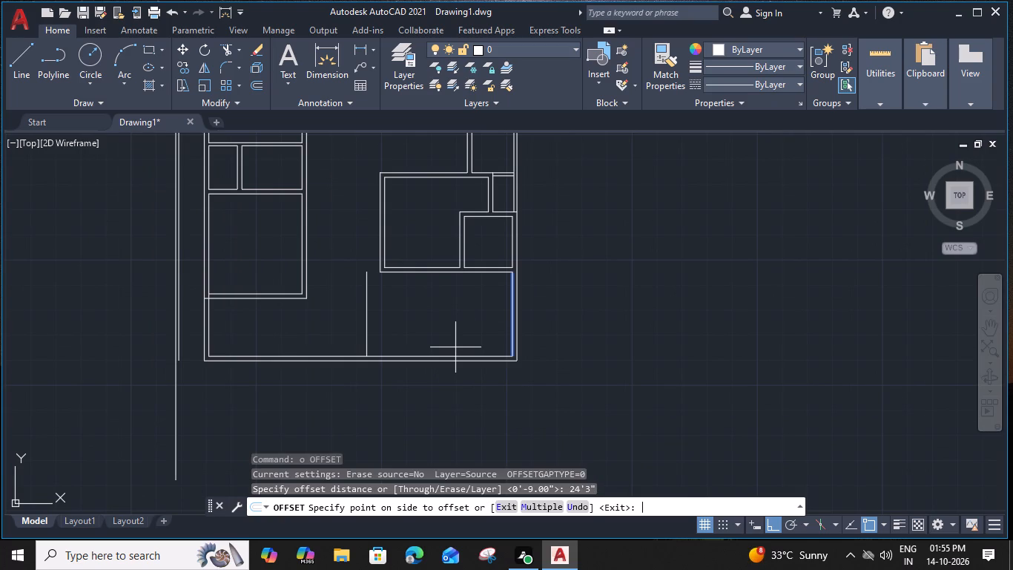
{"action": "left_click", "coordinate": [377, 333]}
{"action": "middle_click_drag", "start_coordinate": [378, 332], "coordinate": [510, 332]}
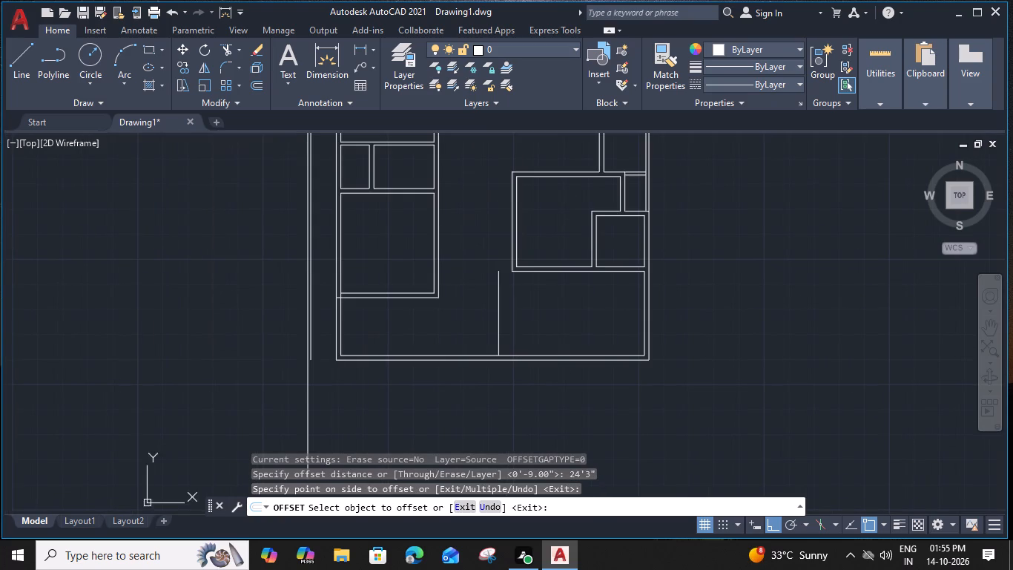
{"action": "left_click", "coordinate": [497, 332]}
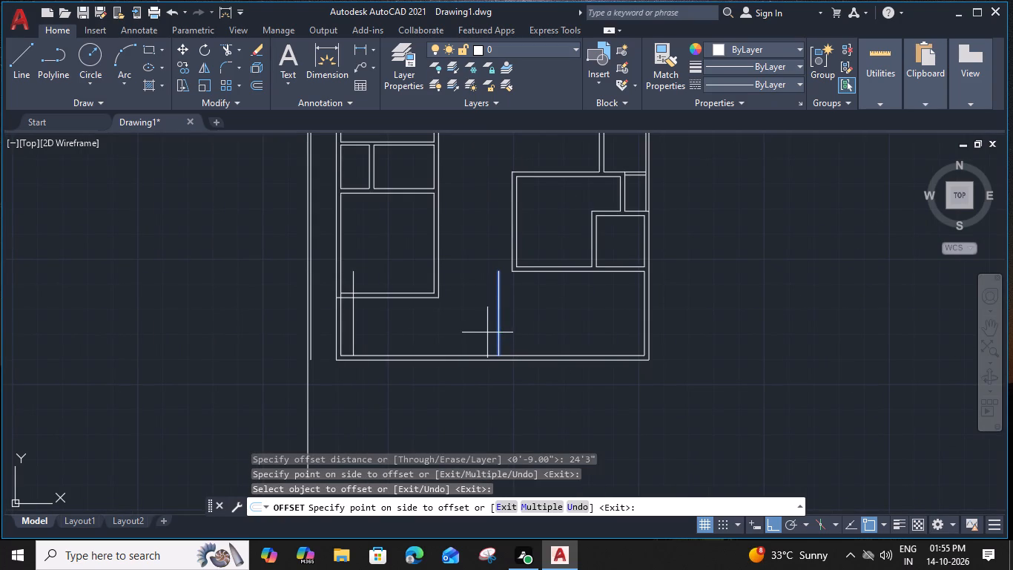
{"action": "key", "text": "Escape"}
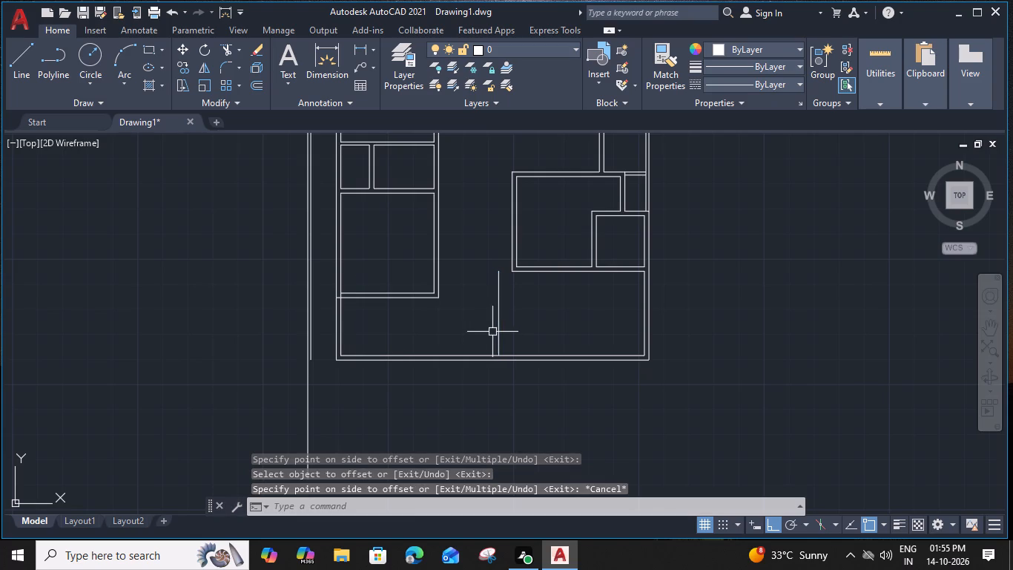
Offset the new partition line 9" to the left to form the partition wall's thickness.
{"action": "left_click", "coordinate": [499, 329]}
{"action": "type", "text": "o 9"}
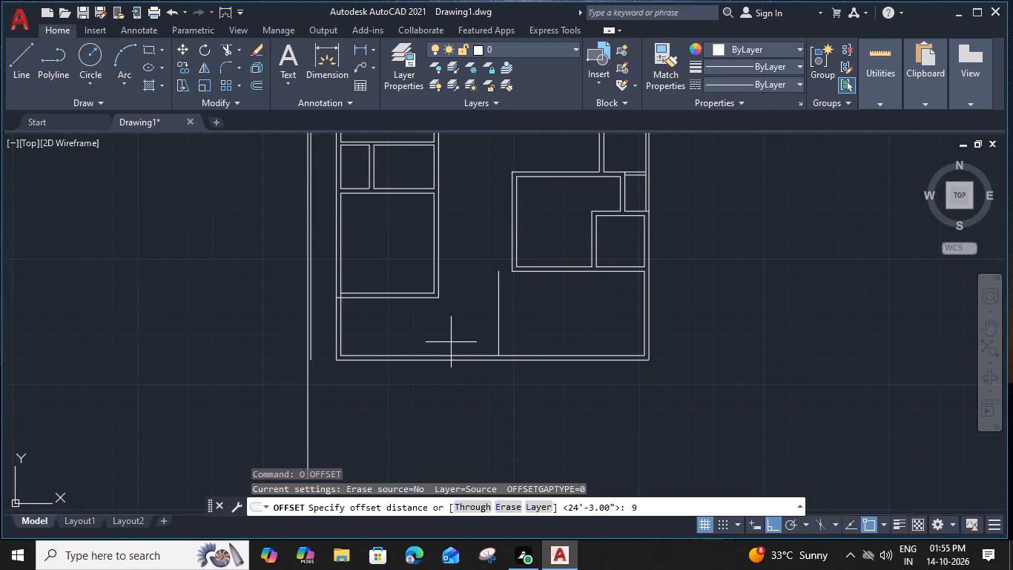
{"action": "key", "text": "shift+quotedbl"}
{"action": "key", "text": "Return"}
{"action": "left_click", "coordinate": [431, 335]}
{"action": "key", "text": "Escape"}
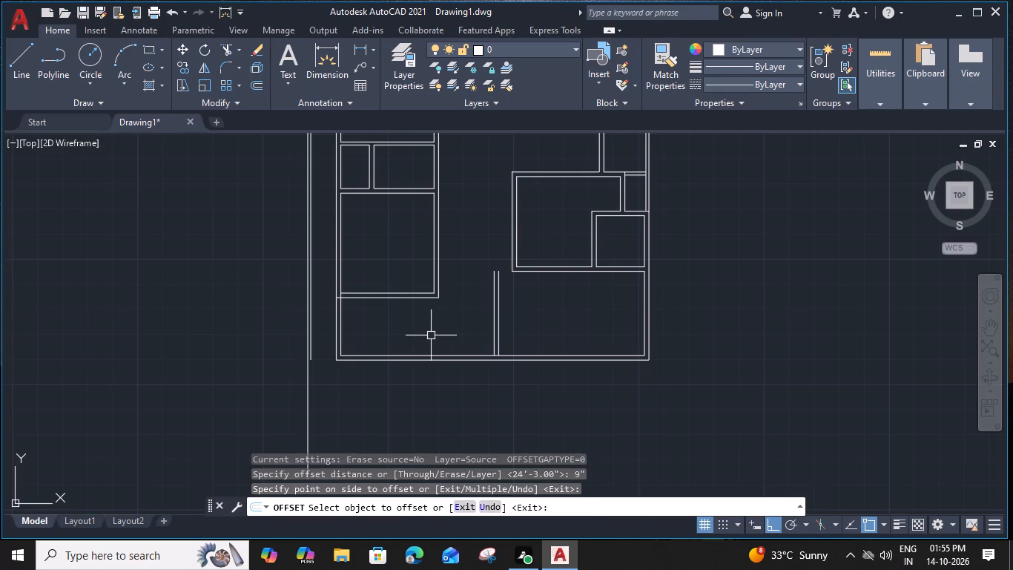
Extend the partition's left line to the bottom wall's outer line and trim the inner bottom wall line between the partition lines.
{"action": "middle_click_drag", "start_coordinate": [430, 333], "coordinate": [477, 330]}
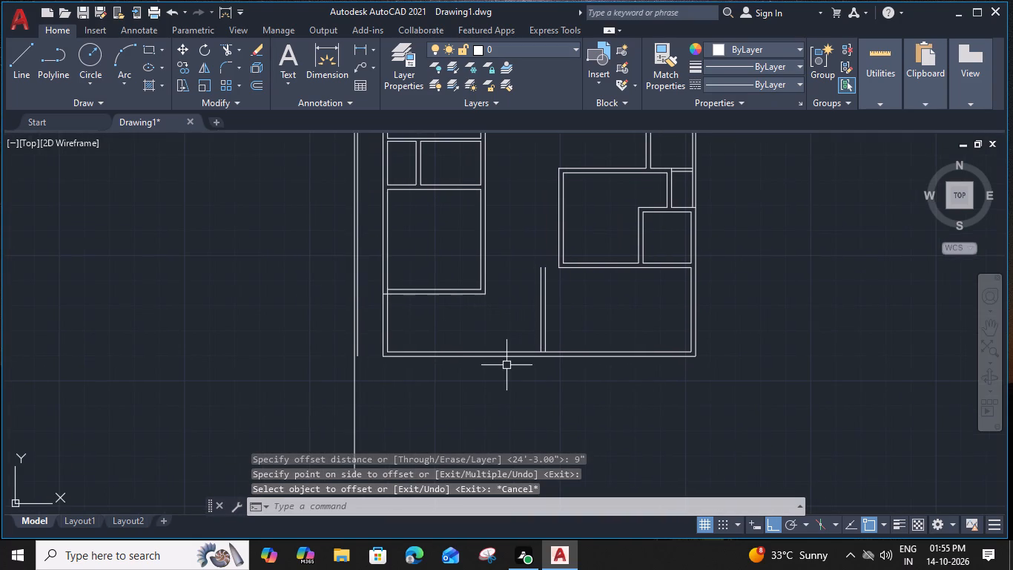
{"action": "type", "text": "ex"}
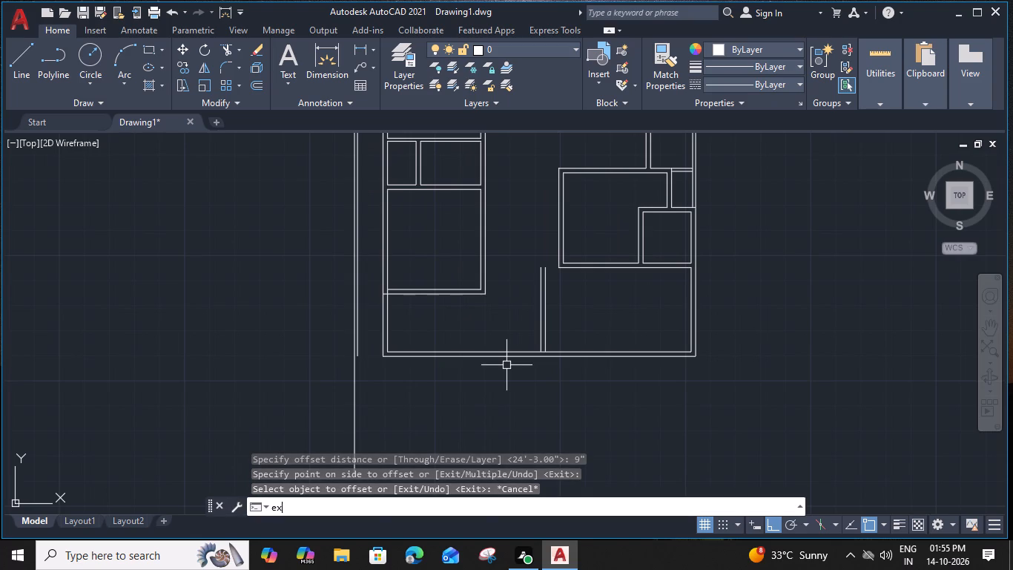
{"action": "key", "text": "space"}
{"action": "scroll", "coordinate": [538, 335], "scroll_direction": "up", "scroll_amount": 2}
{"action": "left_click", "coordinate": [544, 339]}
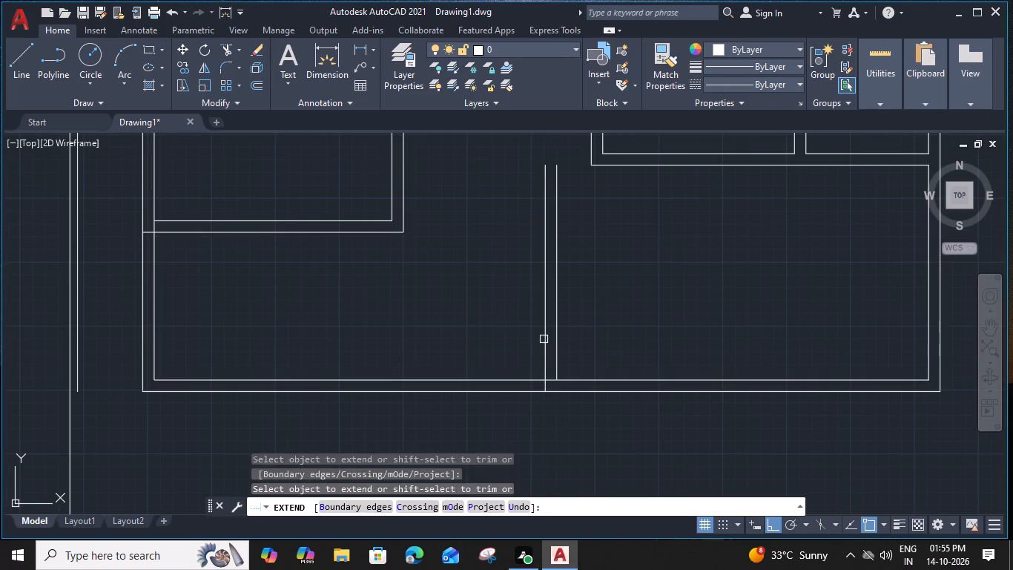
{"action": "scroll", "coordinate": [557, 392], "scroll_direction": "up", "scroll_amount": 1}
{"action": "left_click", "coordinate": [549, 373], "text": "shift"}
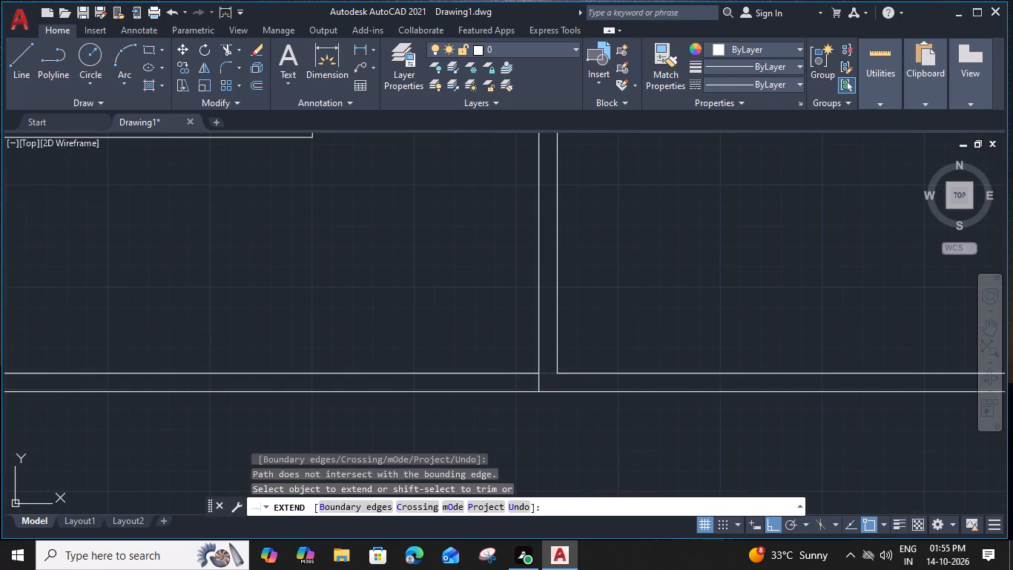
Measure the clear spaces on both sides of the new partition in the bottom area.
{"action": "scroll", "coordinate": [549, 373], "scroll_direction": "down", "scroll_amount": 2}
{"action": "key", "text": "Escape"}
{"action": "middle_click_drag", "start_coordinate": [461, 399], "coordinate": [502, 402]}
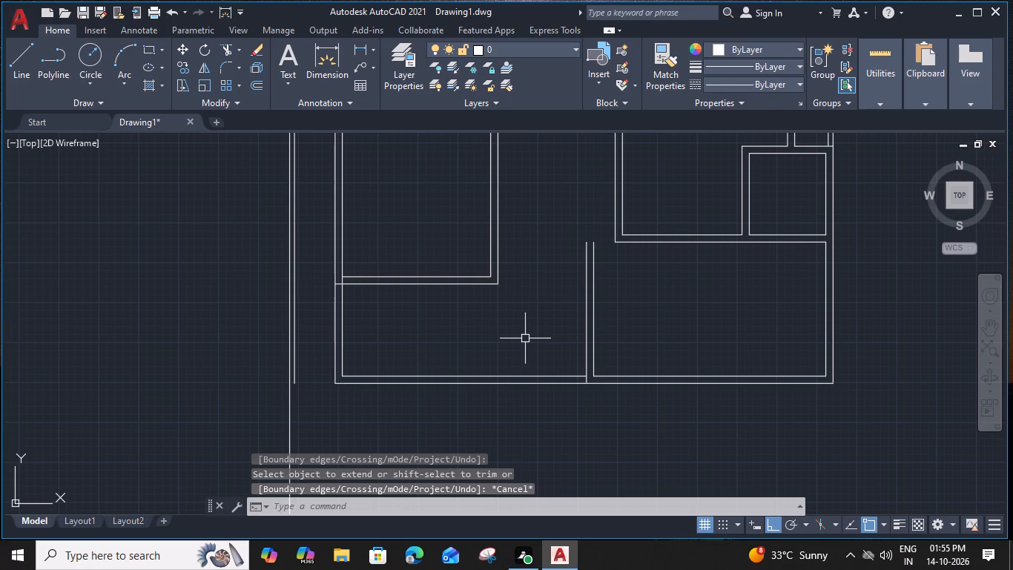
{"action": "middle_click_drag", "start_coordinate": [566, 332], "coordinate": [558, 365]}
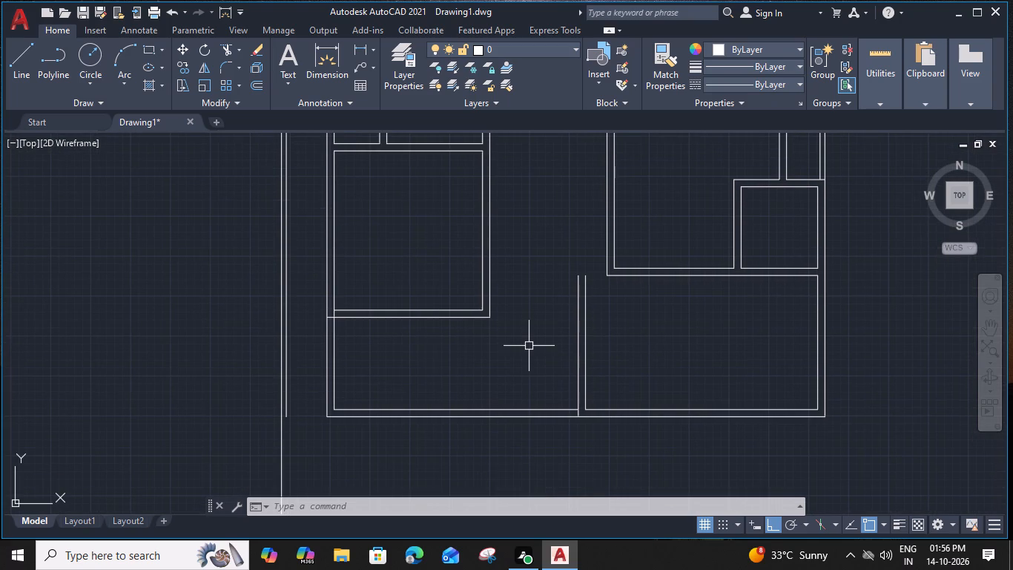
{"action": "scroll", "coordinate": [597, 281], "scroll_direction": "up", "scroll_amount": 1}
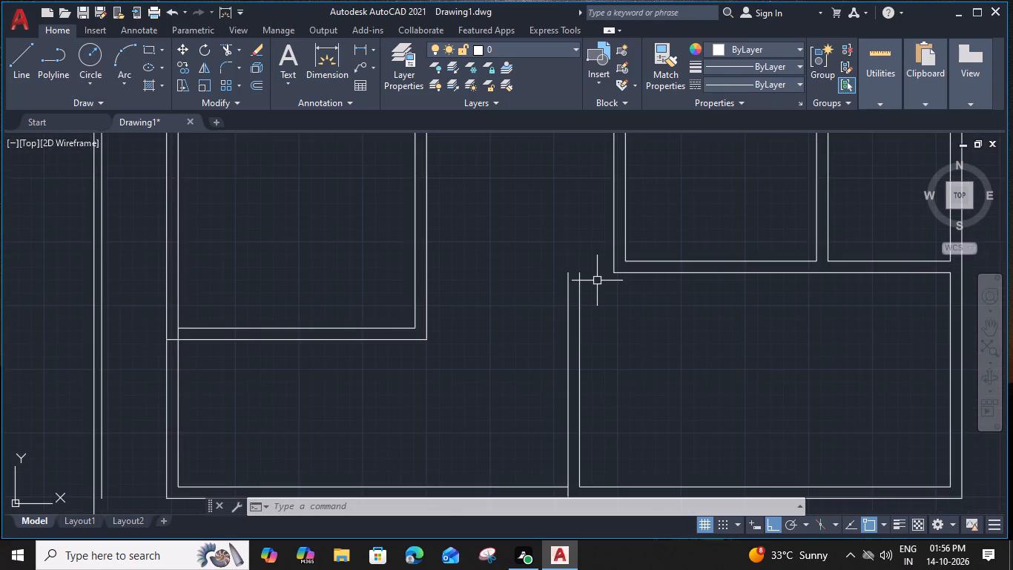
{"action": "scroll", "coordinate": [597, 281], "scroll_direction": "down", "scroll_amount": 1}
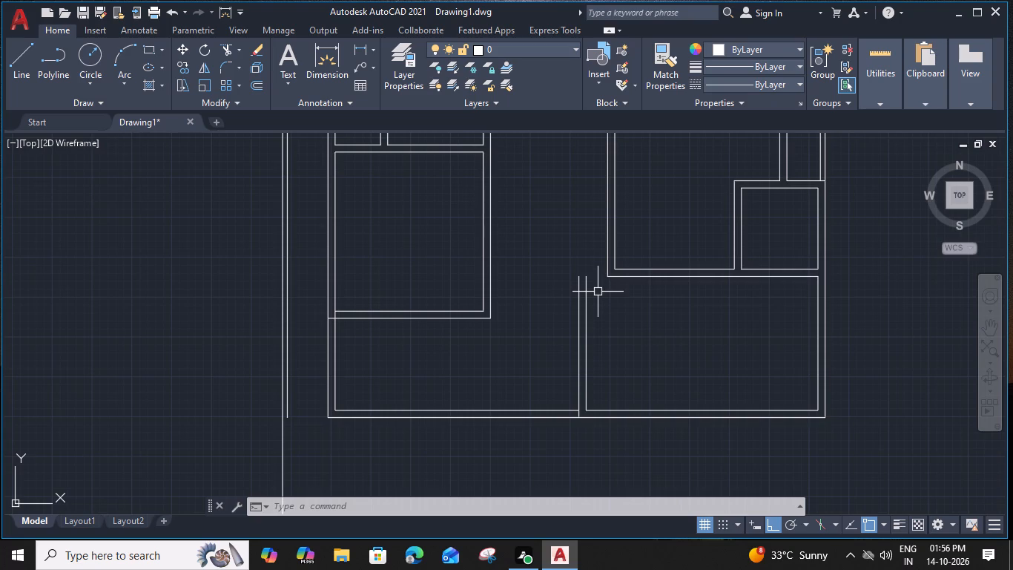
{"action": "type", "text": "mea"}
{"action": "key", "text": "space"}
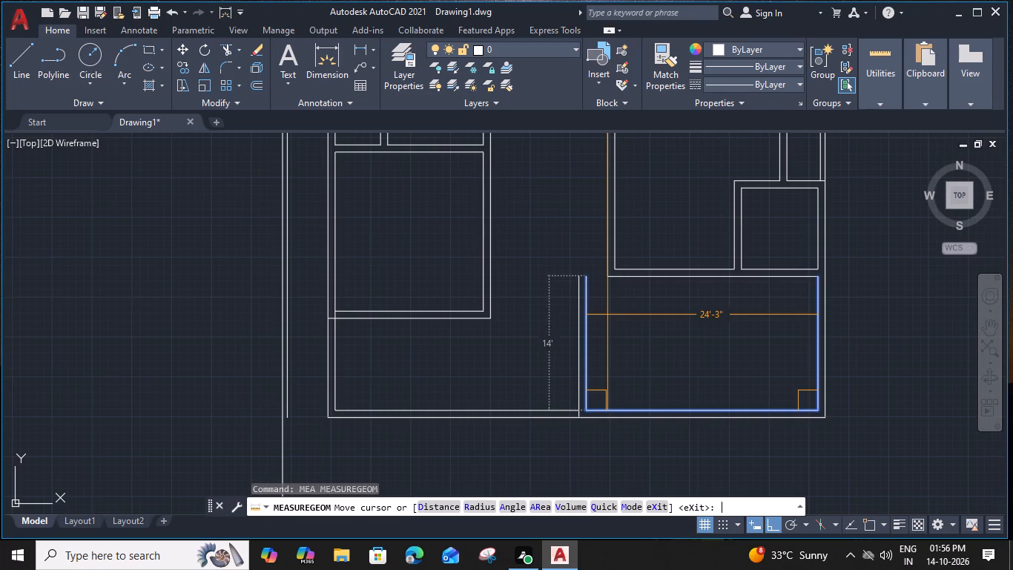
{"action": "key", "text": "Escape"}
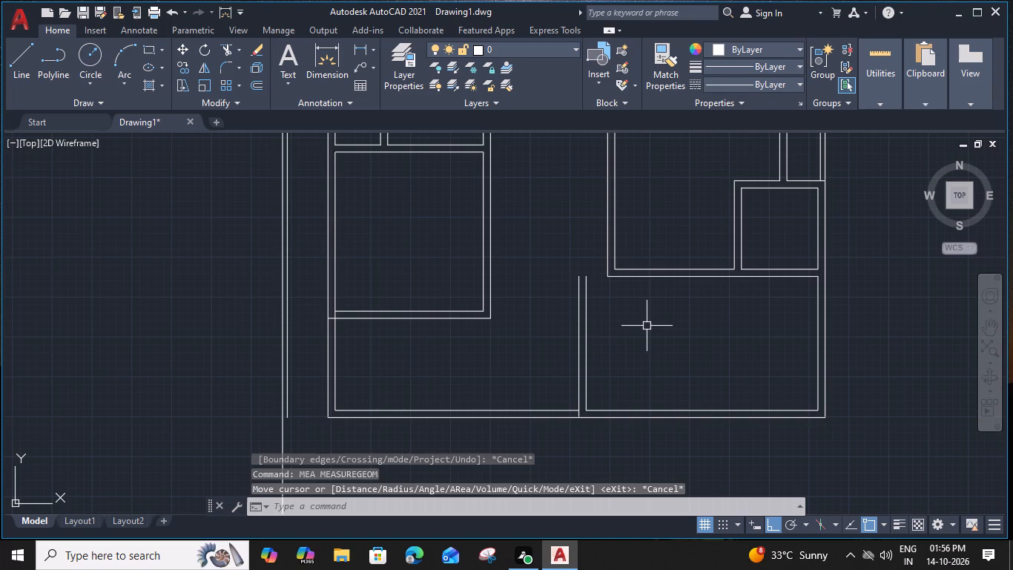
{"action": "middle_click_drag", "start_coordinate": [452, 364], "coordinate": [498, 341]}
{"action": "type", "text": "mea"}
{"action": "key", "text": "space"}
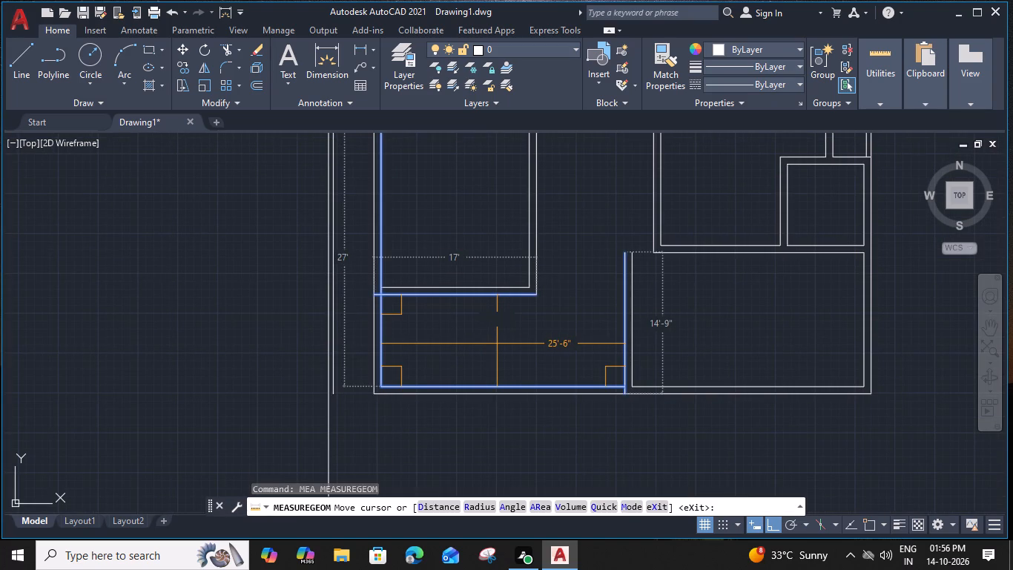
{"action": "key", "text": "Escape"}
Offset the lower outer wall line of the left room 15'9" downward, past the bottom wall.
{"action": "left_click", "coordinate": [506, 298]}
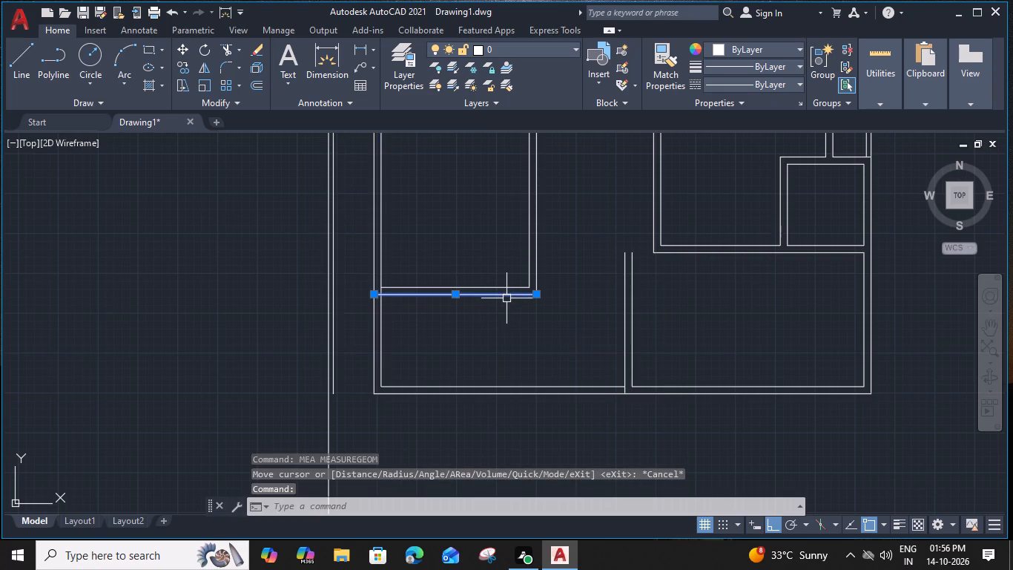
{"action": "key", "text": "i"}
{"action": "key", "text": "BackSpace"}
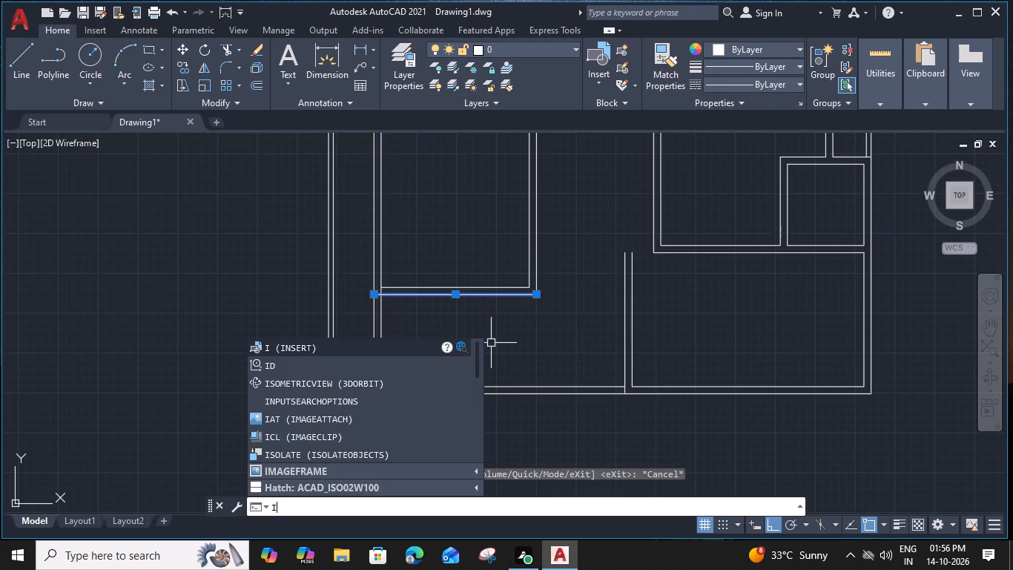
{"action": "type", "text": "o 15'"}
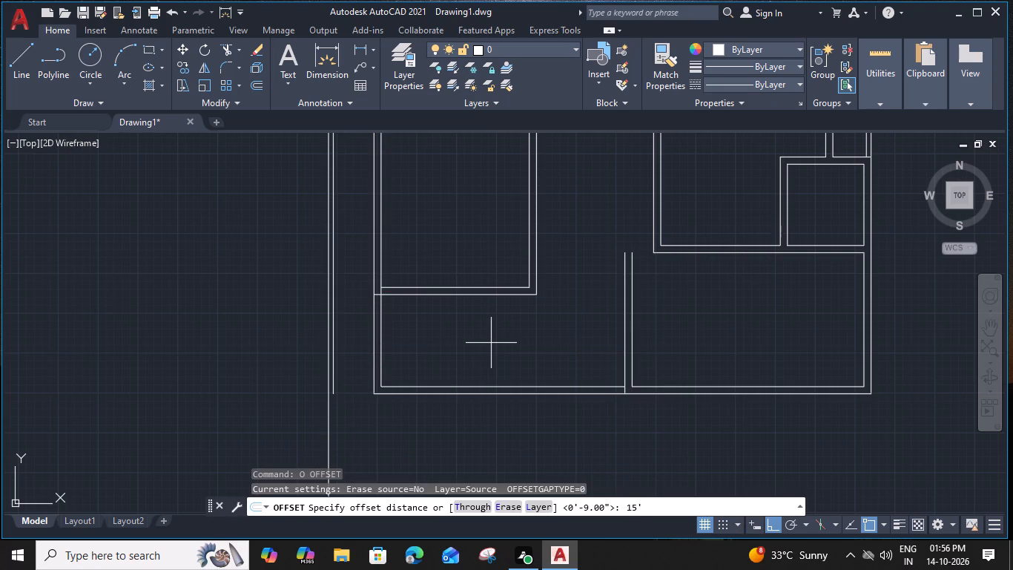
{"action": "key", "text": "9"}
{"action": "key", "text": "shift+quotedbl"}
{"action": "key", "text": "Return"}
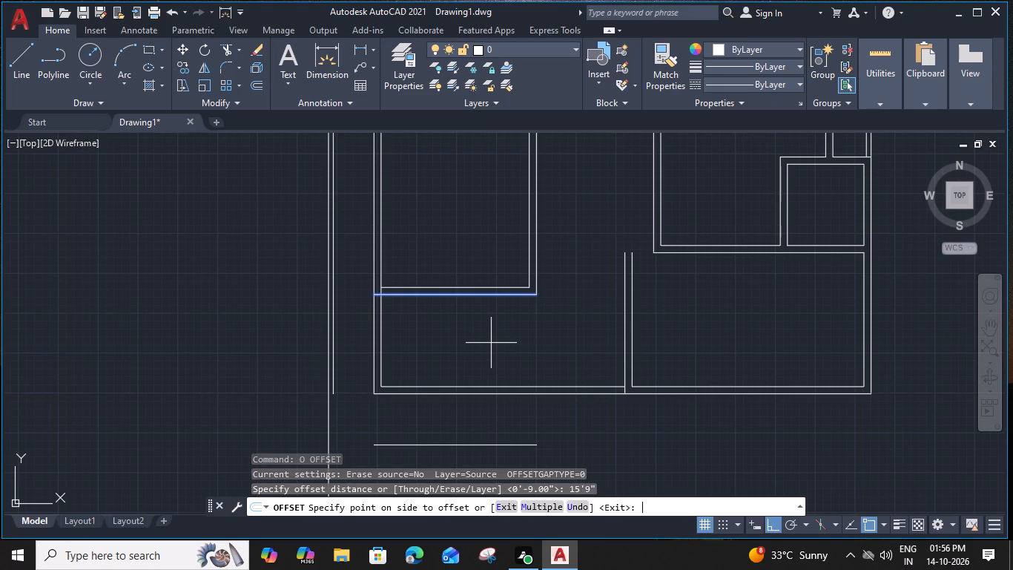
{"action": "left_click", "coordinate": [490, 419]}
{"action": "middle_click_drag", "start_coordinate": [491, 415], "coordinate": [486, 351]}
{"action": "key", "text": "Escape"}
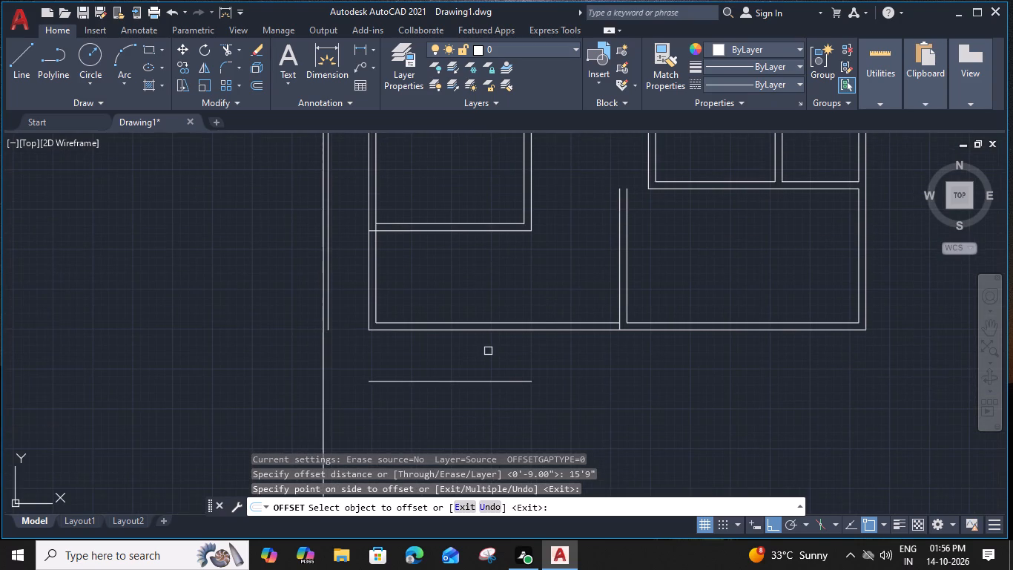
Offset the new horizontal line below the plan 11" downward to form a wall thickness.
{"action": "left_click", "coordinate": [487, 379]}
{"action": "key", "text": "o"}
{"action": "key", "text": "space"}
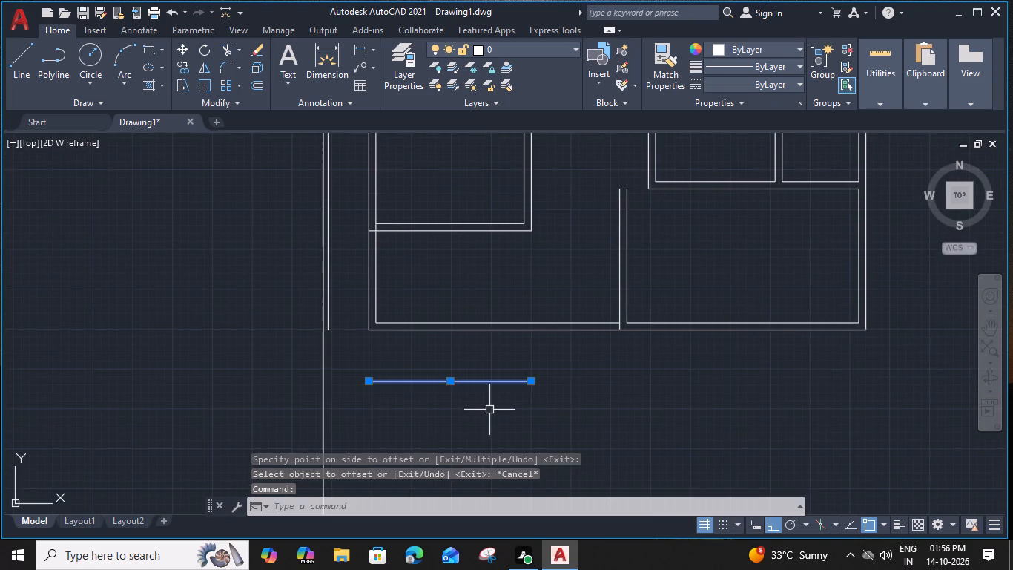
{"action": "key", "text": "1"}
{"action": "key", "text": "1"}
{"action": "key", "text": "shift+quotedbl"}
{"action": "key", "text": "Return"}
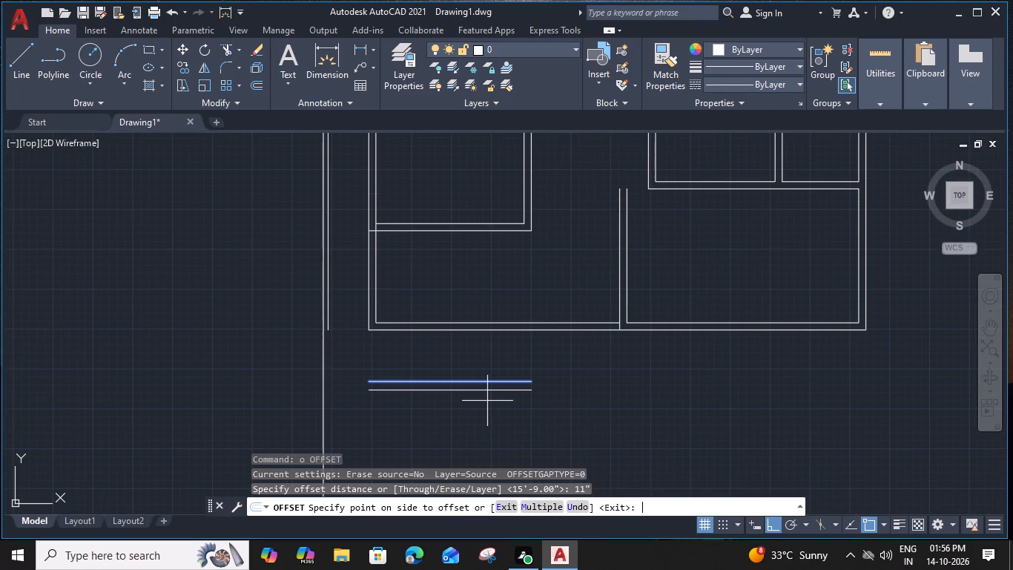
{"action": "left_click", "coordinate": [492, 421]}
{"action": "key", "text": "Escape"}
Measure the space between the left room's lower wall, the bottom wall and the partition.
{"action": "middle_click_drag", "start_coordinate": [489, 335], "coordinate": [457, 334]}
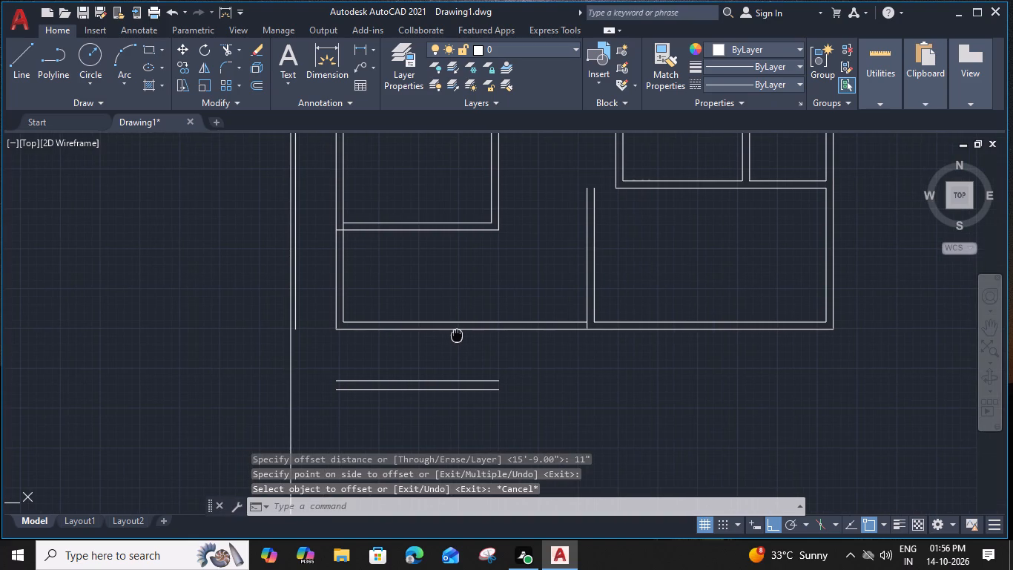
{"action": "middle_click_drag", "start_coordinate": [563, 296], "coordinate": [534, 304]}
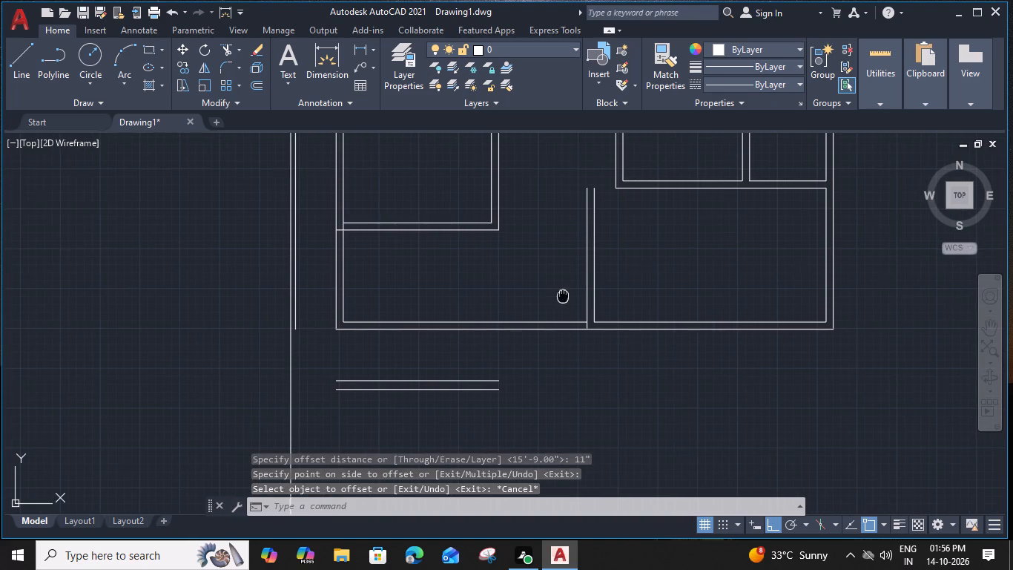
{"action": "middle_click_drag", "start_coordinate": [534, 304], "coordinate": [530, 307]}
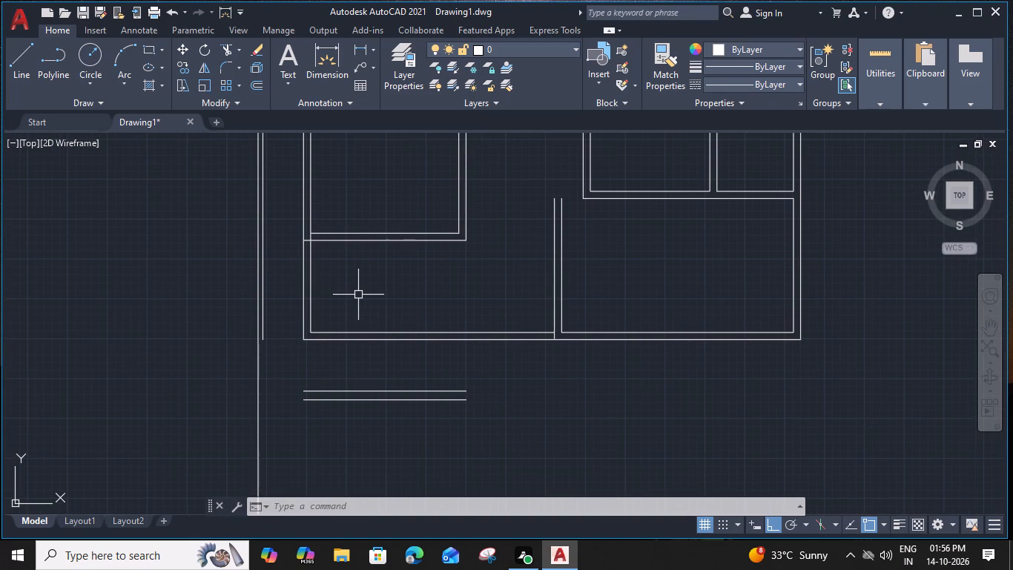
{"action": "type", "text": "mw"}
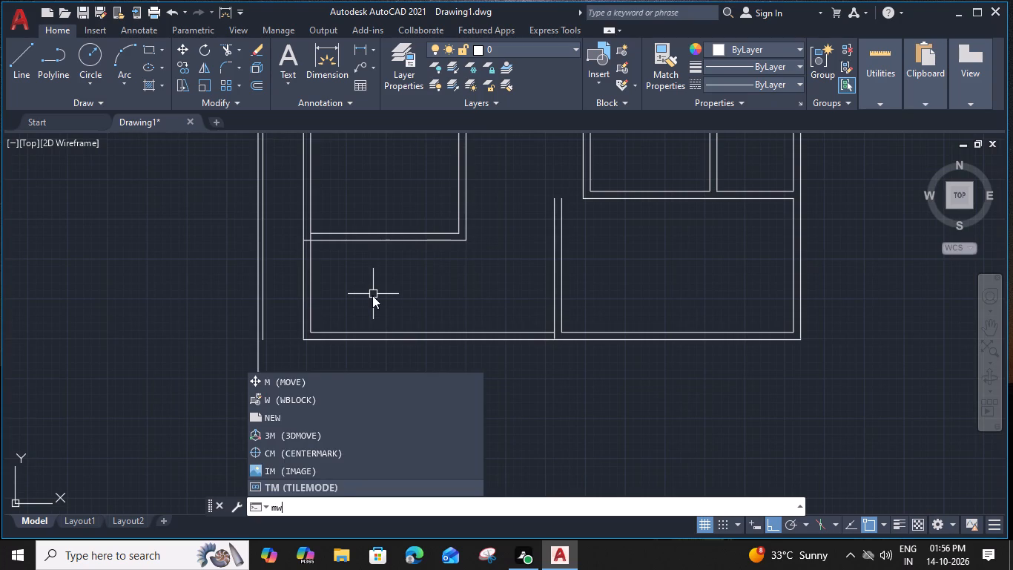
{"action": "key", "text": "BackSpace"}
{"action": "key", "text": "e"}
{"action": "type", "text": "a"}
{"action": "key", "text": "space"}
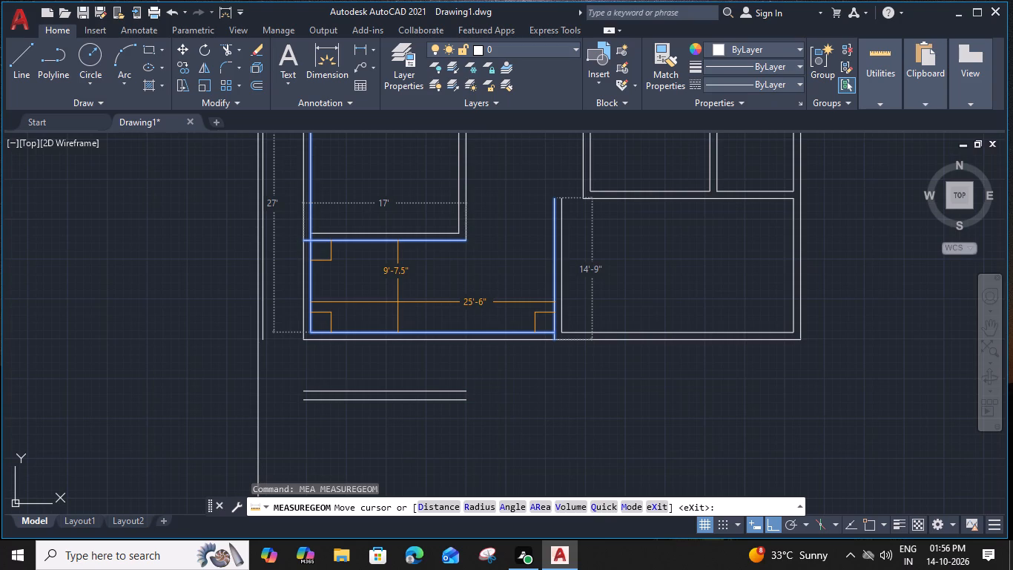
{"action": "key", "text": "Escape"}
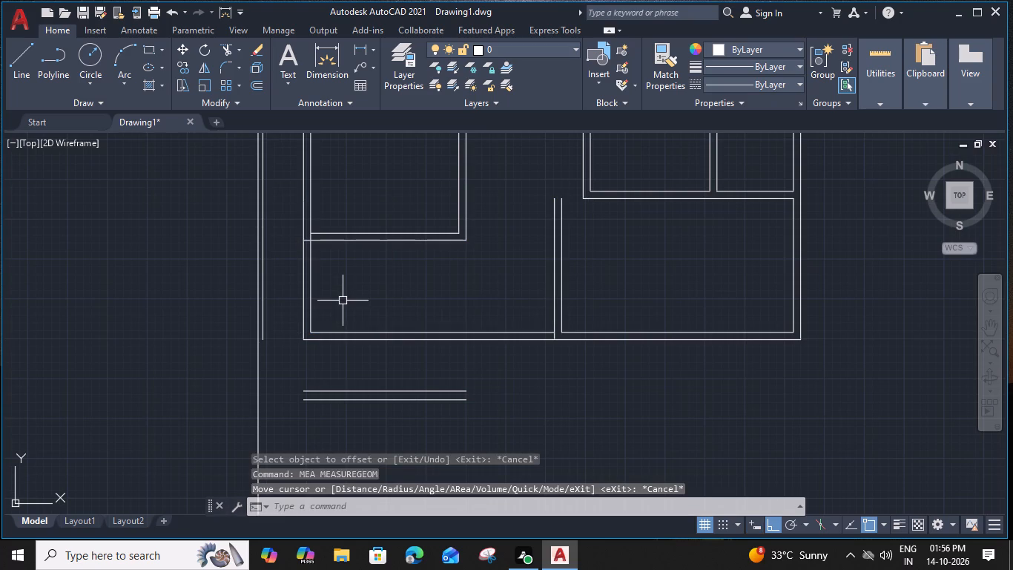
{"action": "key", "text": "e"}
{"action": "key", "text": "Escape"}
{"action": "type", "text": "mea"}
{"action": "key", "text": "space"}
{"action": "key", "text": "Escape"}
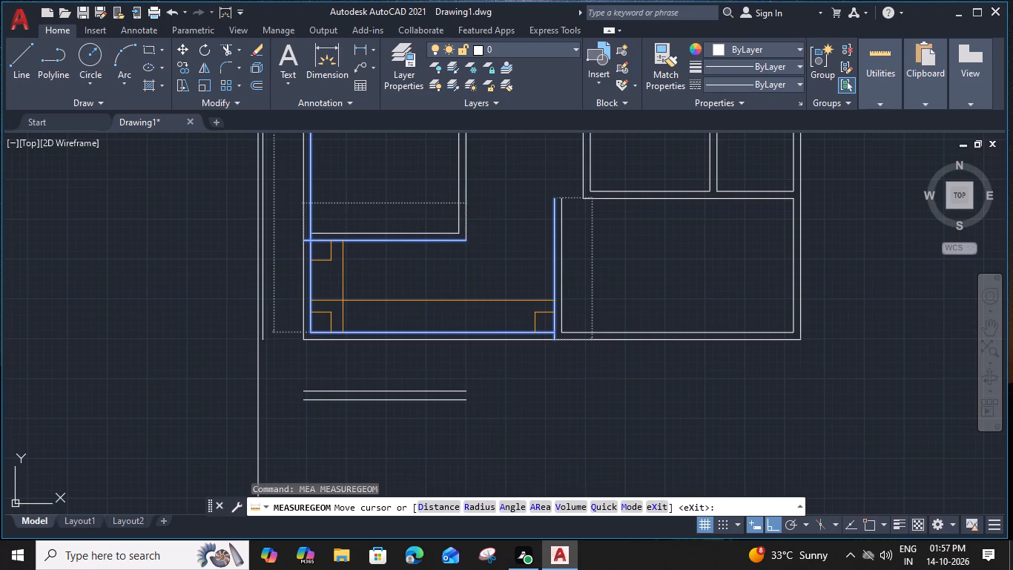
Trim away the left wall lines below the left room and both bottom wall lines left of the partition.
{"action": "key", "text": "e"}
{"action": "key", "text": "x"}
{"action": "key", "text": "space"}
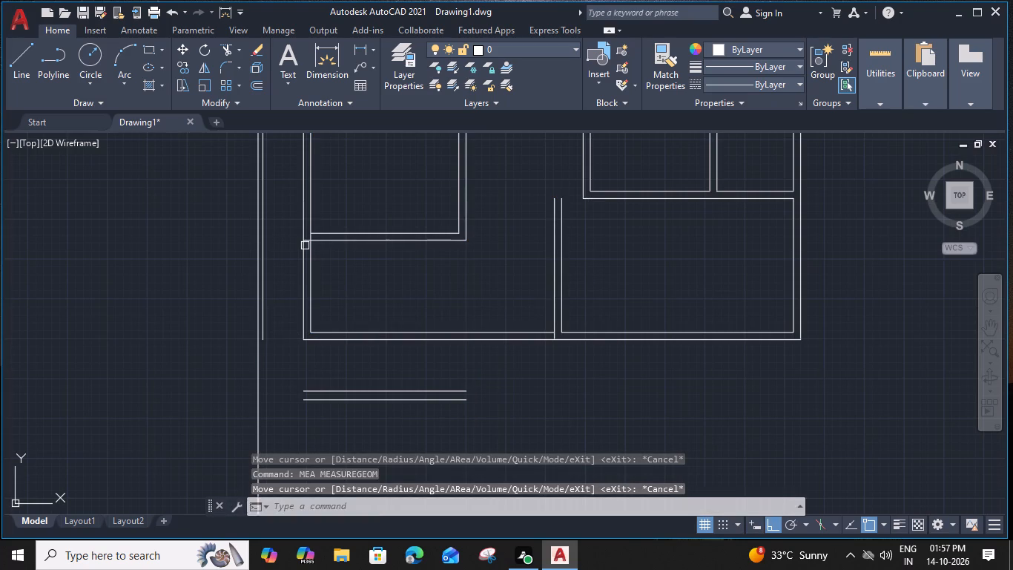
{"action": "left_click", "coordinate": [325, 266], "text": "shift"}
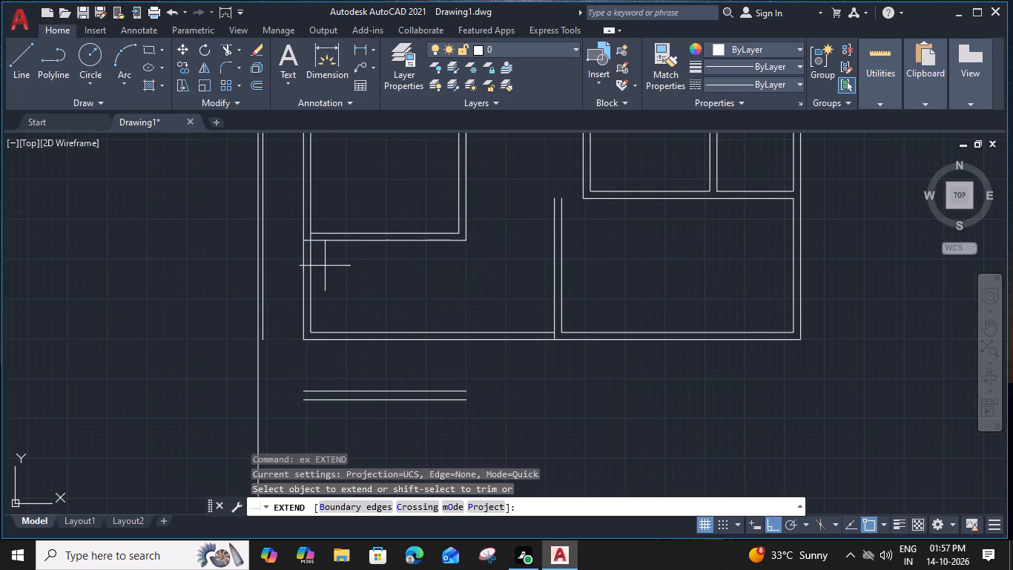
{"action": "left_click", "coordinate": [275, 292], "text": "shift"}
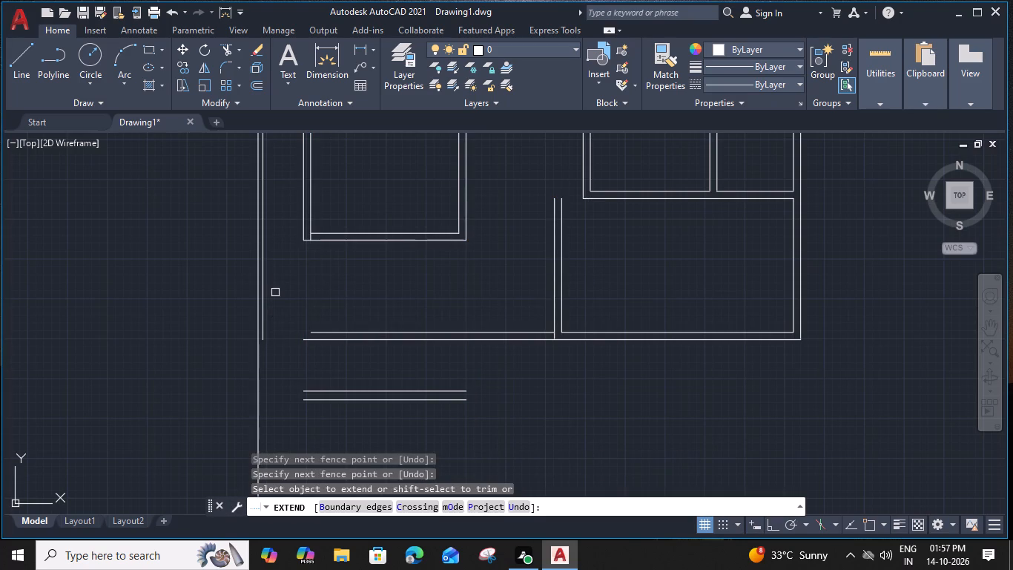
{"action": "left_click", "coordinate": [387, 301], "text": "shift"}
{"action": "left_click", "coordinate": [360, 361], "text": "shift"}
{"action": "key", "text": "Escape"}
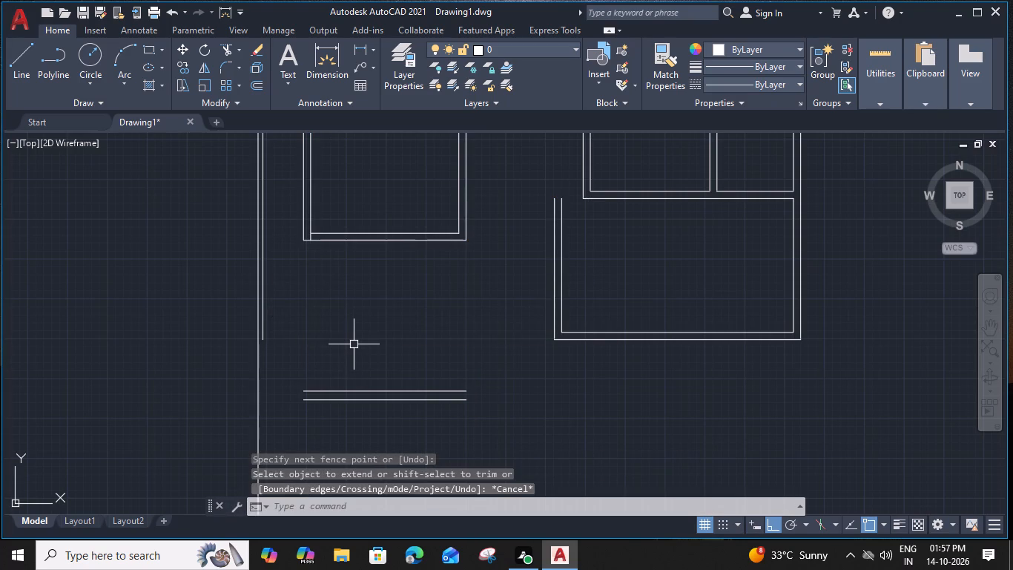
Measure the opened area between the left room, the offset bottom line and the partition.
{"action": "type", "text": "mea"}
{"action": "key", "text": "space"}
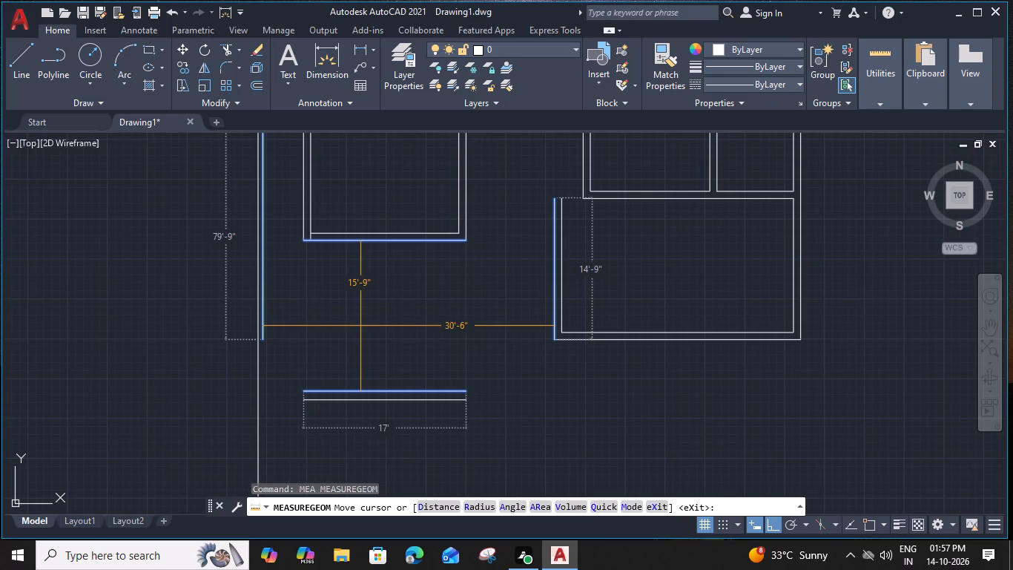
{"action": "key", "text": "Escape"}
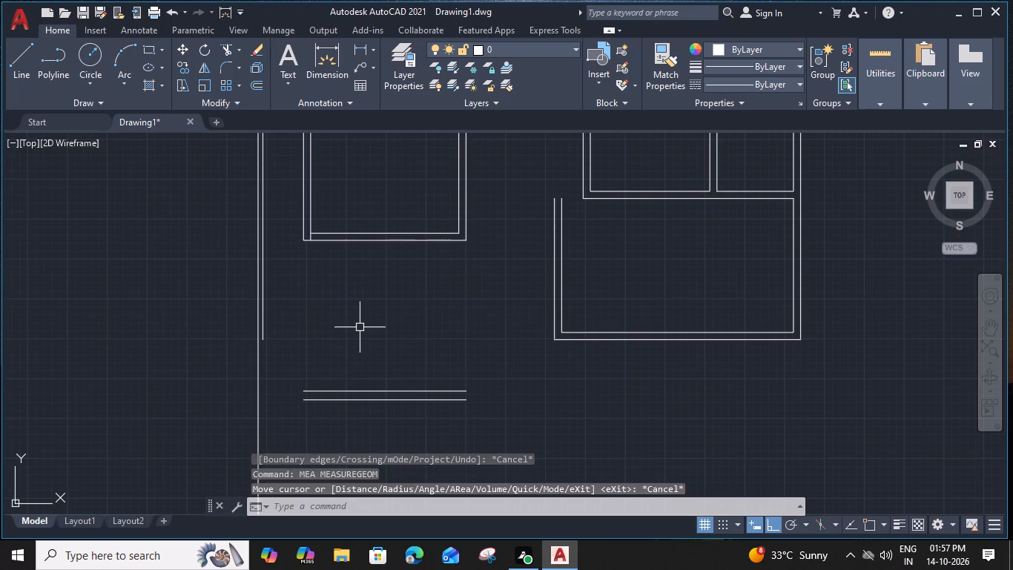
Offset the partition's left line 28'6" to the left.
{"action": "left_click", "coordinate": [551, 304]}
{"action": "type", "text": "o"}
{"action": "key", "text": "space"}
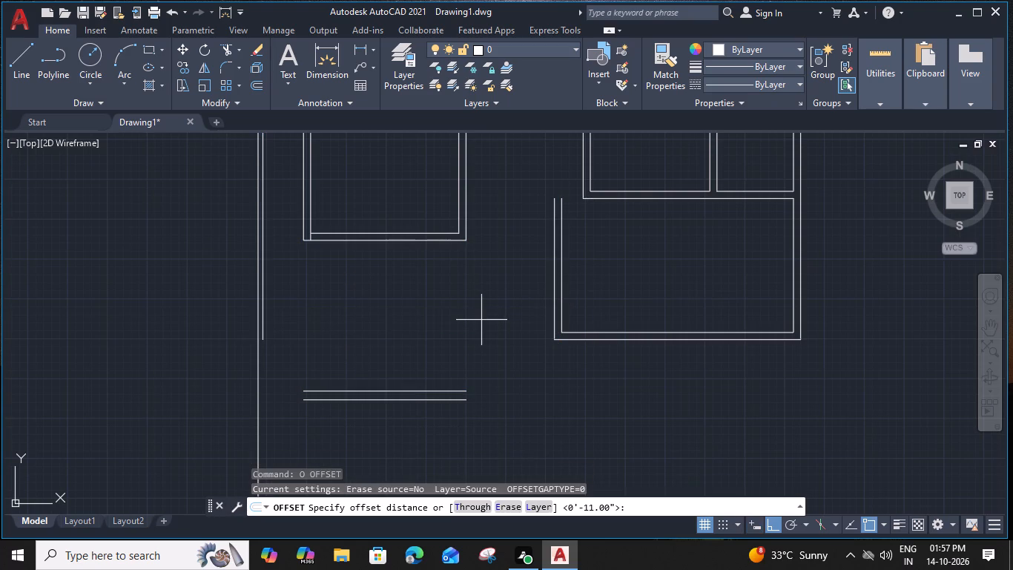
{"action": "key", "text": "2"}
{"action": "type", "text": "8'"}
{"action": "type", "text": "6\""}
{"action": "key", "text": "Return"}
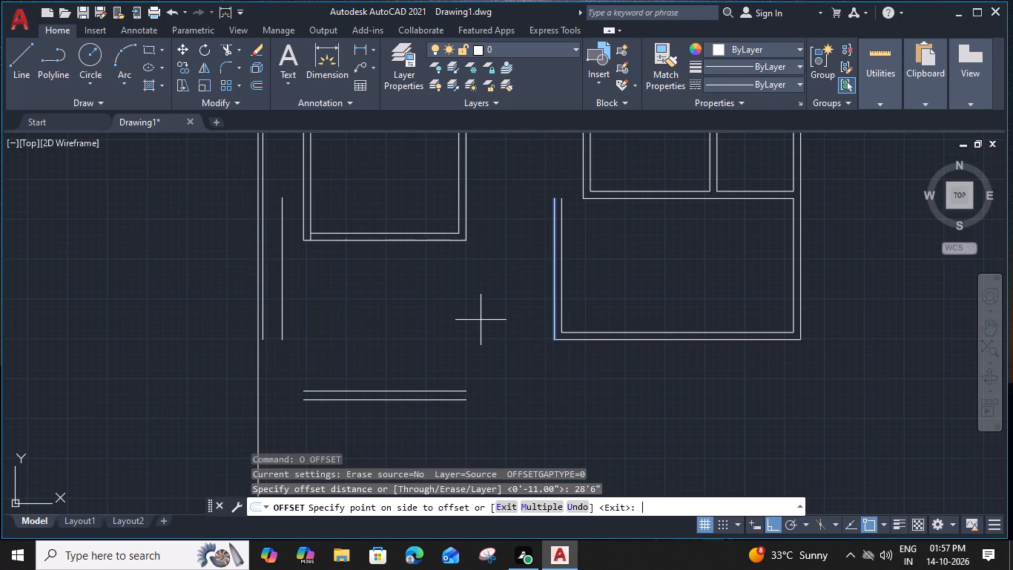
{"action": "left_click", "coordinate": [309, 340]}
{"action": "key", "text": "Escape"}
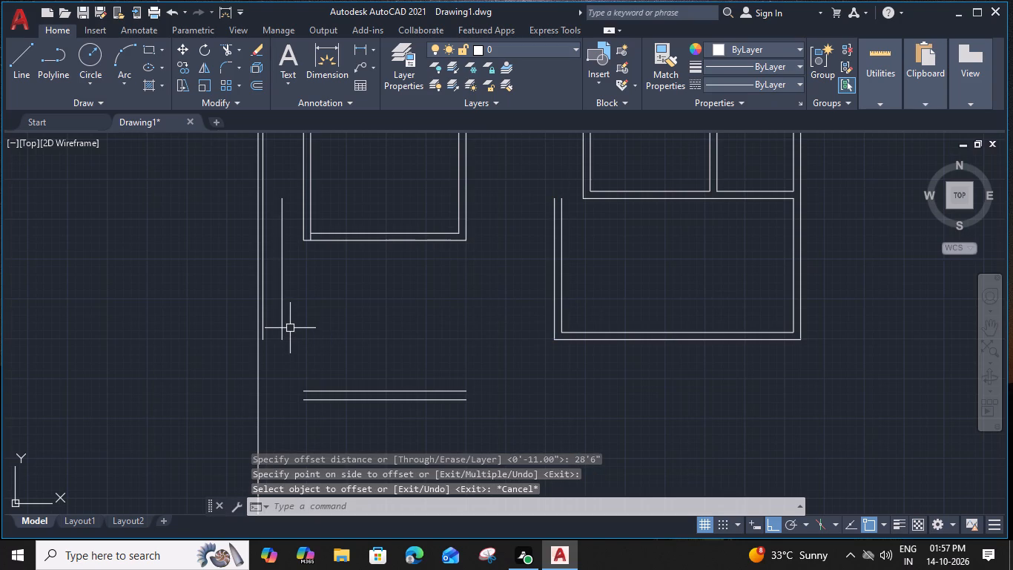
Offset the new left vertical line 9" to the left to form the wall thickness.
{"action": "left_click", "coordinate": [282, 315]}
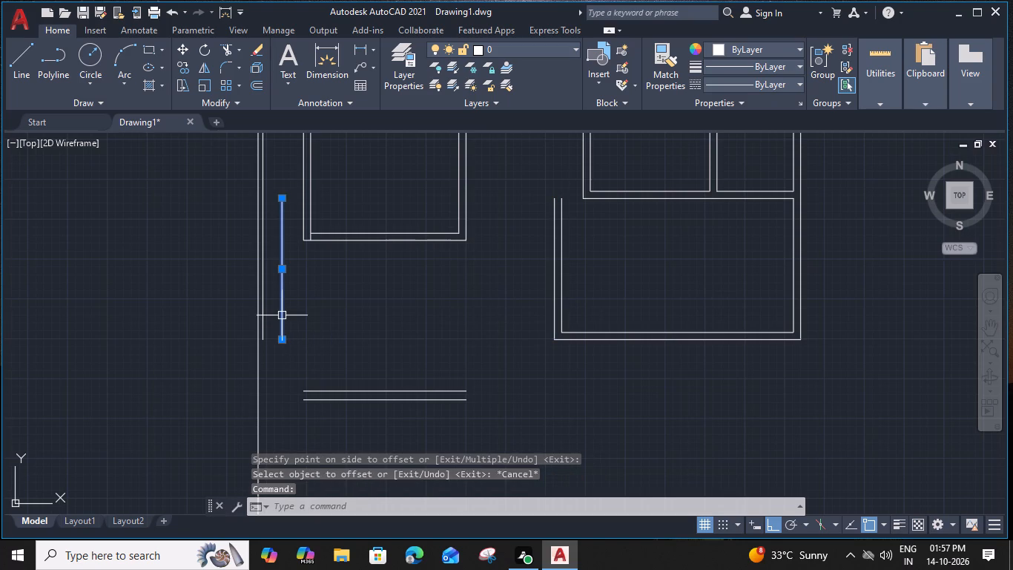
{"action": "key", "text": "o"}
{"action": "key", "text": "space"}
{"action": "type", "text": "9"}
{"action": "key", "text": "shift+quotedbl"}
{"action": "key", "text": "Return"}
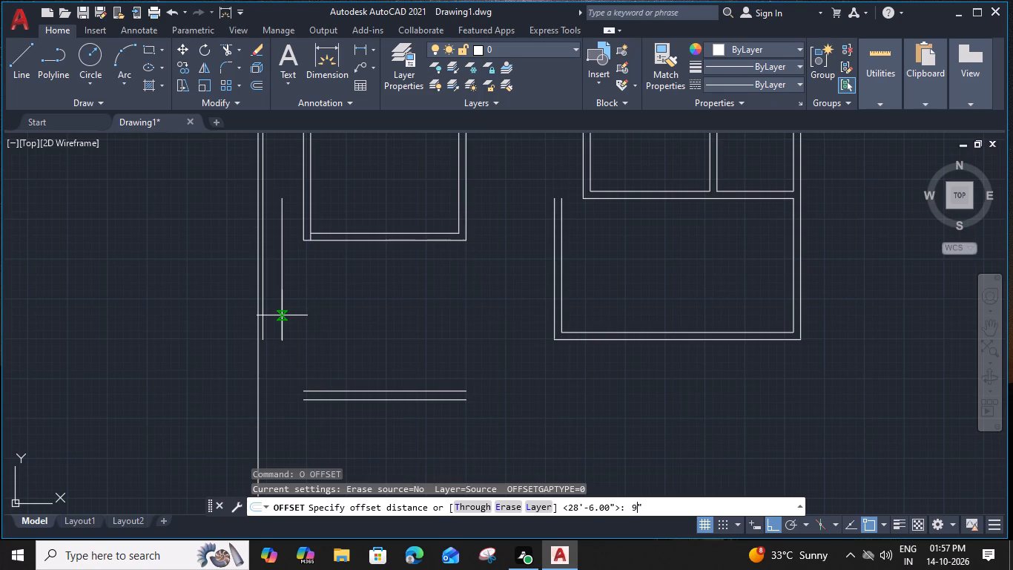
{"action": "left_click", "coordinate": [257, 325]}
{"action": "key", "text": "Escape"}
Fillet the new left wall's outer and inner lines to the matching bottom wall lines at zero radius.
{"action": "middle_click_drag", "start_coordinate": [265, 315], "coordinate": [345, 327]}
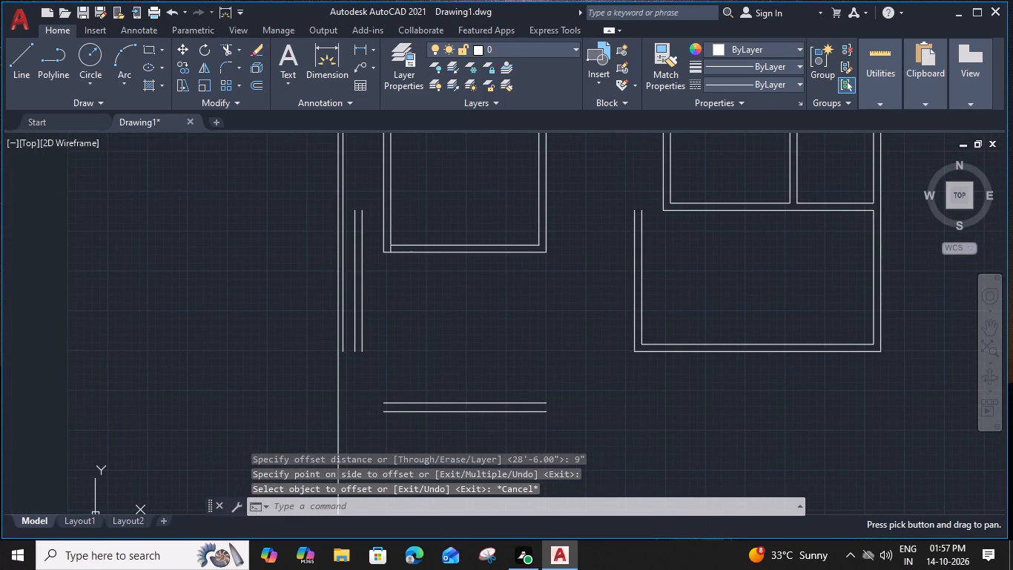
{"action": "middle_click_drag", "start_coordinate": [424, 397], "coordinate": [426, 351]}
{"action": "key", "text": "f"}
{"action": "key", "text": "space"}
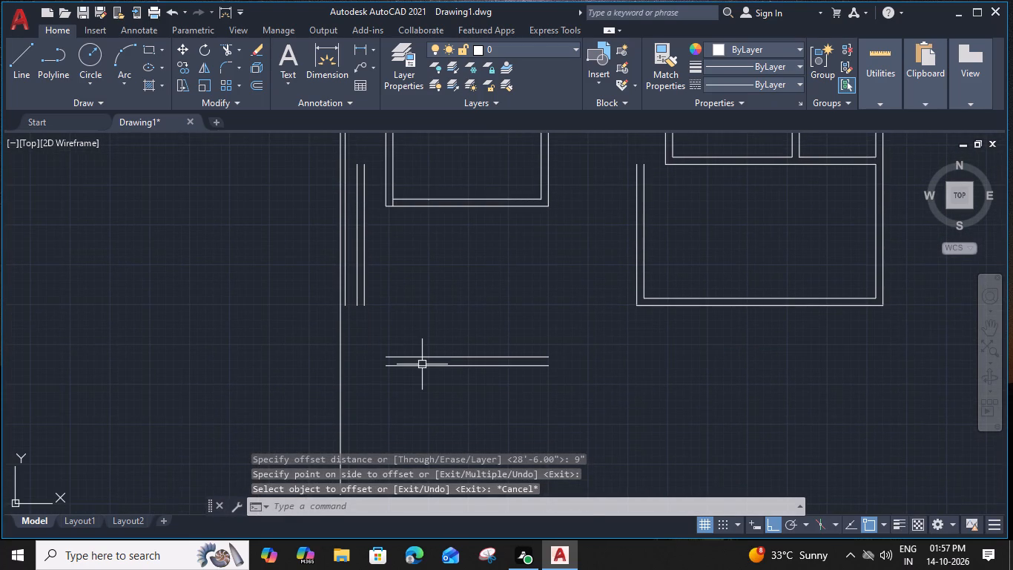
{"action": "type", "text": "m"}
{"action": "key", "text": "space"}
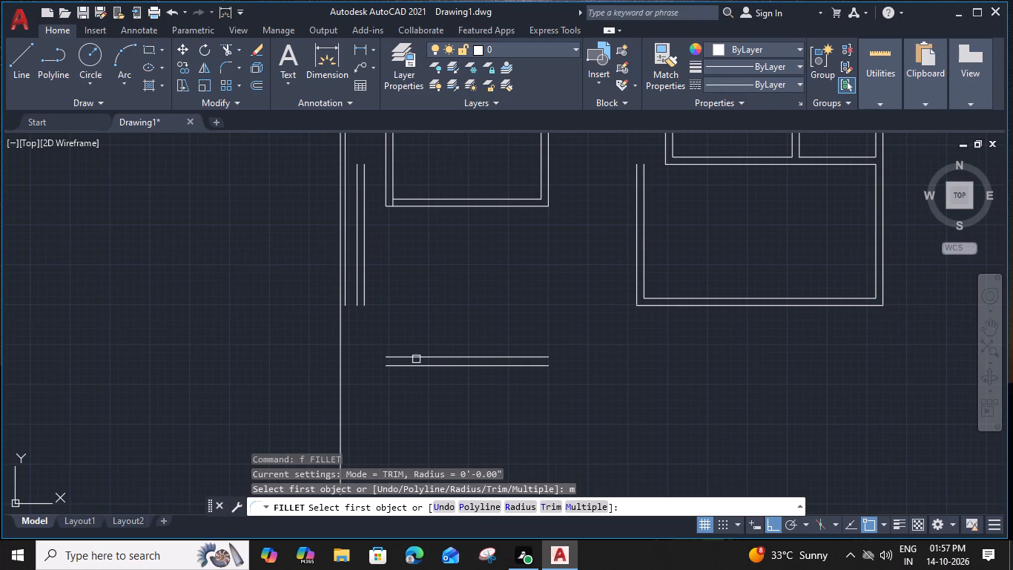
{"action": "left_click", "coordinate": [418, 368]}
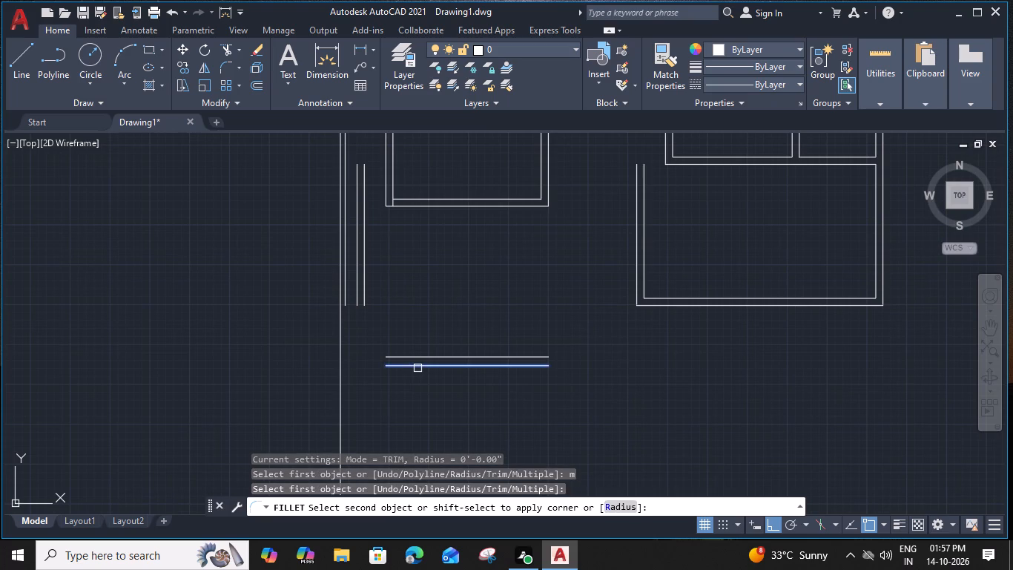
{"action": "left_click", "coordinate": [355, 299]}
{"action": "left_click", "coordinate": [414, 355]}
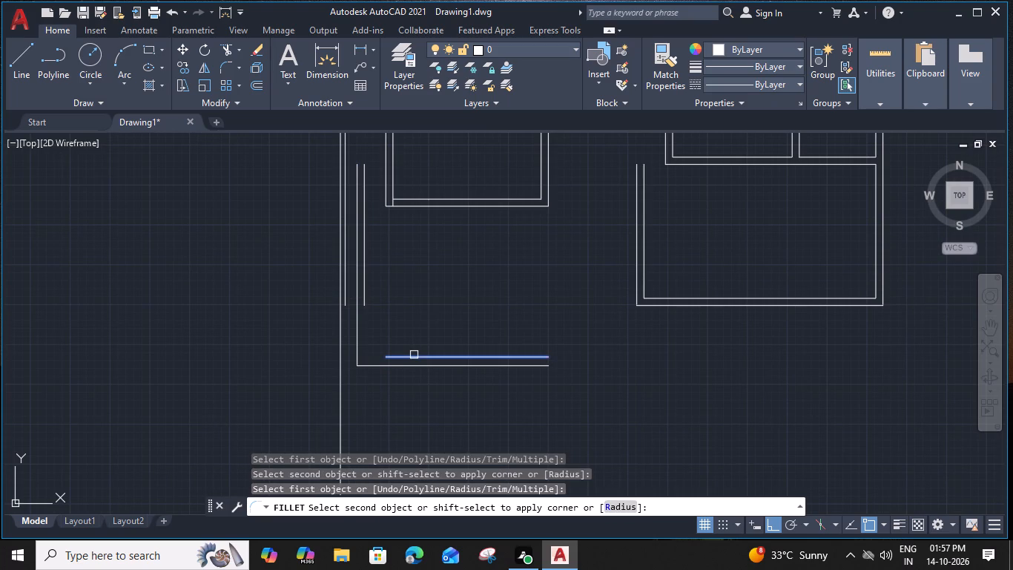
{"action": "left_click", "coordinate": [361, 301]}
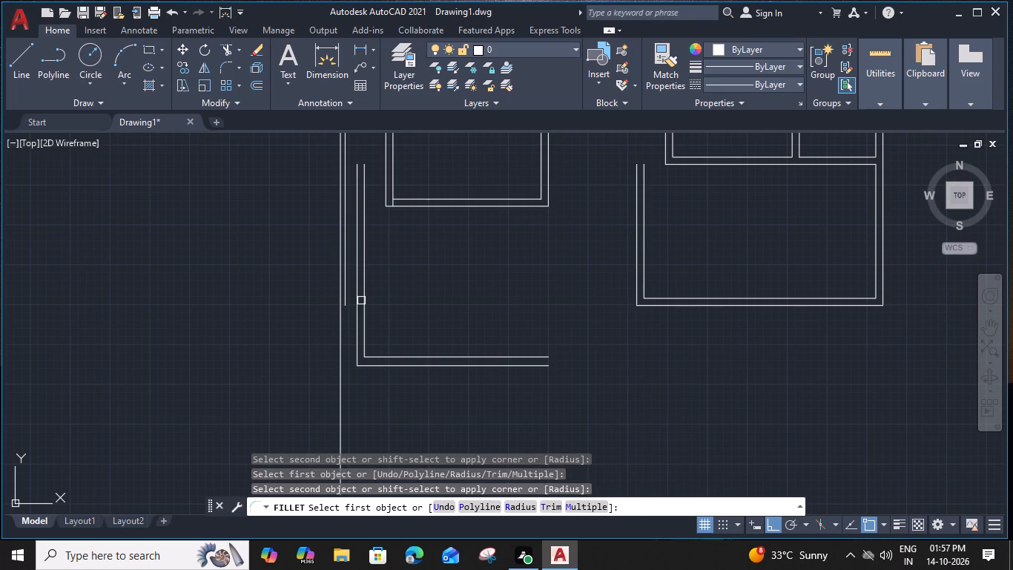
{"action": "key", "text": "Escape"}
{"action": "key", "text": "Escape"}
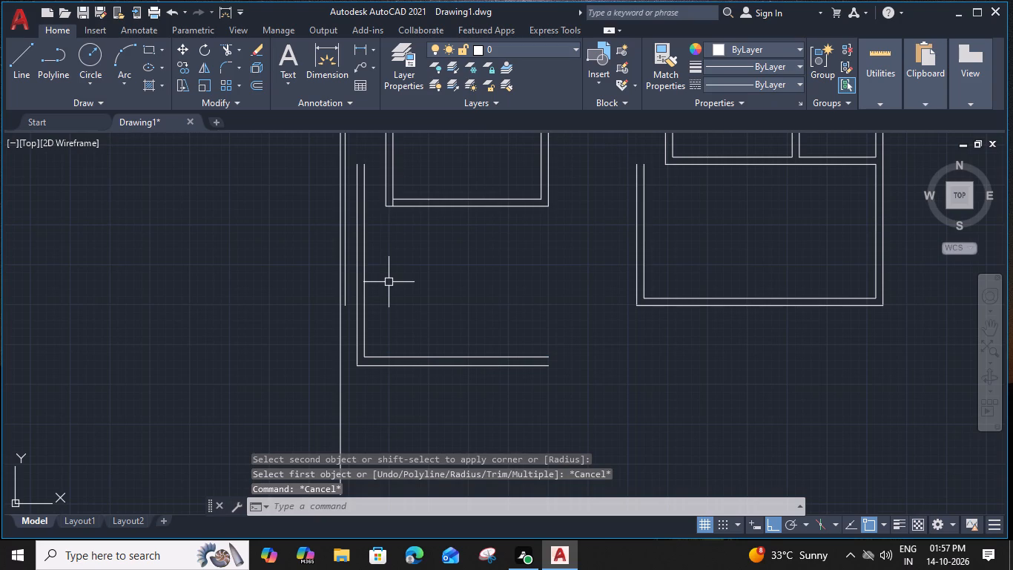
Extend the upper-left room's two bottom wall lines to the new left wall and trim the vertical stubs between them.
{"action": "type", "text": "ex"}
{"action": "key", "text": "space"}
{"action": "scroll", "coordinate": [386, 211], "scroll_direction": "up", "scroll_amount": 2}
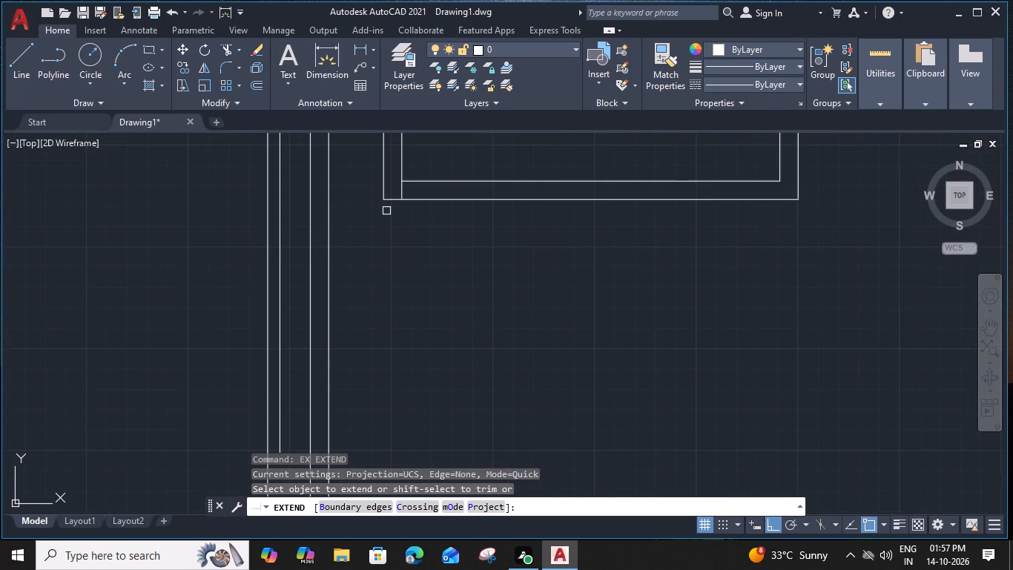
{"action": "left_click", "coordinate": [417, 199]}
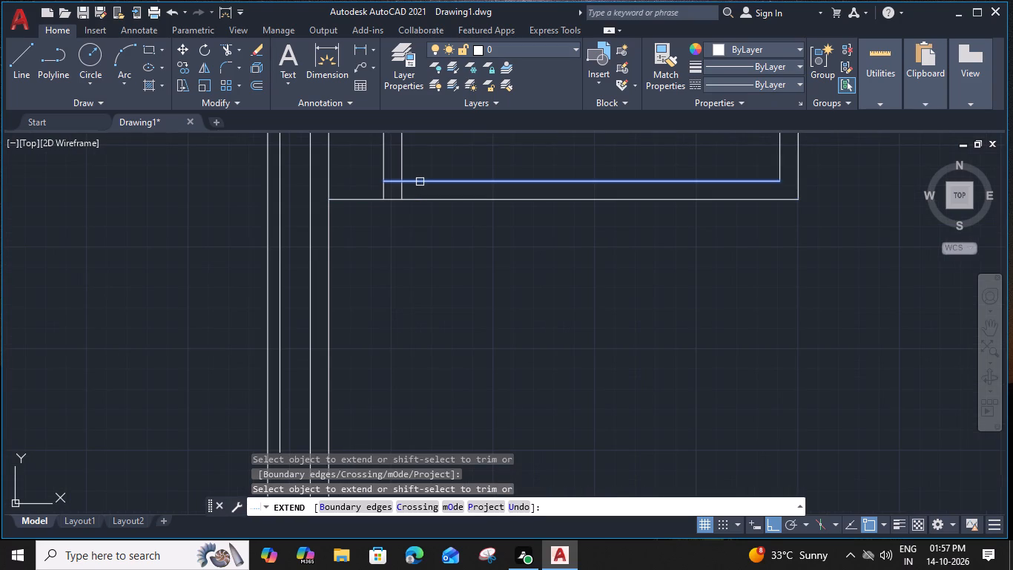
{"action": "left_click", "coordinate": [420, 182]}
{"action": "left_click", "coordinate": [418, 180]}
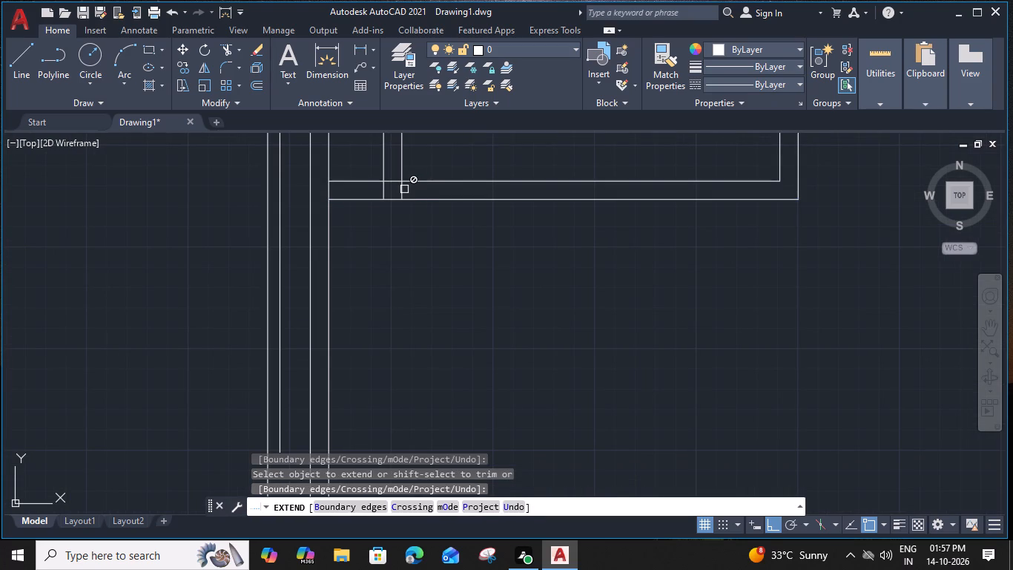
{"action": "left_click", "coordinate": [401, 189], "text": "shift"}
{"action": "left_click", "coordinate": [386, 191], "text": "shift"}
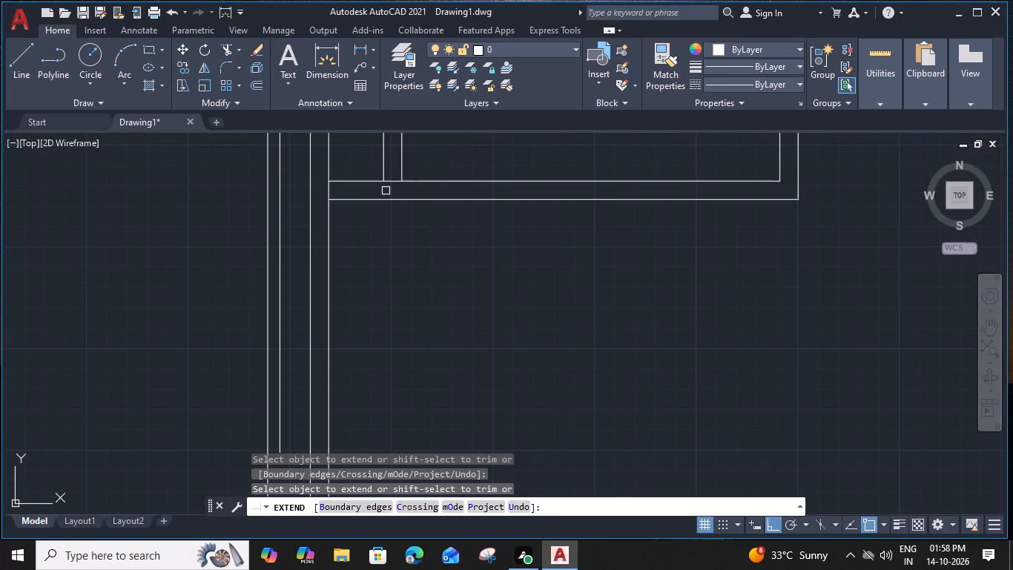
{"action": "scroll", "coordinate": [380, 275], "scroll_direction": "down", "scroll_amount": 2}
{"action": "middle_click_drag", "start_coordinate": [383, 278], "coordinate": [571, 284]}
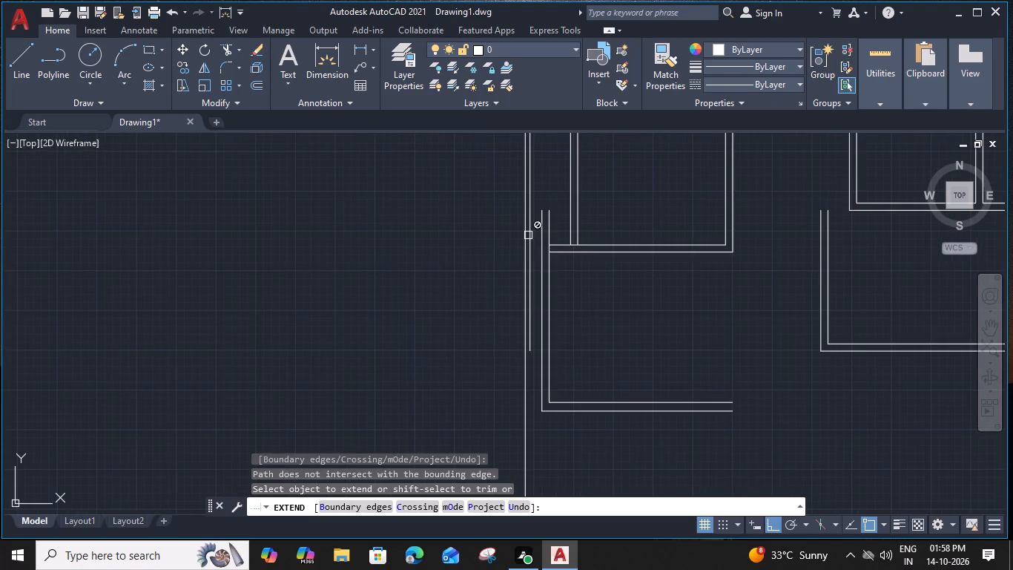
Extend the connecting wall's upper line to the outer left line and clean up its junctions with the new wall and the upper room.
{"action": "scroll", "coordinate": [528, 235], "scroll_direction": "up", "scroll_amount": 1}
{"action": "left_click", "coordinate": [582, 252]}
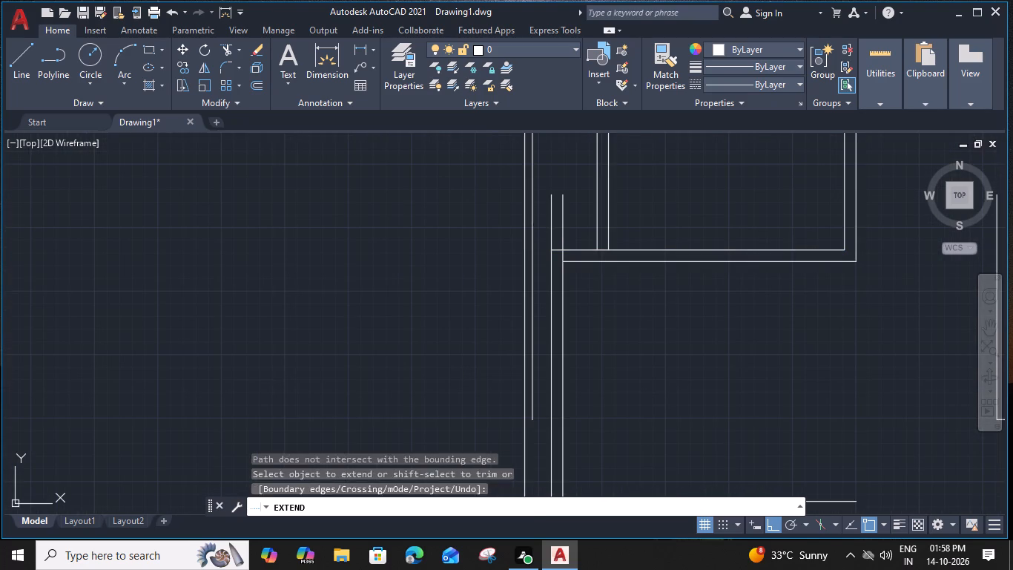
{"action": "left_click", "coordinate": [573, 227], "text": "shift"}
{"action": "left_click", "coordinate": [550, 230], "text": "shift"}
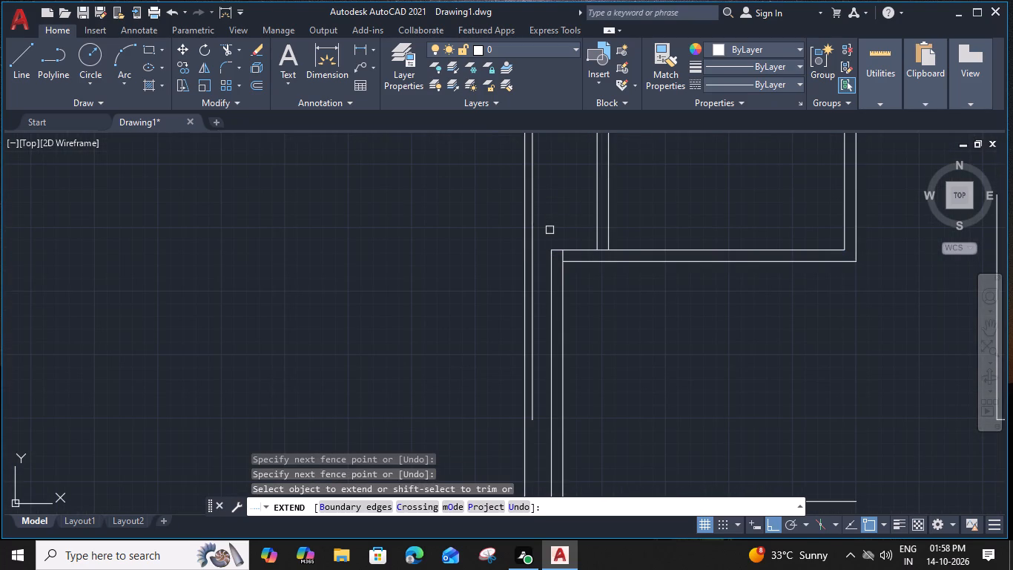
{"action": "scroll", "coordinate": [571, 255], "scroll_direction": "up", "scroll_amount": 1}
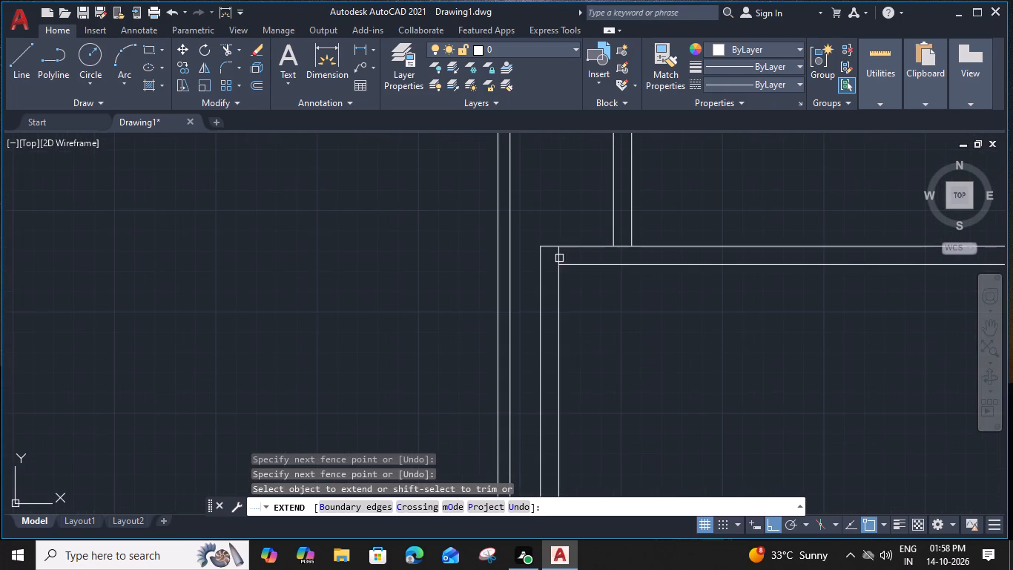
{"action": "left_click", "coordinate": [559, 258], "text": "shift"}
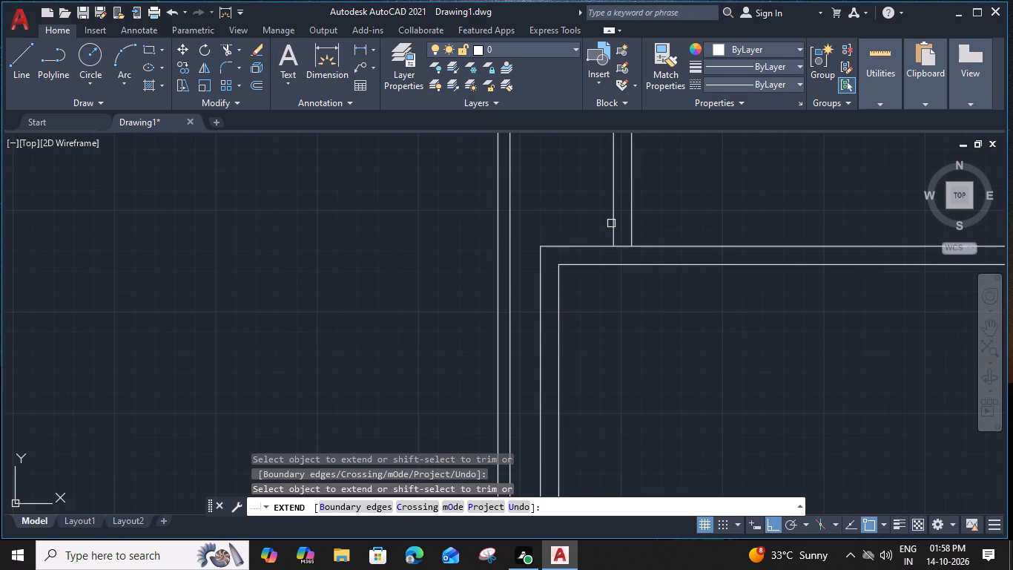
{"action": "left_click", "coordinate": [612, 224]}
{"action": "left_click", "coordinate": [621, 248], "text": "shift"}
Extend the new wall's inner line up to its top edge and trim away both connecting lines to the upper room.
{"action": "scroll", "coordinate": [621, 251], "scroll_direction": "down", "scroll_amount": 1}
{"action": "middle_click_drag", "start_coordinate": [631, 309], "coordinate": [581, 272]}
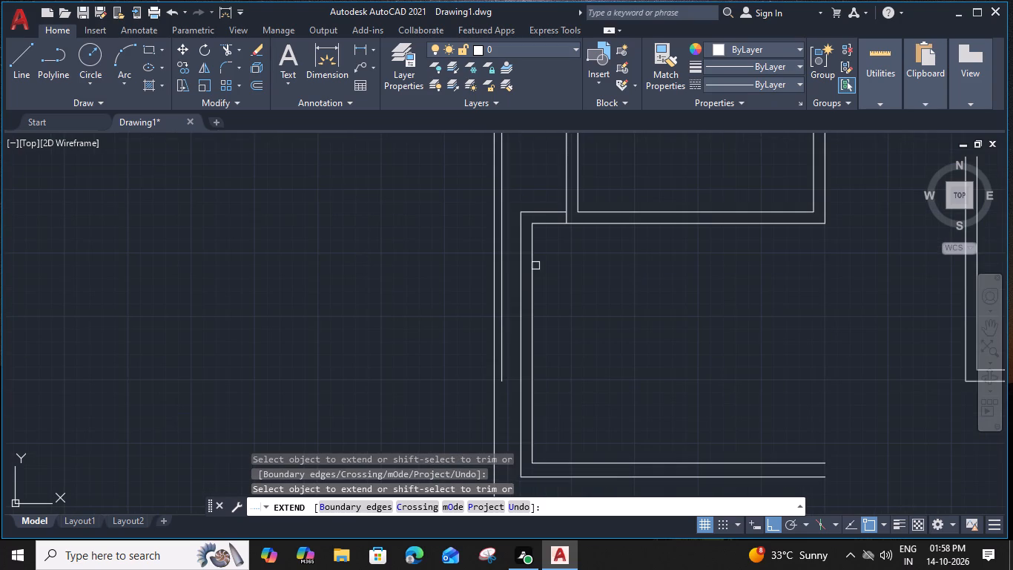
{"action": "left_click", "coordinate": [532, 259]}
{"action": "scroll", "coordinate": [571, 322], "scroll_direction": "down", "scroll_amount": 2}
{"action": "middle_click_drag", "start_coordinate": [578, 330], "coordinate": [577, 325]}
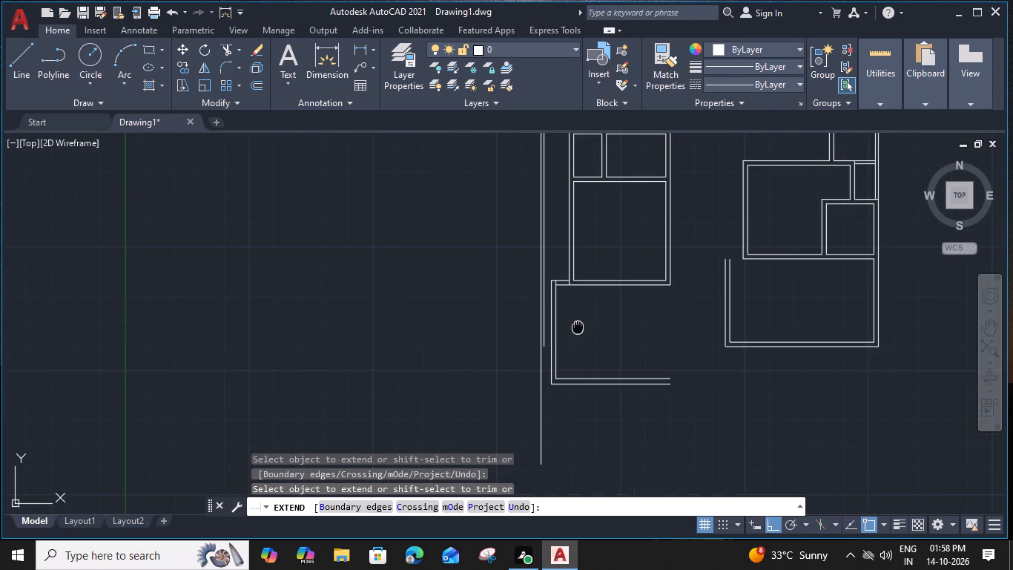
{"action": "middle_click_drag", "start_coordinate": [577, 325], "coordinate": [498, 290]}
{"action": "scroll", "coordinate": [489, 238], "scroll_direction": "up", "scroll_amount": 2}
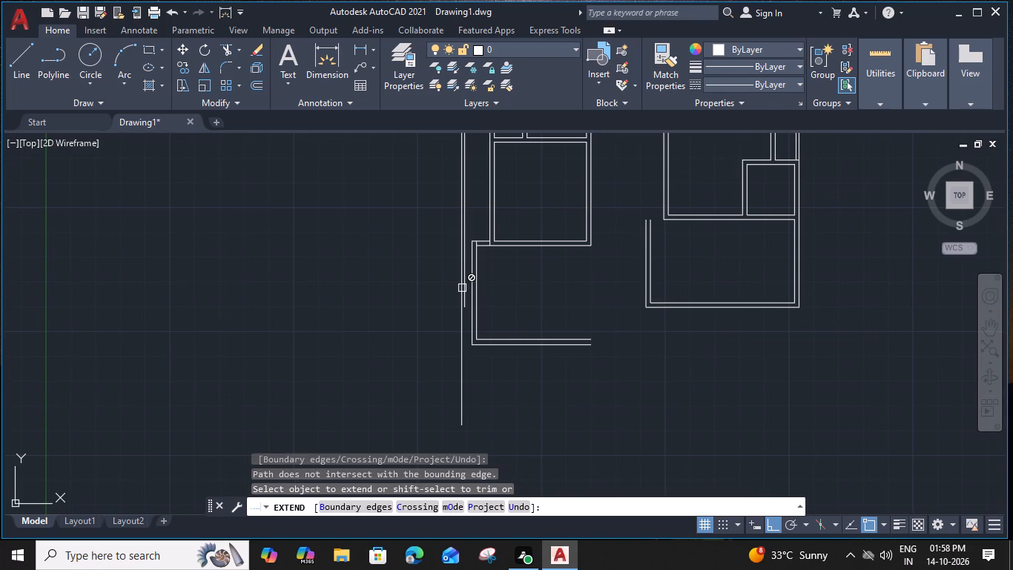
{"action": "left_click", "coordinate": [478, 243], "text": "shift"}
{"action": "left_click", "coordinate": [477, 255], "text": "shift"}
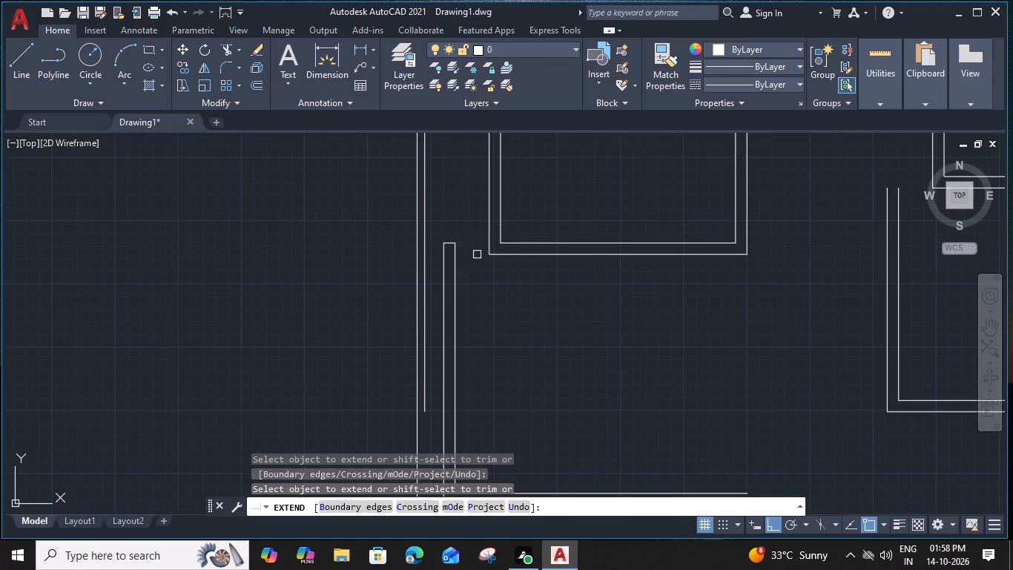
{"action": "key", "text": "Escape"}
Draw a horizontal line about 59' long to the right from the lower end of the outer left boundary line.
{"action": "scroll", "coordinate": [477, 255], "scroll_direction": "down", "scroll_amount": 3}
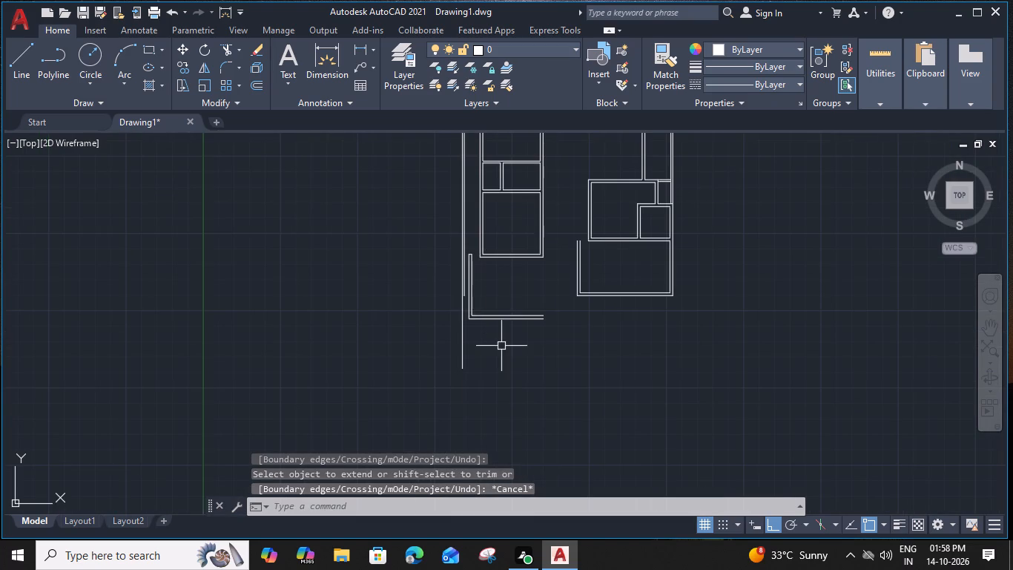
{"action": "middle_click_drag", "start_coordinate": [499, 344], "coordinate": [458, 338]}
{"action": "middle_click_drag", "start_coordinate": [537, 325], "coordinate": [478, 358]}
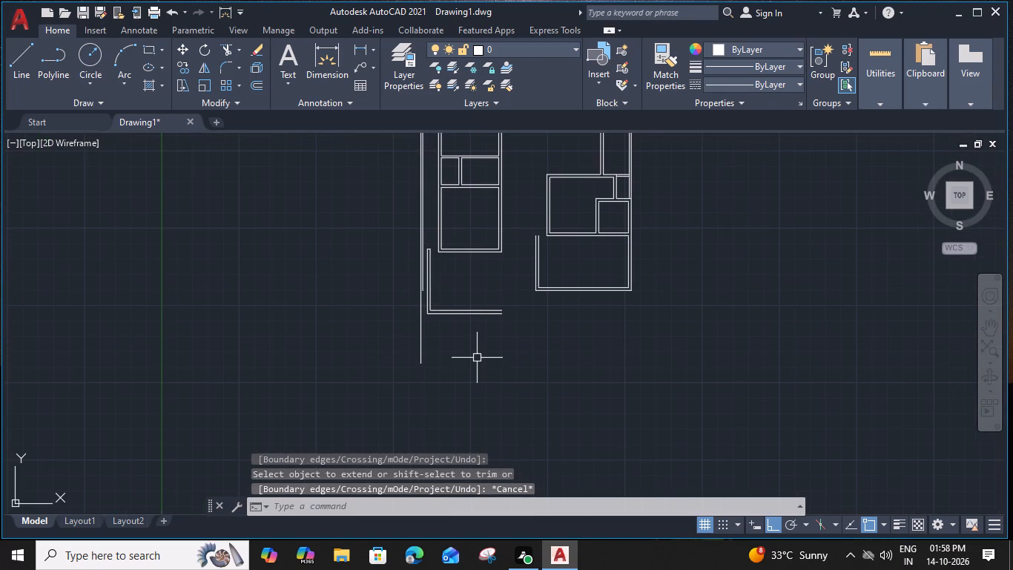
{"action": "middle_click_drag", "start_coordinate": [478, 358], "coordinate": [496, 318]}
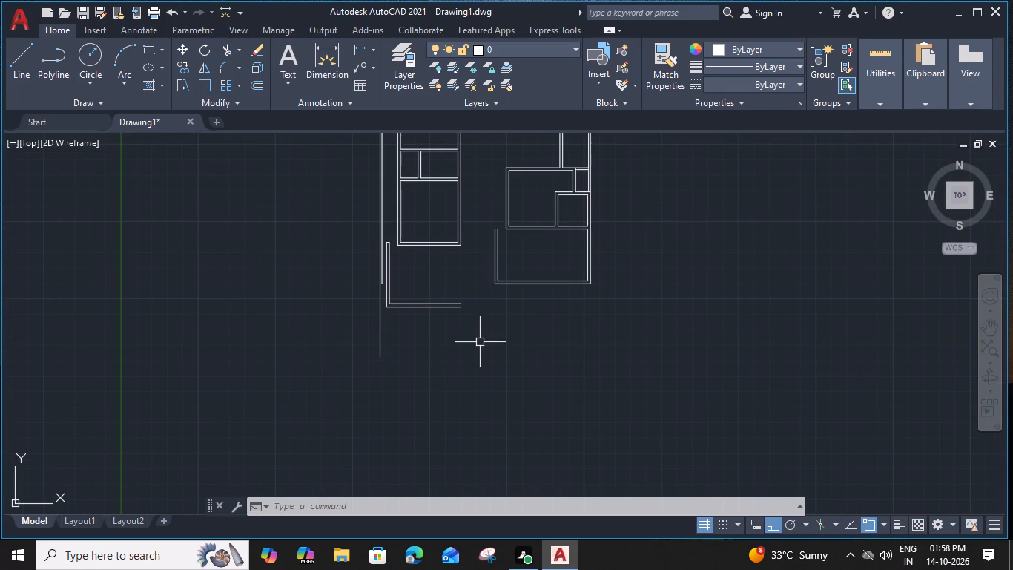
{"action": "middle_click", "coordinate": [480, 342]}
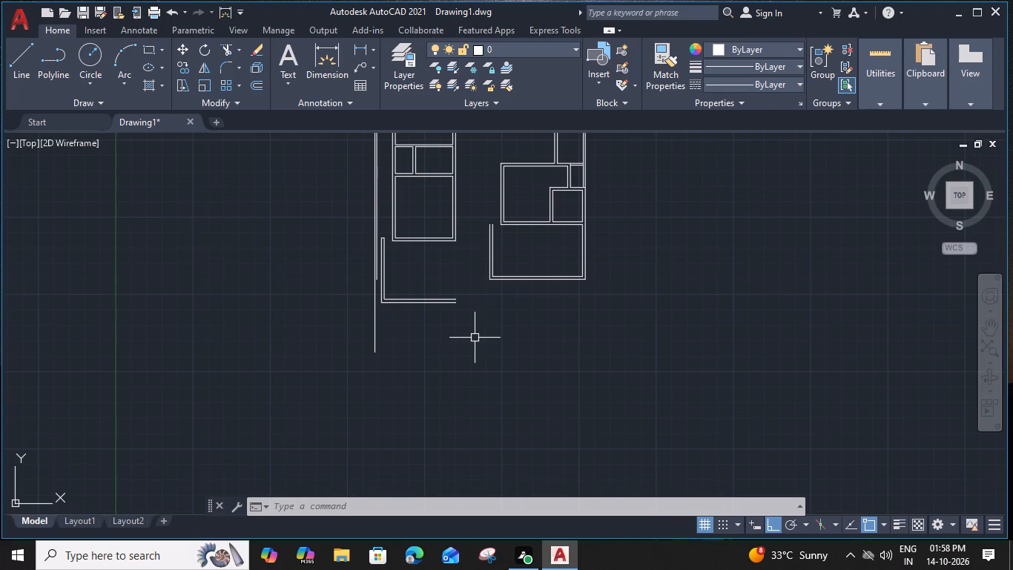
{"action": "type", "text": "l"}
{"action": "key", "text": "space"}
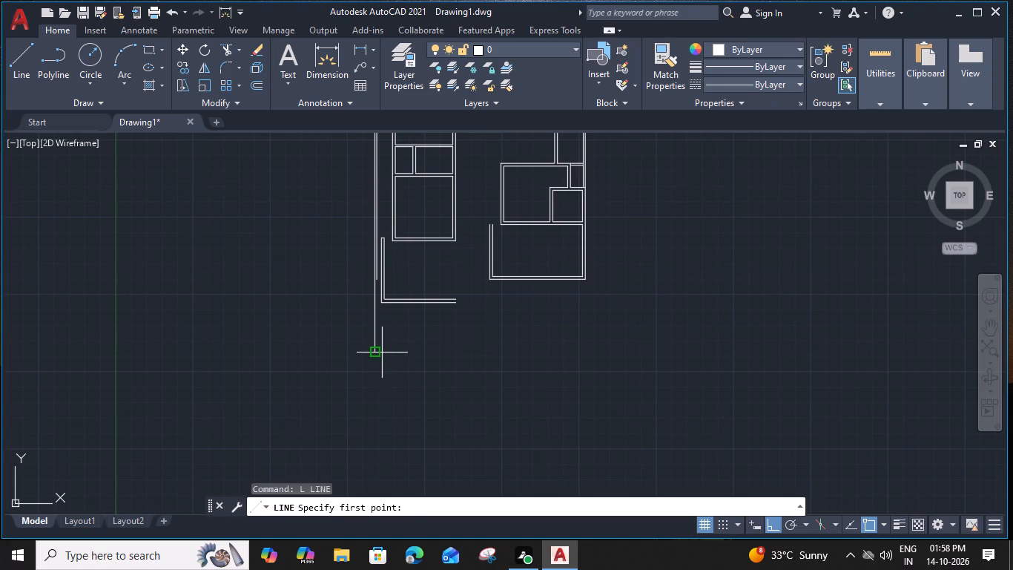
{"action": "left_click", "coordinate": [375, 348]}
{"action": "left_click", "coordinate": [593, 345]}
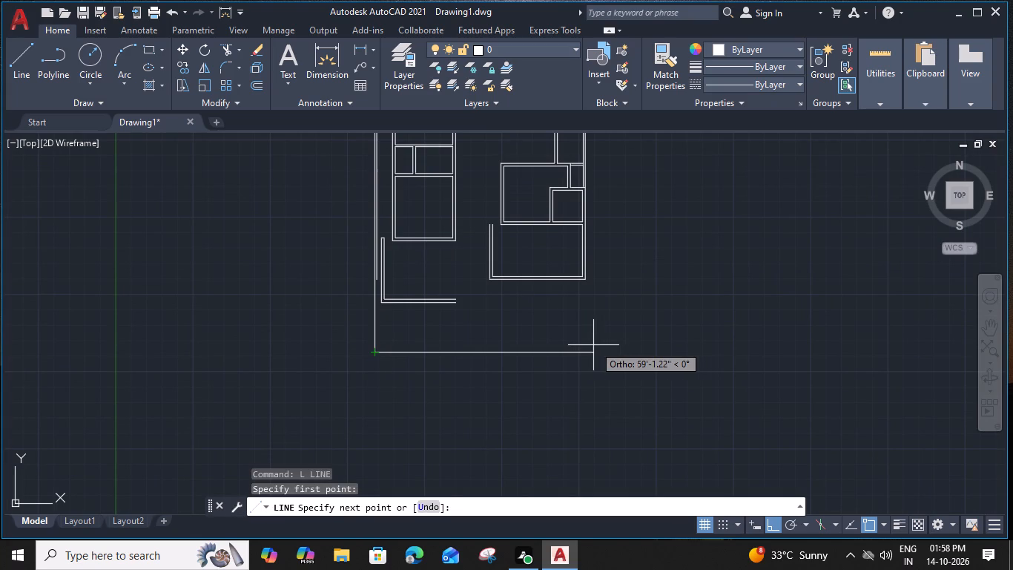
{"action": "key", "text": "Escape"}
Offset the new bottom boundary line 6" upward.
{"action": "left_click", "coordinate": [461, 351]}
{"action": "type", "text": "o"}
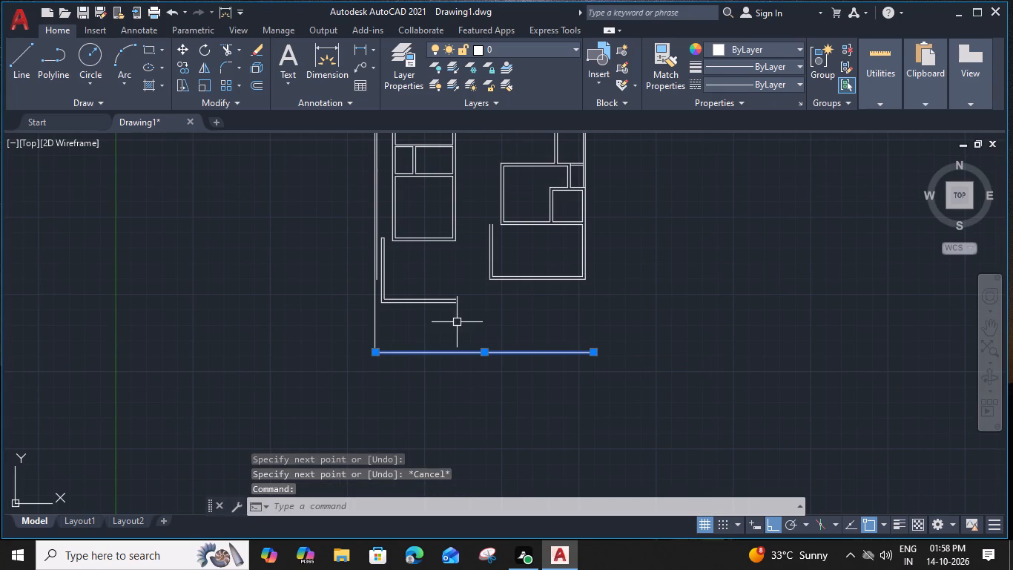
{"action": "key", "text": "space"}
{"action": "type", "text": "6\""}
{"action": "key", "text": "Return"}
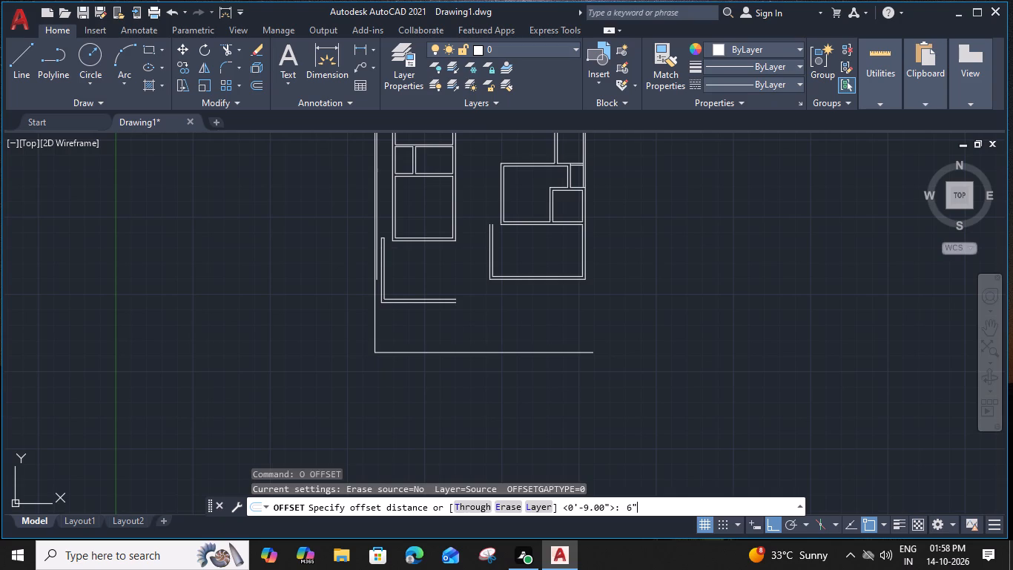
{"action": "left_click", "coordinate": [458, 312]}
{"action": "key", "text": "Escape"}
Extend the inner left boundary line down to the offset bottom line and trim the overlap at their corner.
{"action": "scroll", "coordinate": [397, 307], "scroll_direction": "up", "scroll_amount": 1}
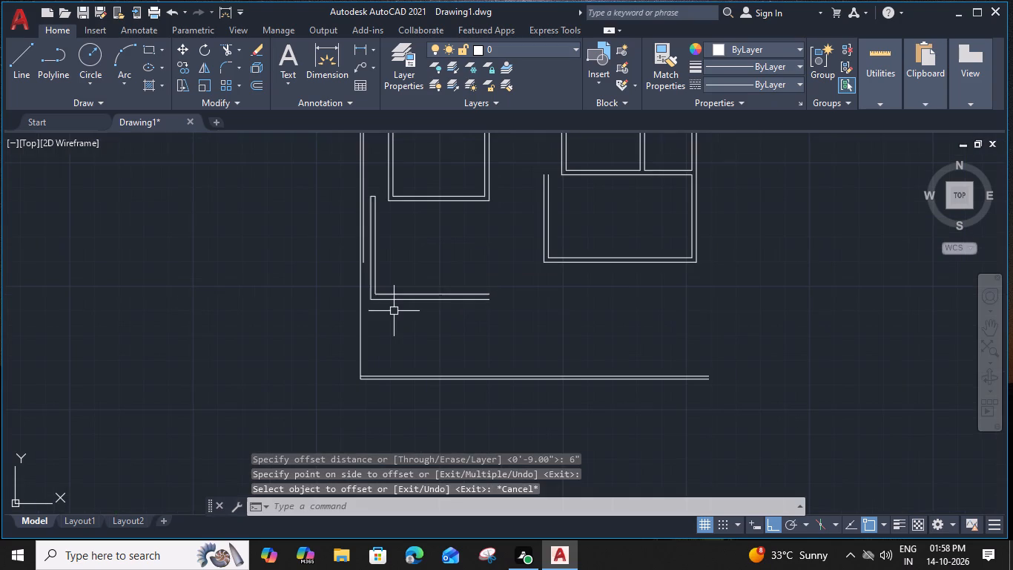
{"action": "type", "text": "ex"}
{"action": "key", "text": "space"}
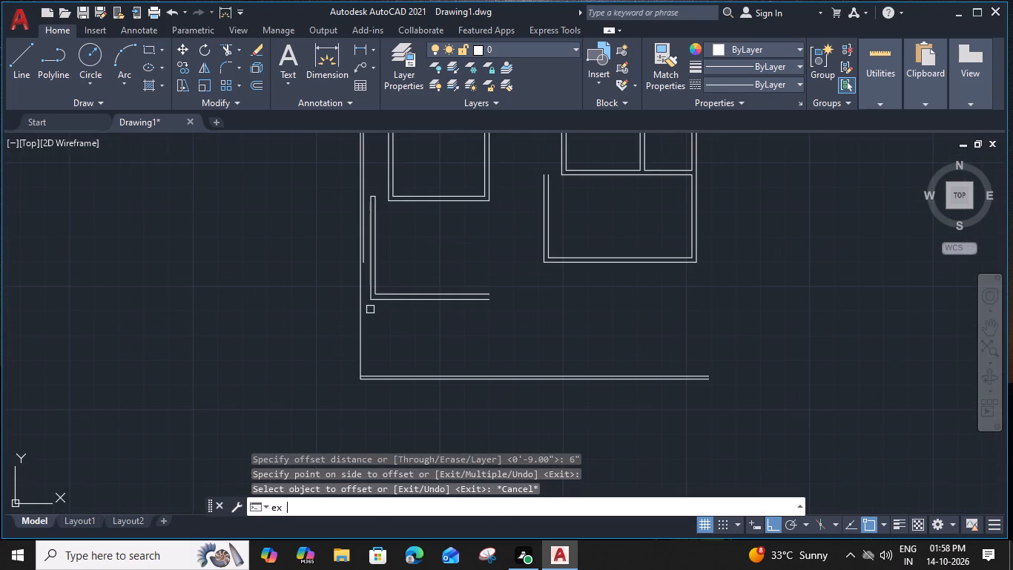
{"action": "scroll", "coordinate": [366, 280], "scroll_direction": "up", "scroll_amount": 2}
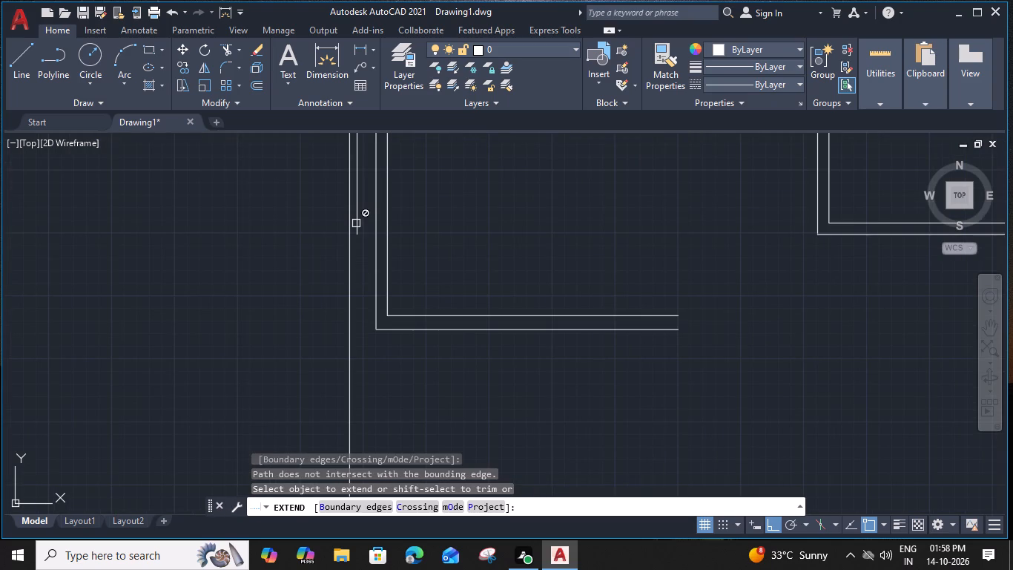
{"action": "scroll", "coordinate": [356, 223], "scroll_direction": "down", "scroll_amount": 1}
{"action": "left_click", "coordinate": [356, 223]}
{"action": "scroll", "coordinate": [350, 438], "scroll_direction": "up", "scroll_amount": 2}
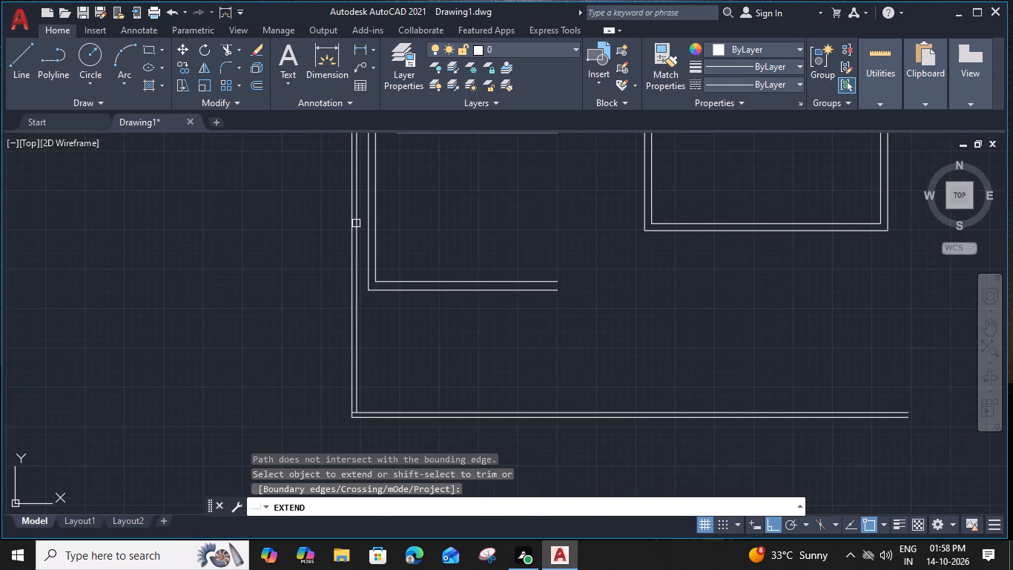
{"action": "left_click", "coordinate": [359, 373], "text": "shift"}
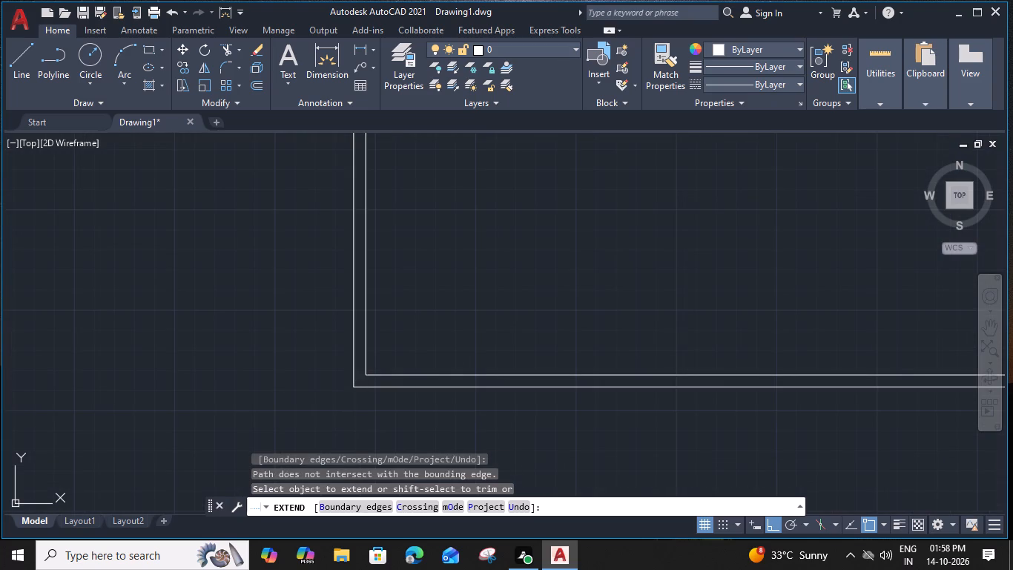
{"action": "key", "text": "Escape"}
{"action": "scroll", "coordinate": [363, 345], "scroll_direction": "down", "scroll_amount": 3}
{"action": "middle_click_drag", "start_coordinate": [386, 331], "coordinate": [359, 373]}
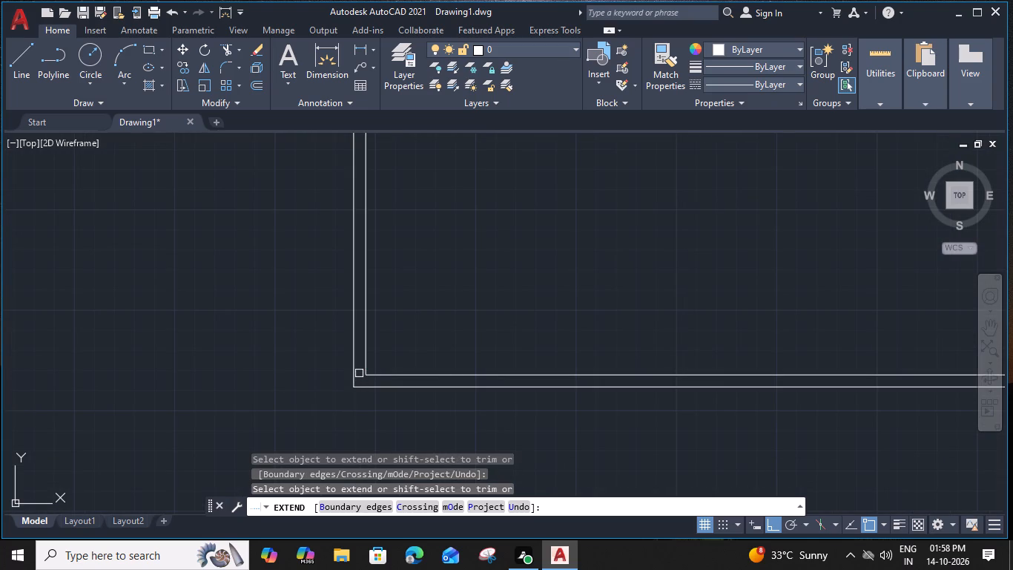
Extend the bottom-left room's top edge and lower wall line across to the outer left boundary line.
{"action": "middle_click_drag", "start_coordinate": [359, 373], "coordinate": [499, 404]}
{"action": "middle_click_drag", "start_coordinate": [499, 275], "coordinate": [532, 275]}
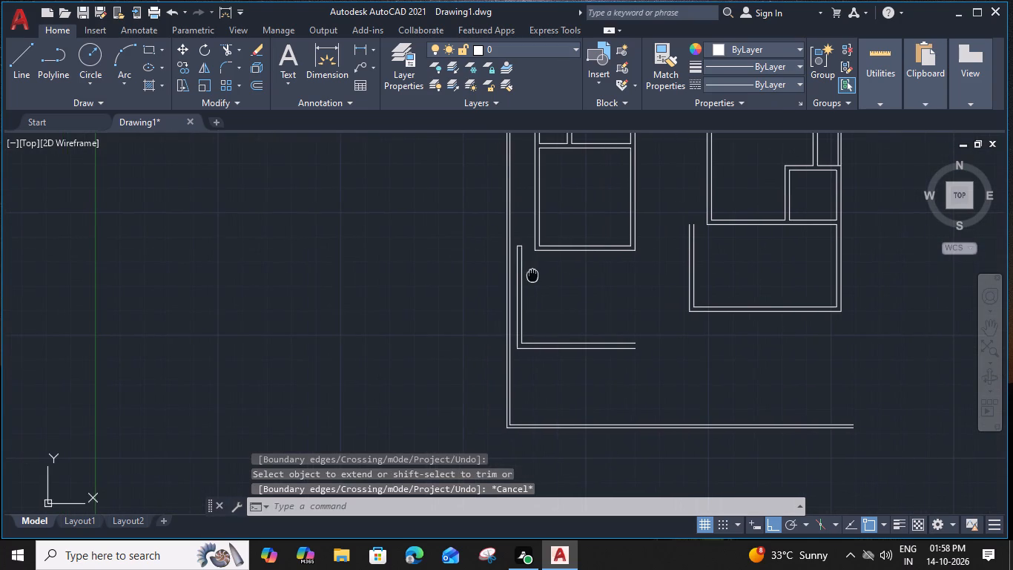
{"action": "type", "text": "ex"}
{"action": "key", "text": "space"}
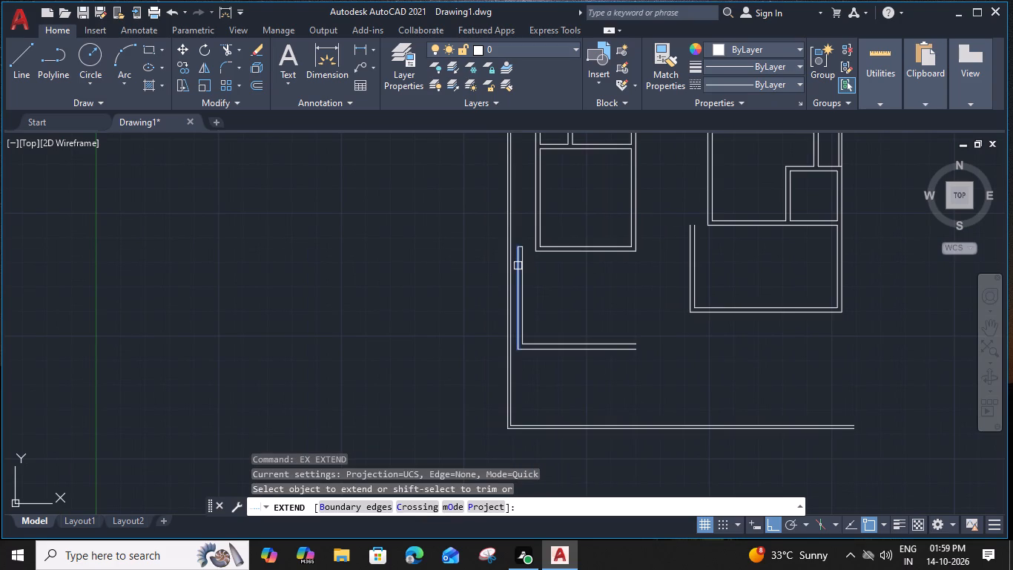
{"action": "scroll", "coordinate": [515, 263], "scroll_direction": "up", "scroll_amount": 4}
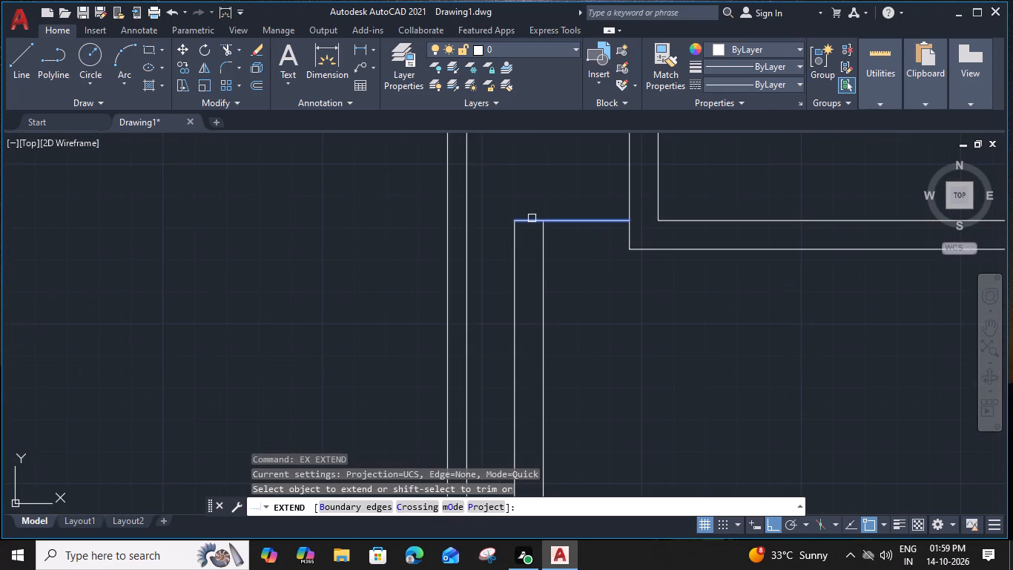
{"action": "left_click", "coordinate": [526, 220]}
{"action": "left_click", "coordinate": [492, 221]}
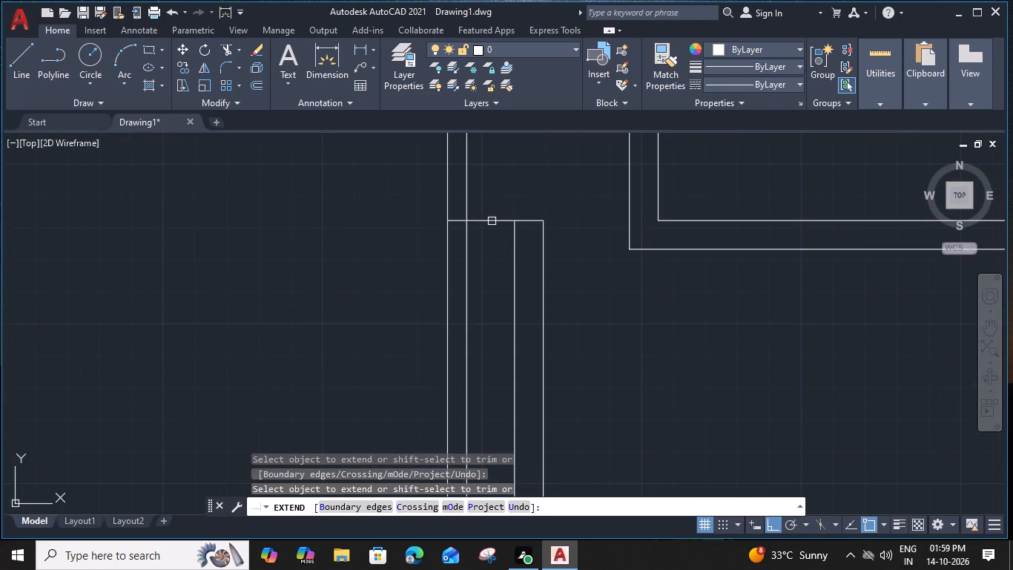
{"action": "scroll", "coordinate": [501, 229], "scroll_direction": "down", "scroll_amount": 2}
{"action": "middle_click_drag", "start_coordinate": [536, 341], "coordinate": [538, 245]}
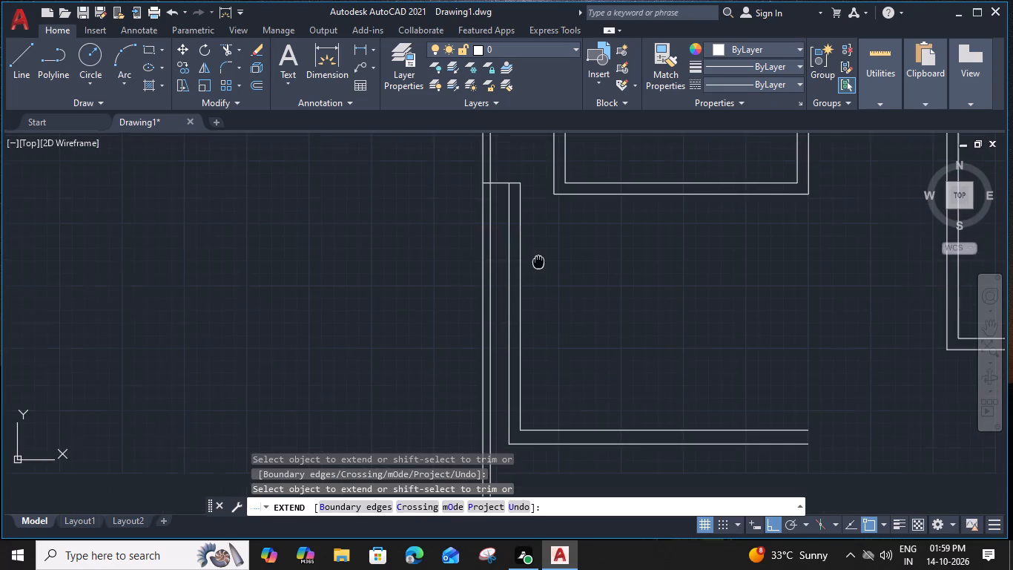
{"action": "middle_click_drag", "start_coordinate": [538, 245], "coordinate": [538, 243]}
{"action": "left_click", "coordinate": [527, 390]}
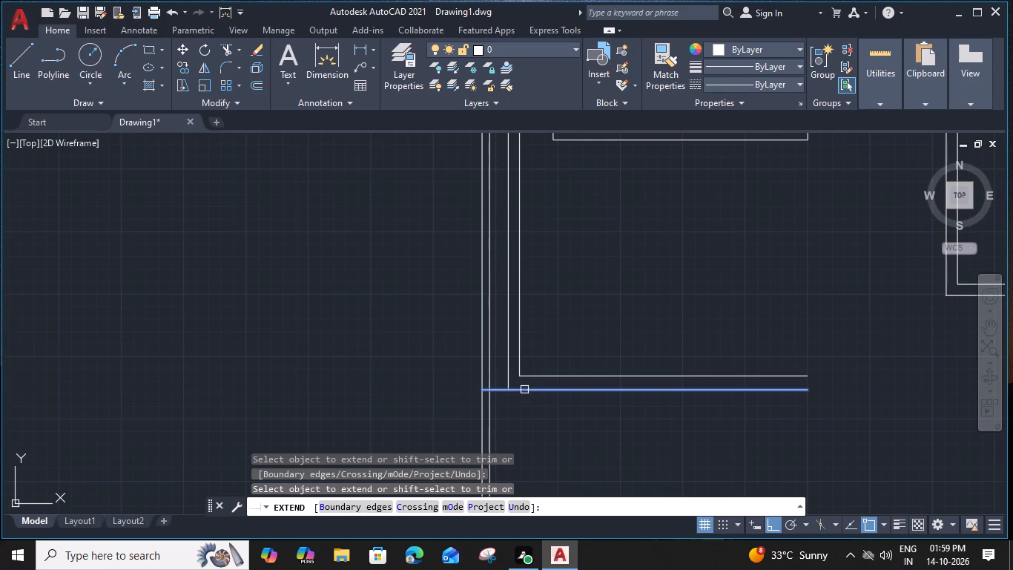
{"action": "left_click", "coordinate": [520, 386]}
{"action": "key", "text": "Escape"}
Trim away both vertical lines of the bottom-left room's left wall.
{"action": "key", "text": "t"}
{"action": "type", "text": "r"}
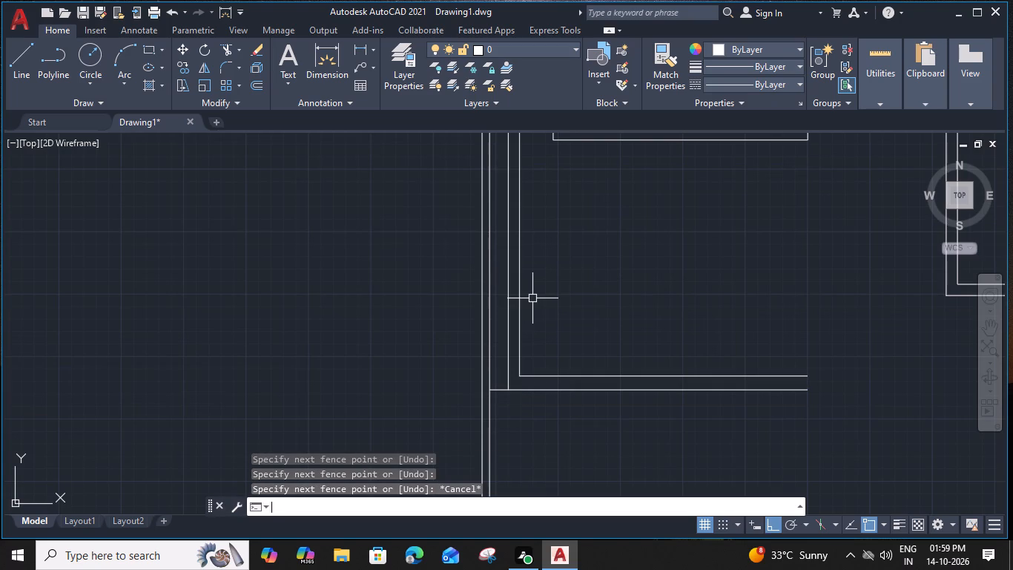
{"action": "key", "text": "space"}
{"action": "left_click", "coordinate": [535, 291]}
{"action": "left_click", "coordinate": [506, 317]}
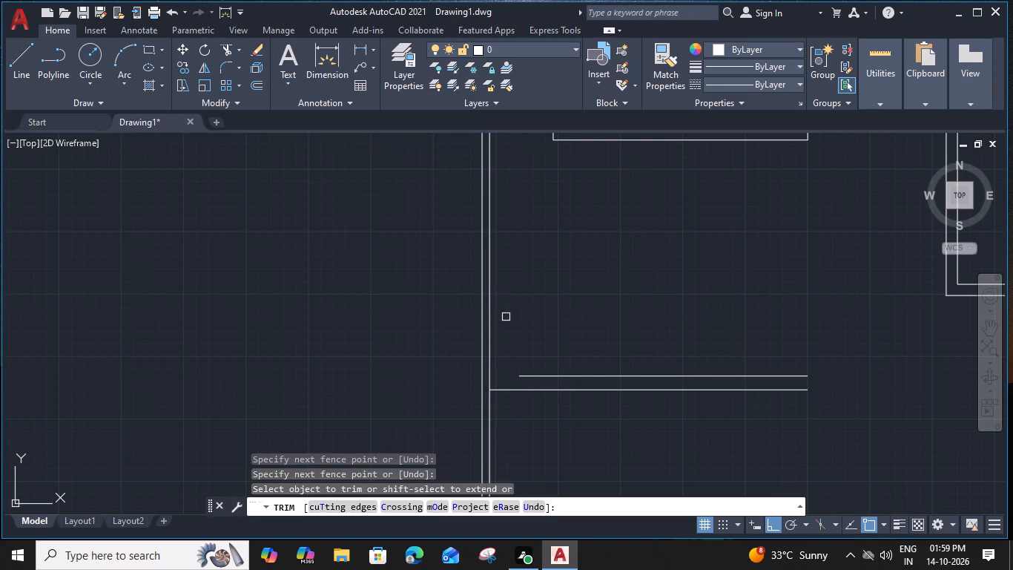
{"action": "key", "text": "Escape"}
Offset the outer left boundary line 9" inward.
{"action": "left_click", "coordinate": [481, 295]}
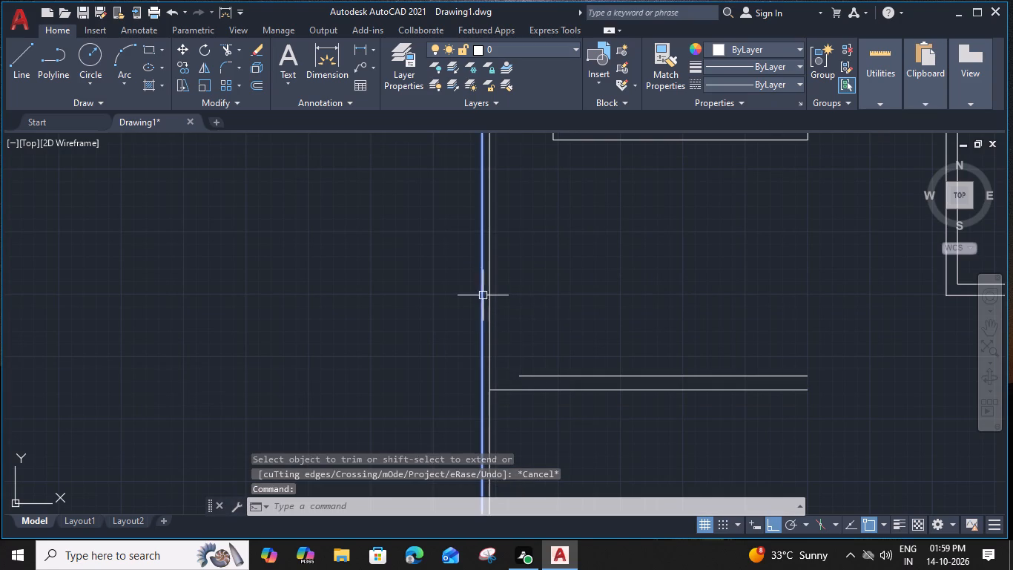
{"action": "type", "text": "o 9\""}
{"action": "key", "text": "Return"}
{"action": "left_click", "coordinate": [542, 312]}
{"action": "key", "text": "Escape"}
Trim the 9" offset line below the room's bottom wall line and above the room's top edge.
{"action": "type", "text": "tr"}
{"action": "key", "text": "space"}
{"action": "scroll", "coordinate": [506, 397], "scroll_direction": "up", "scroll_amount": 1}
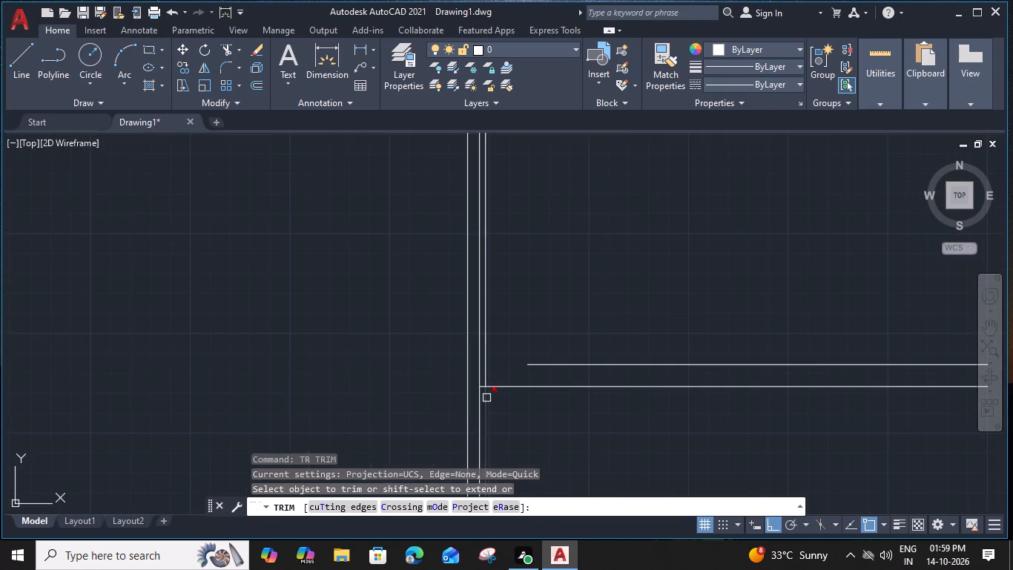
{"action": "left_click", "coordinate": [486, 398]}
{"action": "scroll", "coordinate": [486, 398], "scroll_direction": "down", "scroll_amount": 2}
{"action": "middle_click_drag", "start_coordinate": [502, 295], "coordinate": [499, 361]}
{"action": "scroll", "coordinate": [484, 282], "scroll_direction": "up", "scroll_amount": 3}
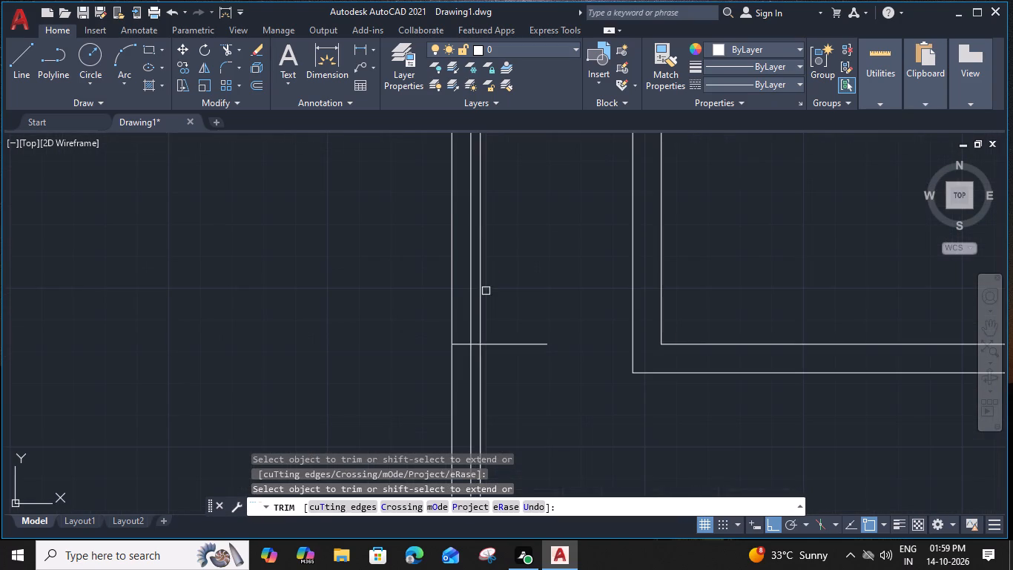
{"action": "left_click", "coordinate": [480, 301]}
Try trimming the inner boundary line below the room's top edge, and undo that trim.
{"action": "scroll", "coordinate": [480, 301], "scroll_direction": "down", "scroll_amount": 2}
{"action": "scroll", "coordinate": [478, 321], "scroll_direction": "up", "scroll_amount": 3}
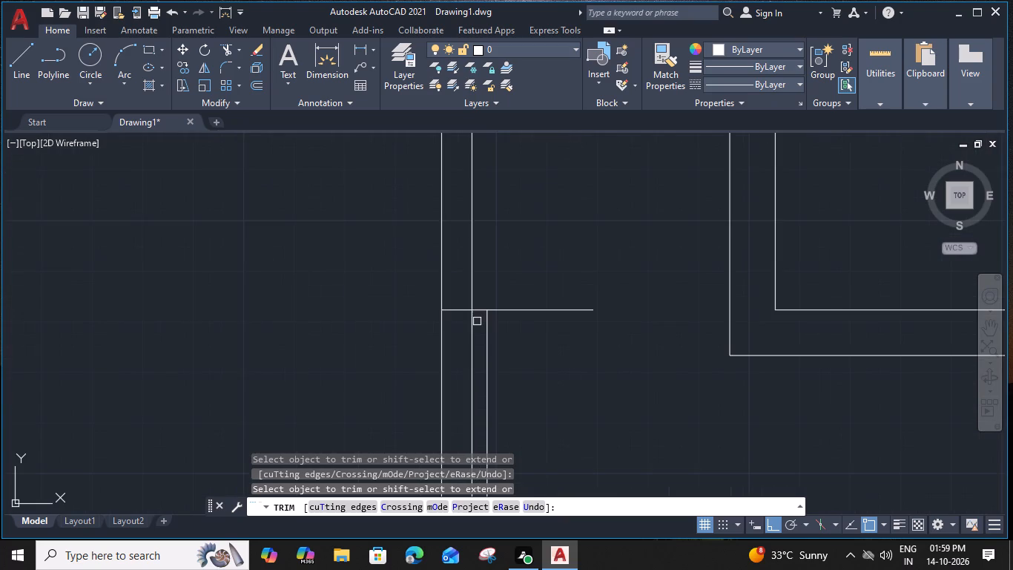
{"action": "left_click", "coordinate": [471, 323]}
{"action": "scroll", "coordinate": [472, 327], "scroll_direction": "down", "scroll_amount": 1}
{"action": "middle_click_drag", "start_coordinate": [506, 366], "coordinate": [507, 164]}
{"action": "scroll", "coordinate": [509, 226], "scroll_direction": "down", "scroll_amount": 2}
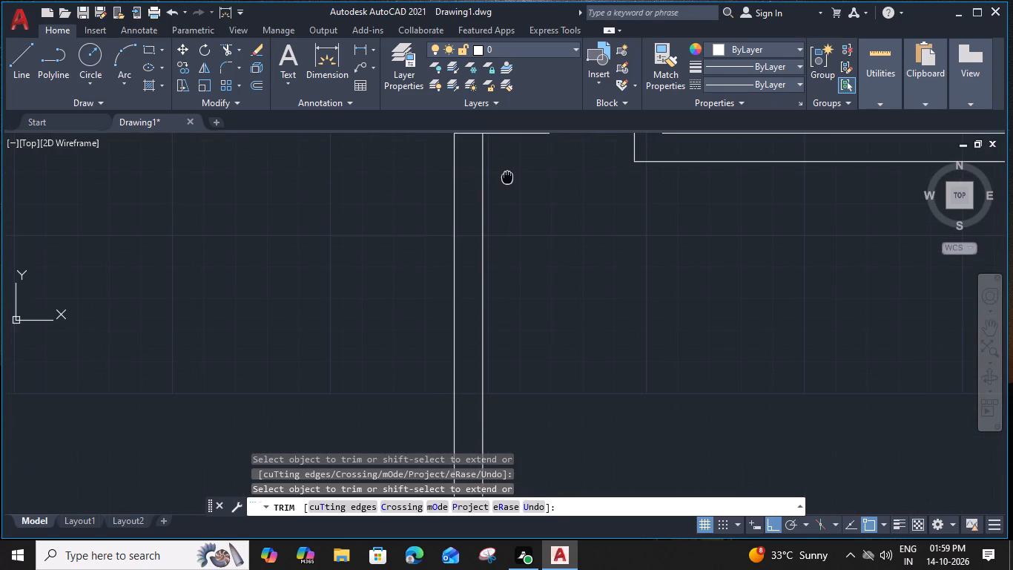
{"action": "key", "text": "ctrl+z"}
Trim the inner left boundary line between the room's top edge and its bottom wall line.
{"action": "scroll", "coordinate": [501, 399], "scroll_direction": "down", "scroll_amount": 2}
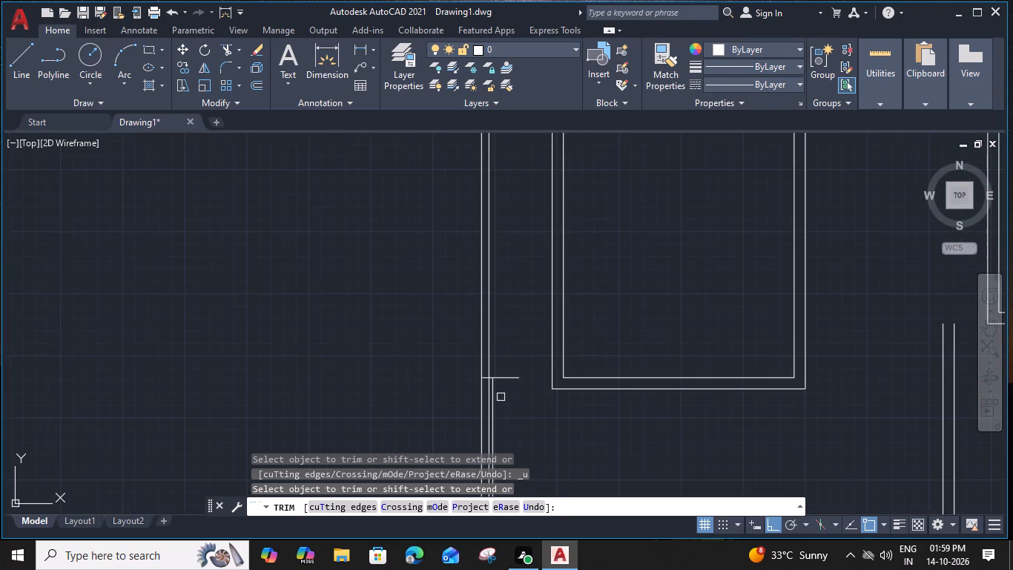
{"action": "middle_click_drag", "start_coordinate": [501, 357], "coordinate": [484, 160]}
{"action": "scroll", "coordinate": [470, 358], "scroll_direction": "up", "scroll_amount": 1}
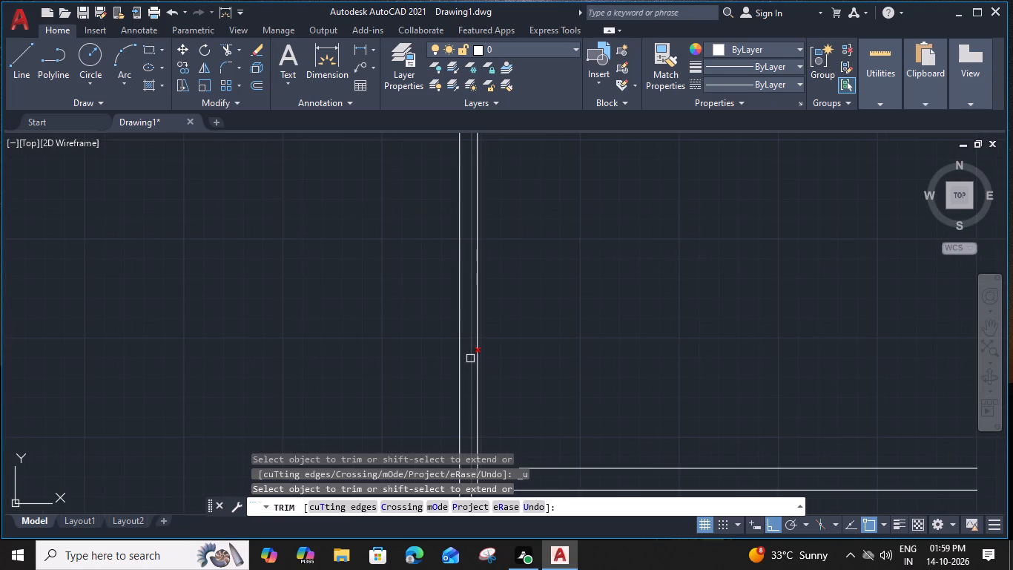
{"action": "scroll", "coordinate": [470, 358], "scroll_direction": "down", "scroll_amount": 1}
{"action": "left_click", "coordinate": [470, 358]}
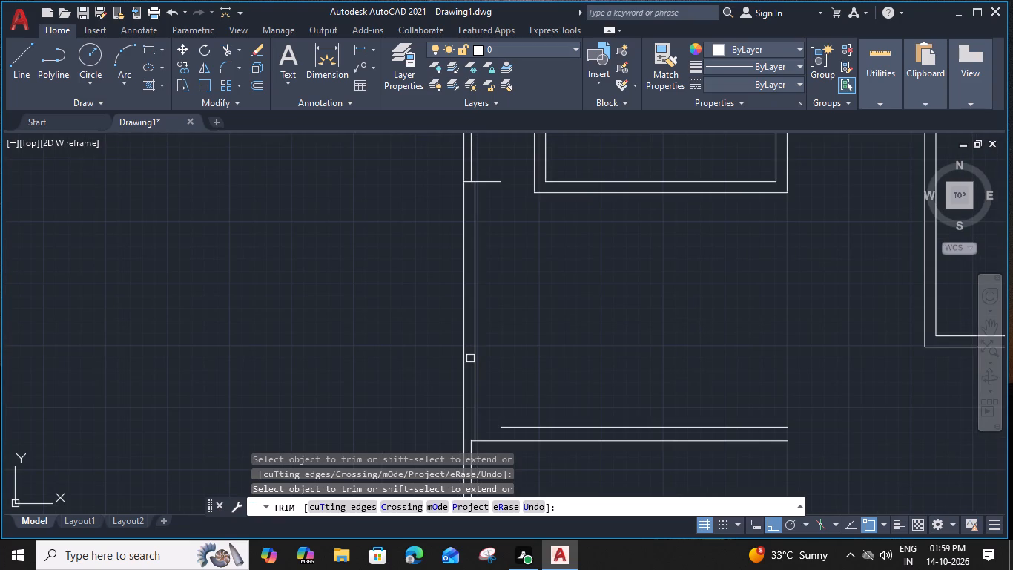
{"action": "key", "text": "Escape"}
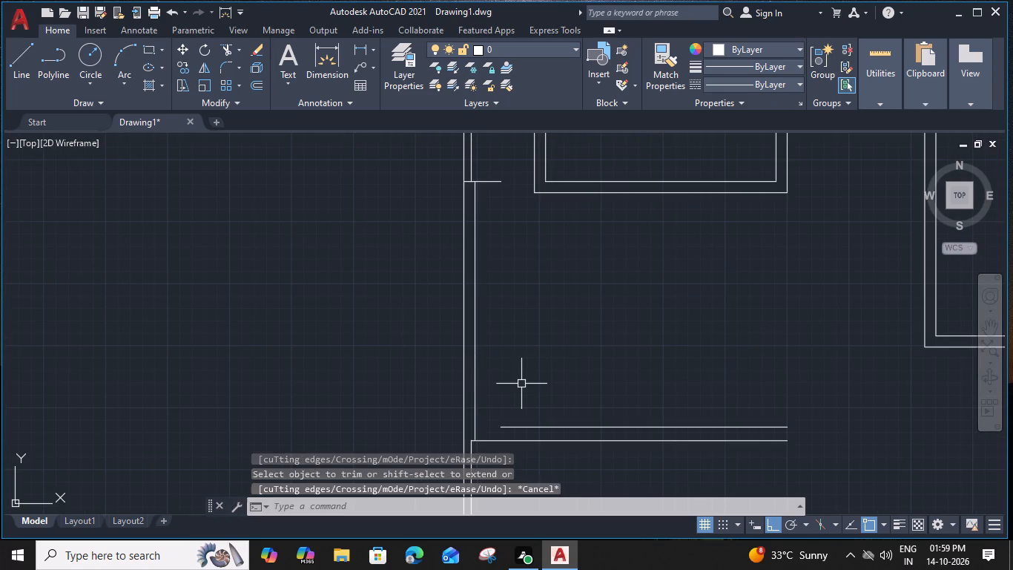
{"action": "key", "text": "Escape"}
Trim the room's top edge stub projecting past the 9" wall's inner line.
{"action": "middle_click_drag", "start_coordinate": [505, 254], "coordinate": [518, 347]}
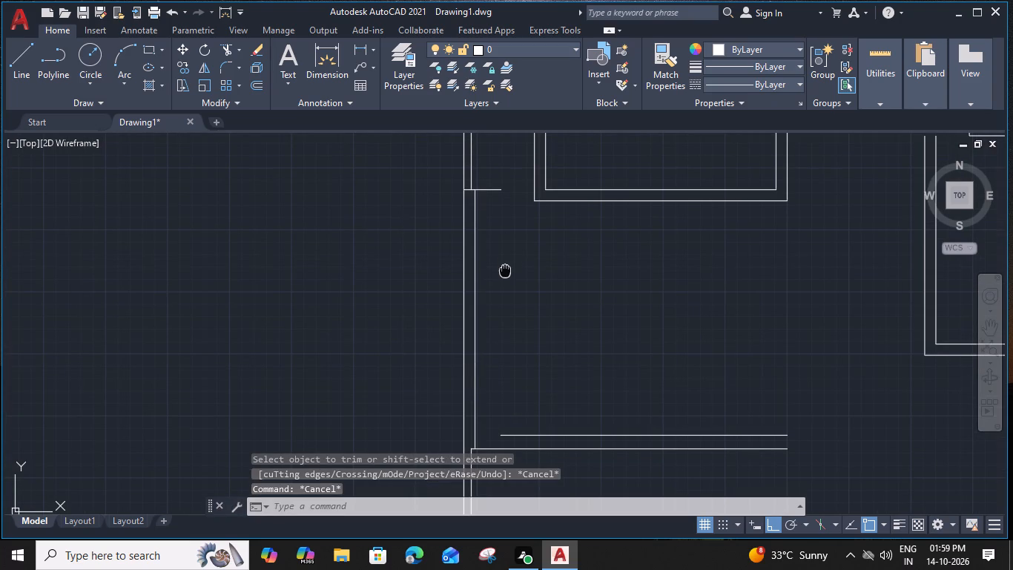
{"action": "type", "text": "tr"}
{"action": "key", "text": "space"}
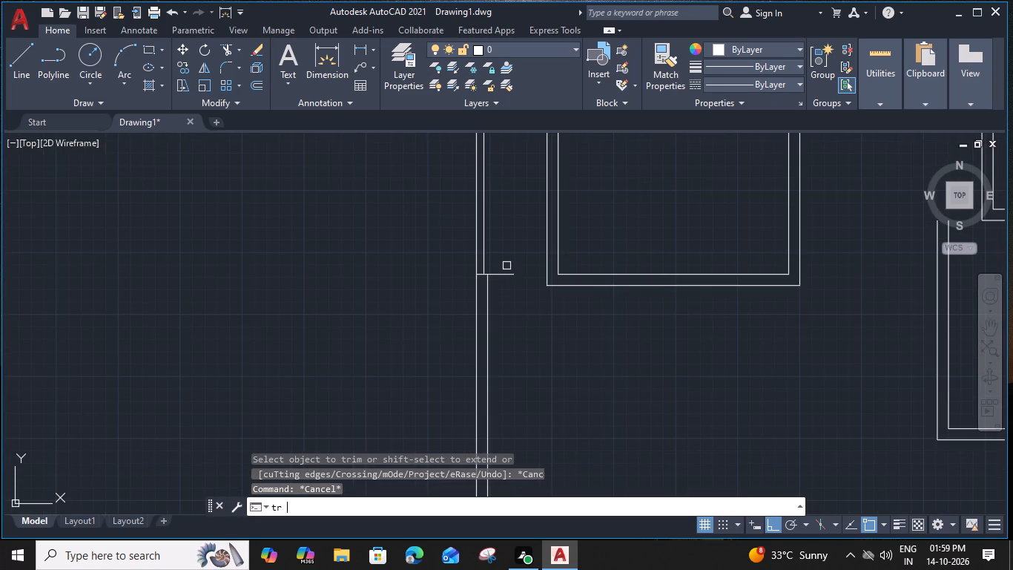
{"action": "left_click", "coordinate": [508, 276]}
{"action": "scroll", "coordinate": [508, 276], "scroll_direction": "down", "scroll_amount": 1}
{"action": "middle_click_drag", "start_coordinate": [526, 347], "coordinate": [517, 197]}
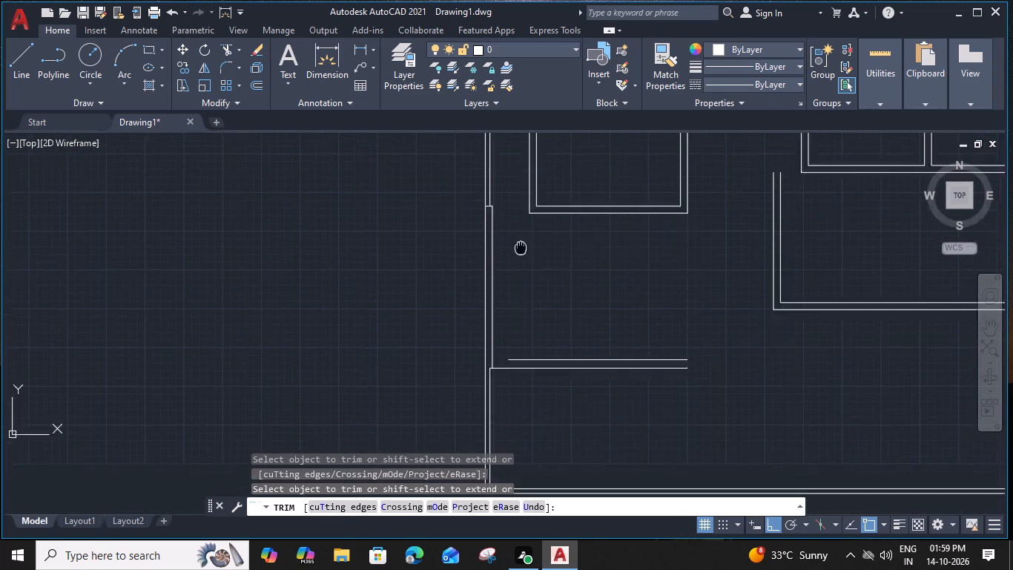
{"action": "middle_click_drag", "start_coordinate": [517, 197], "coordinate": [515, 183]}
{"action": "middle_click_drag", "start_coordinate": [532, 286], "coordinate": [534, 338]}
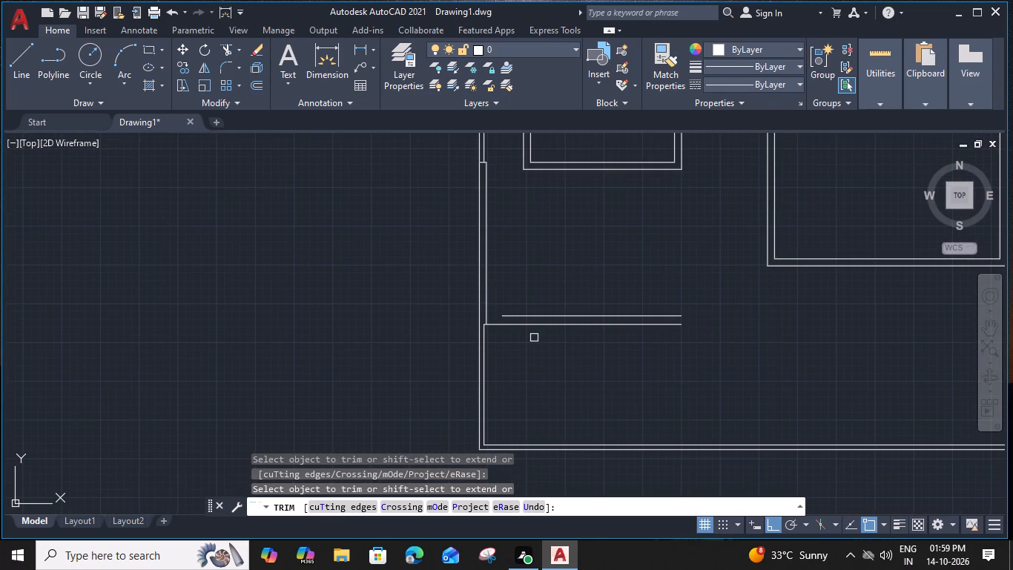
{"action": "key", "text": "Escape"}
Load the ACAD_ISO02W100 ISO dash linetype into the drawing.
{"action": "left_click", "coordinate": [742, 82]}
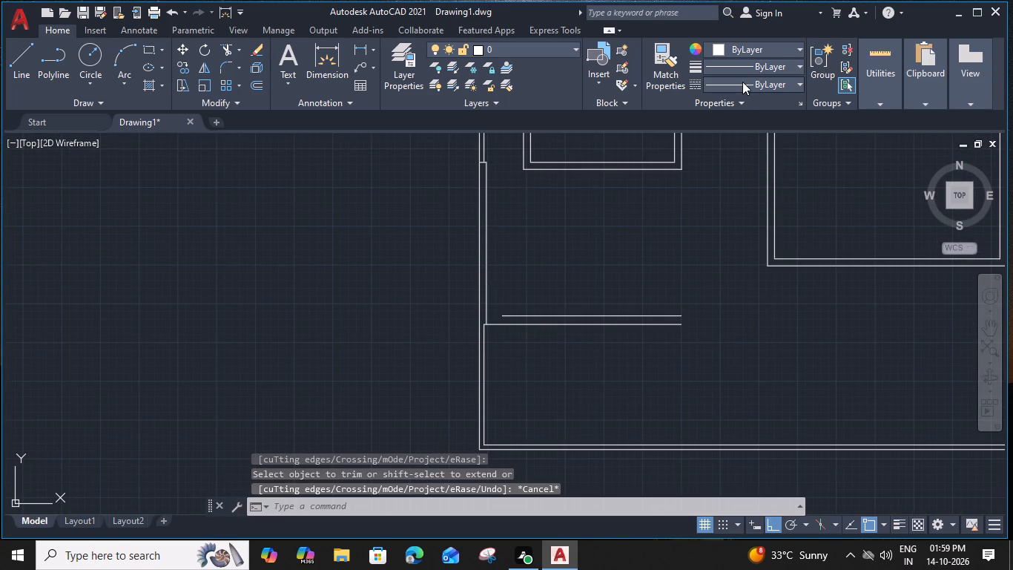
{"action": "left_click", "coordinate": [765, 154]}
{"action": "left_click", "coordinate": [618, 154]}
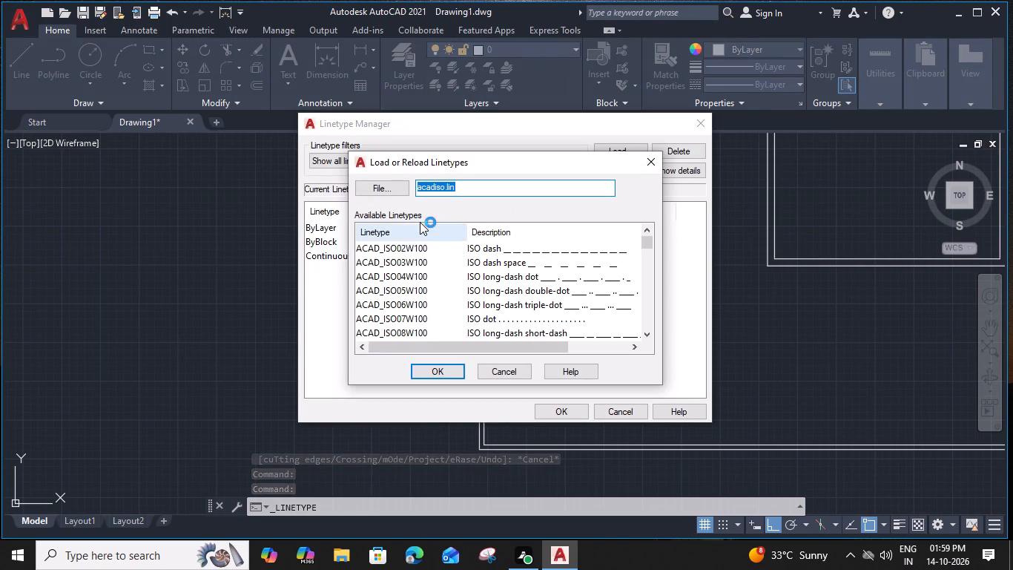
{"action": "left_click", "coordinate": [477, 248]}
{"action": "left_click", "coordinate": [449, 370]}
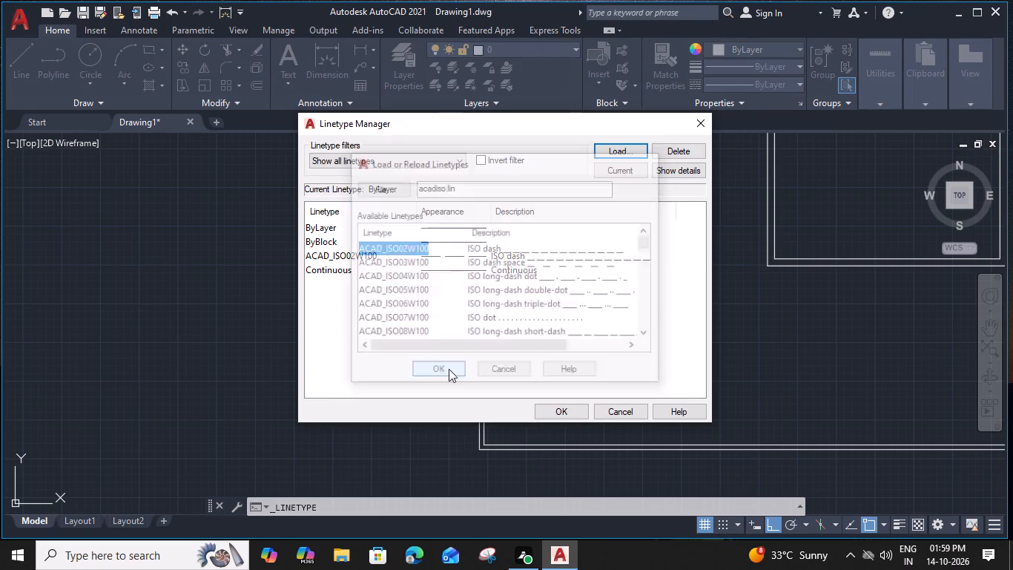
{"action": "left_click", "coordinate": [568, 409]}
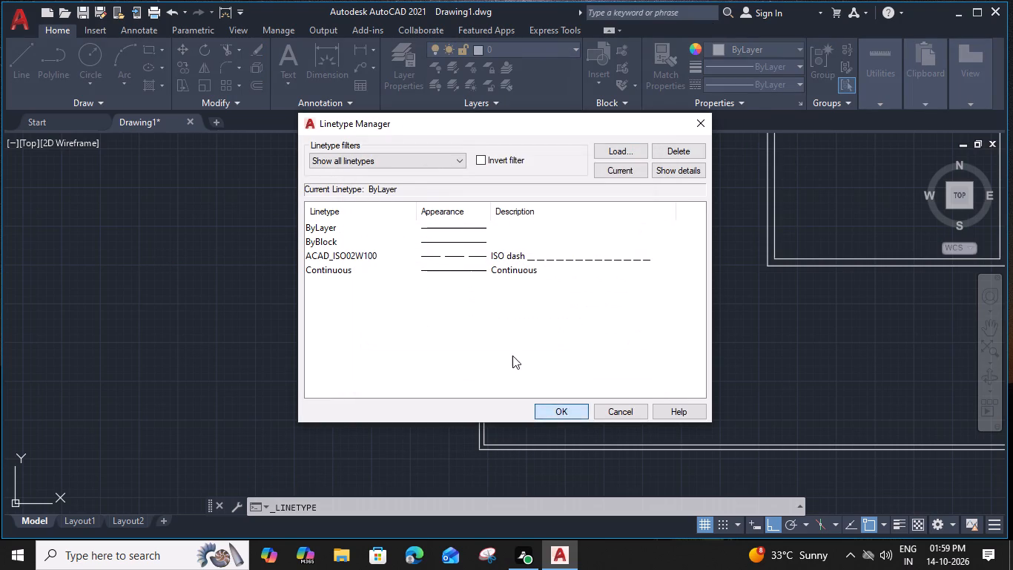
Draw an ACAD_ISO02W100 dashed line from the upper room's lower-left outer corner horizontally to the outer left boundary line.
{"action": "scroll", "coordinate": [503, 169], "scroll_direction": "up", "scroll_amount": 1}
{"action": "middle_click_drag", "start_coordinate": [502, 211], "coordinate": [495, 368]}
{"action": "scroll", "coordinate": [492, 350], "scroll_direction": "up", "scroll_amount": 2}
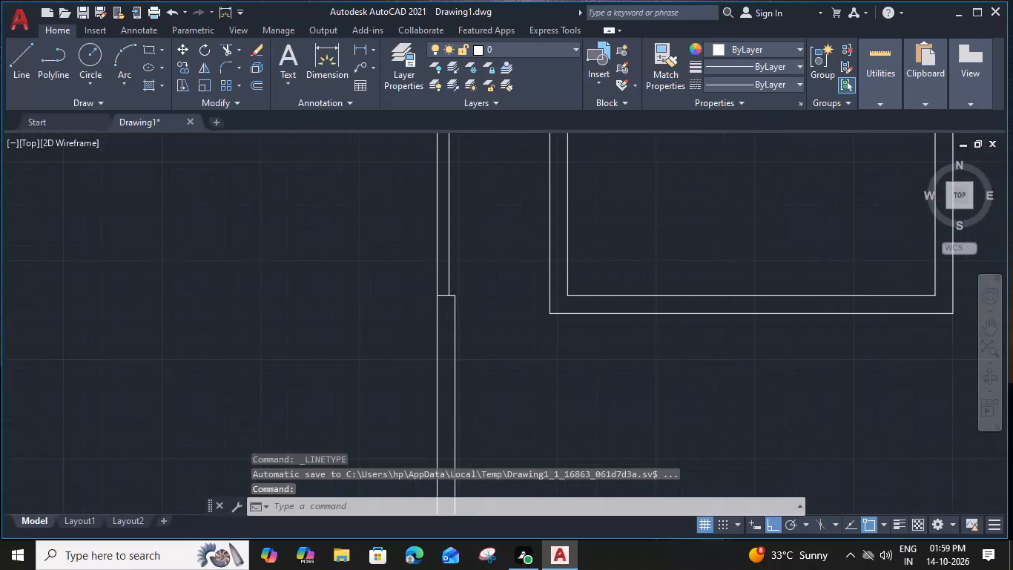
{"action": "type", "text": "l"}
{"action": "key", "text": "space"}
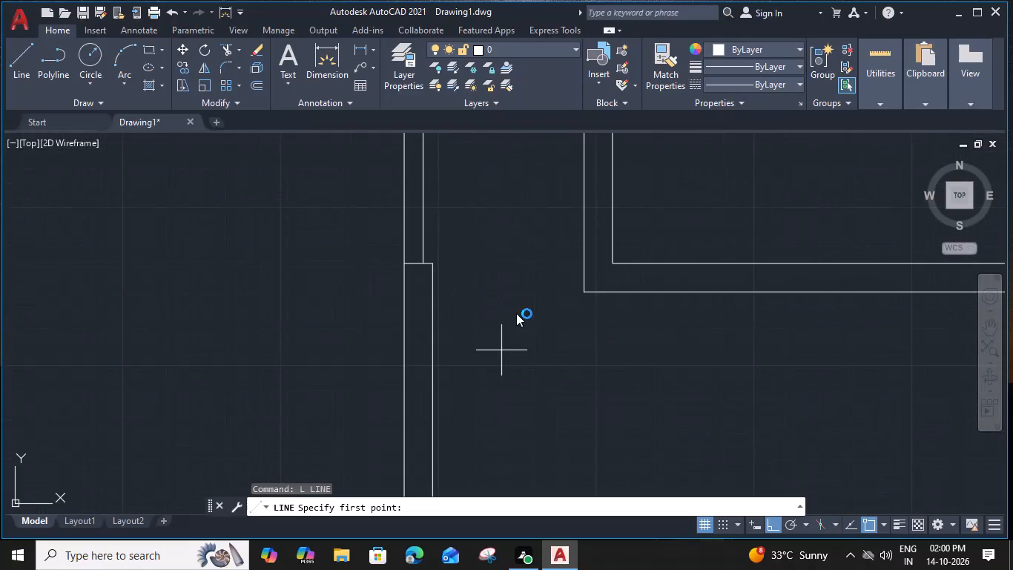
{"action": "left_click", "coordinate": [773, 82]}
{"action": "left_click", "coordinate": [774, 134]}
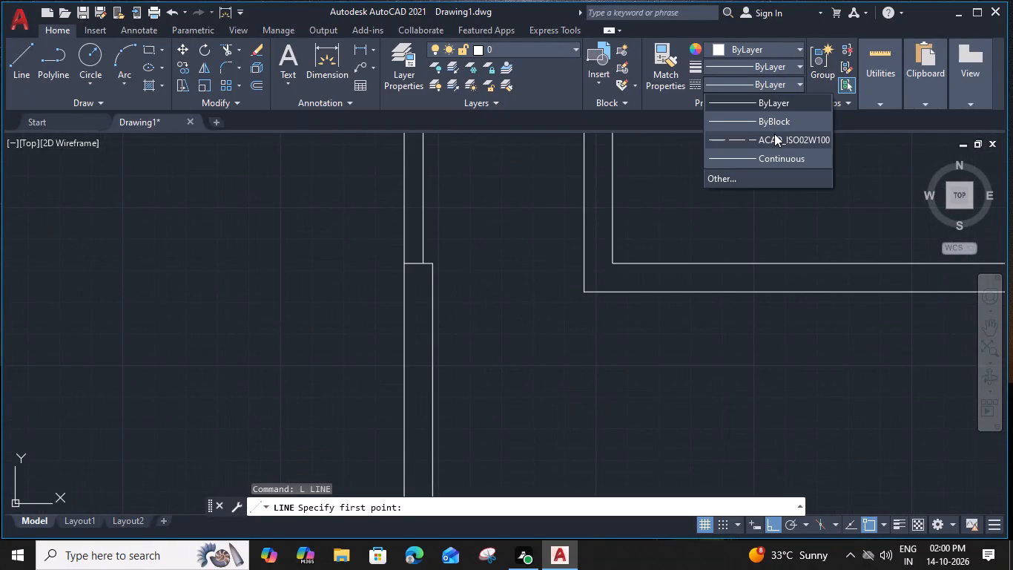
{"action": "left_click", "coordinate": [581, 293]}
{"action": "left_click", "coordinate": [401, 289]}
{"action": "key", "text": "space"}
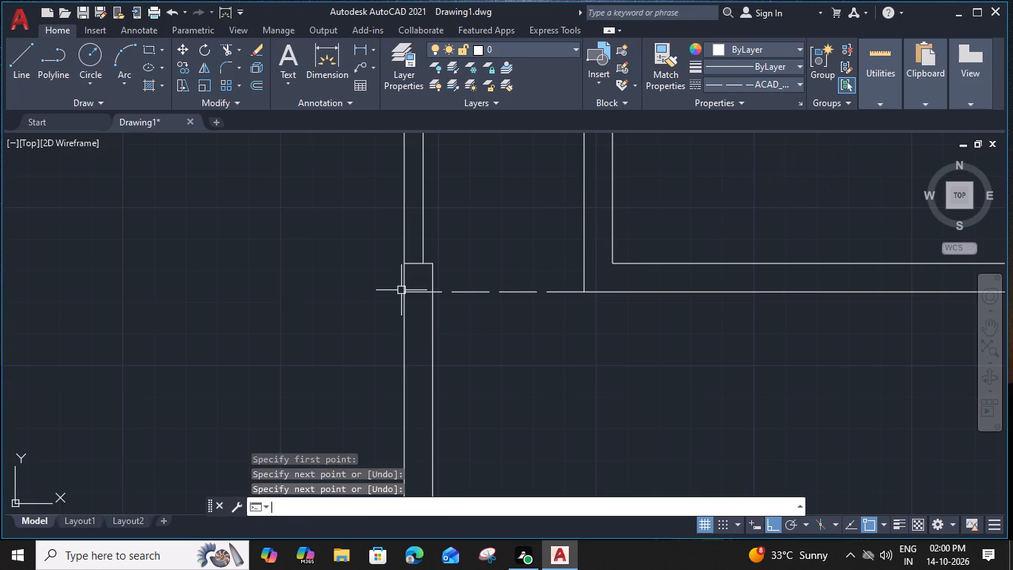
Offset the dashed line 9" upward.
{"action": "left_click", "coordinate": [524, 289]}
{"action": "type", "text": "o 9\""}
{"action": "key", "text": "Return"}
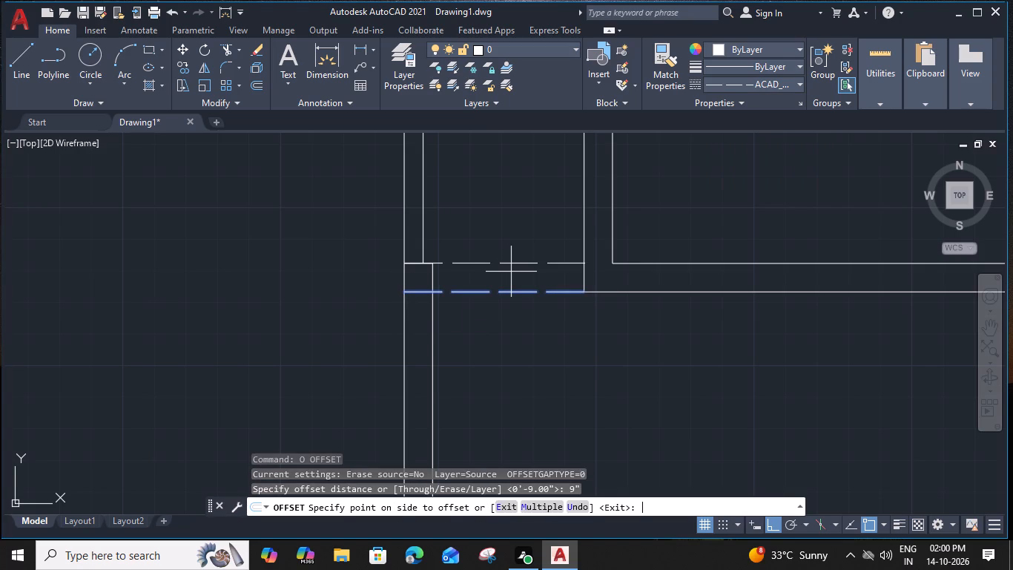
{"action": "left_click", "coordinate": [498, 239]}
{"action": "key", "text": "Escape"}
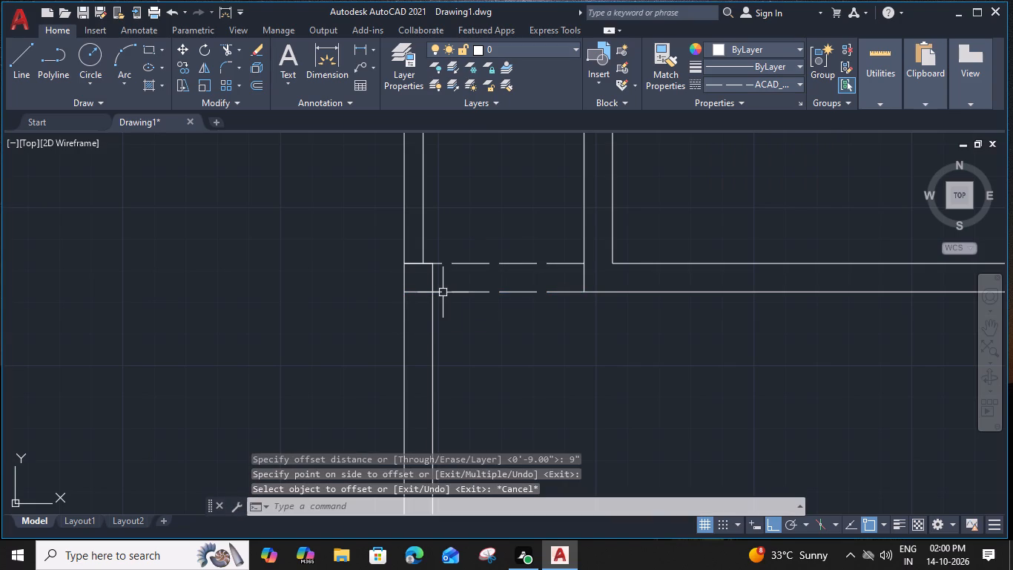
Trim the left wall's inner line between the two dashed lines.
{"action": "key", "text": "t"}
{"action": "key", "text": "r"}
{"action": "key", "text": "space"}
{"action": "left_click", "coordinate": [431, 276]}
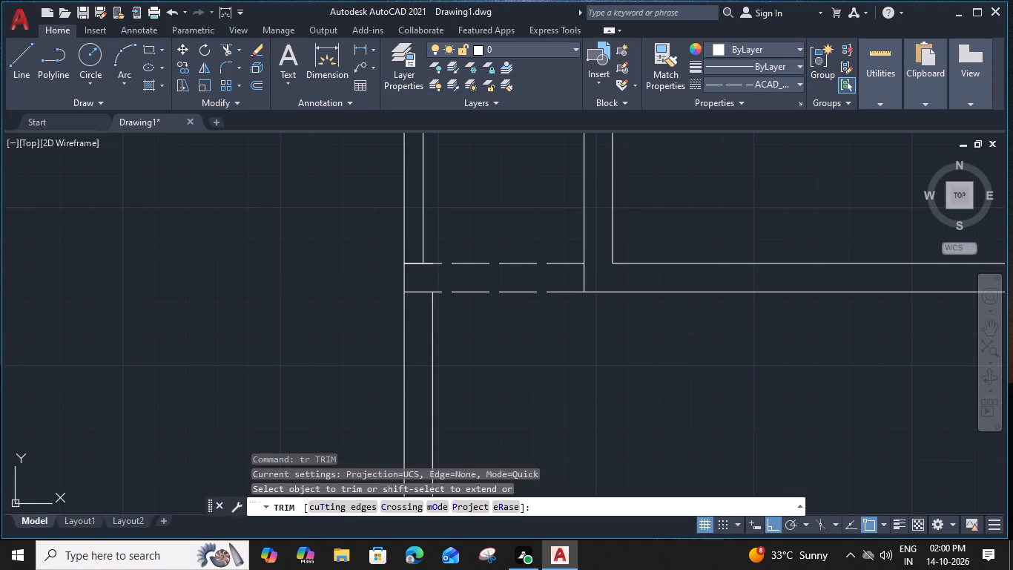
Trim the overlapping line at the upper dashed line's left end and the lower dashed line's end inside the left wall.
{"action": "left_click", "coordinate": [415, 263]}
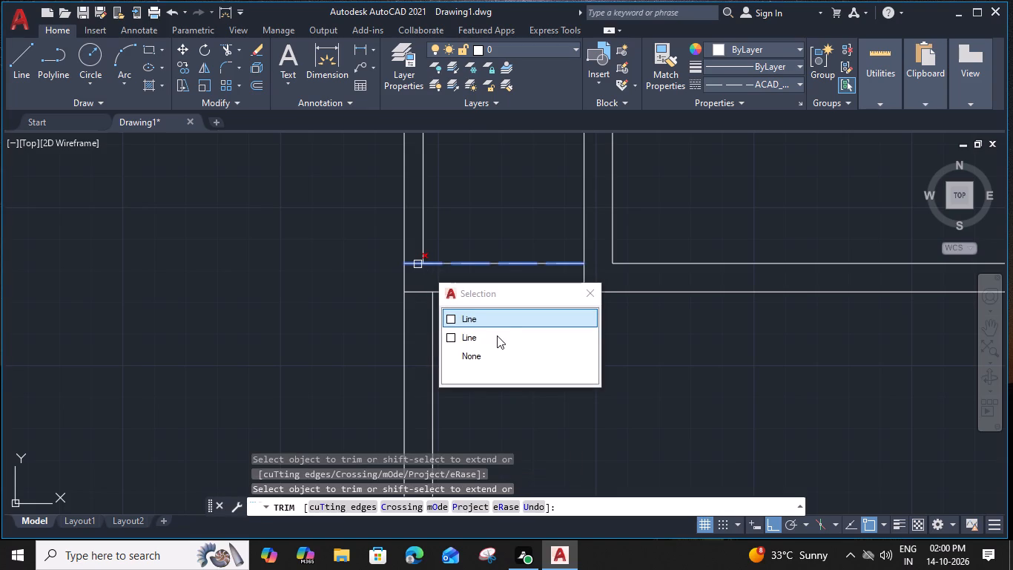
{"action": "left_click", "coordinate": [503, 332]}
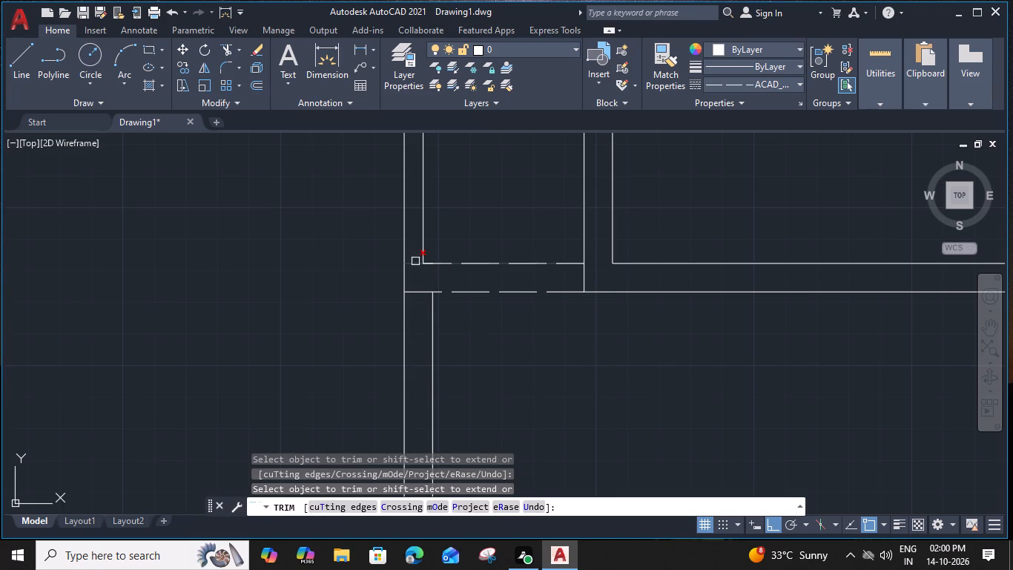
{"action": "scroll", "coordinate": [425, 264], "scroll_direction": "up", "scroll_amount": 1}
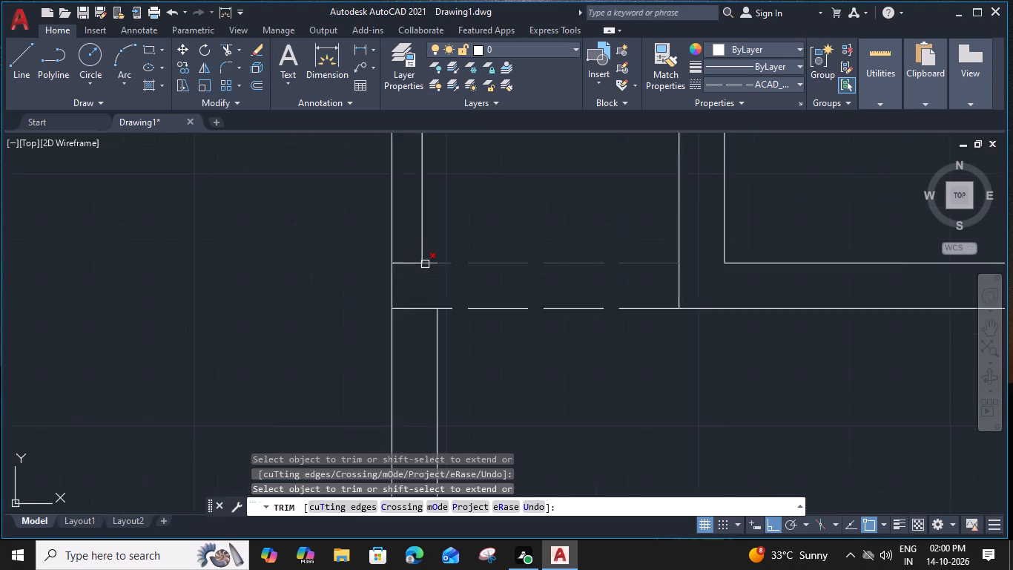
{"action": "scroll", "coordinate": [425, 264], "scroll_direction": "up", "scroll_amount": 1}
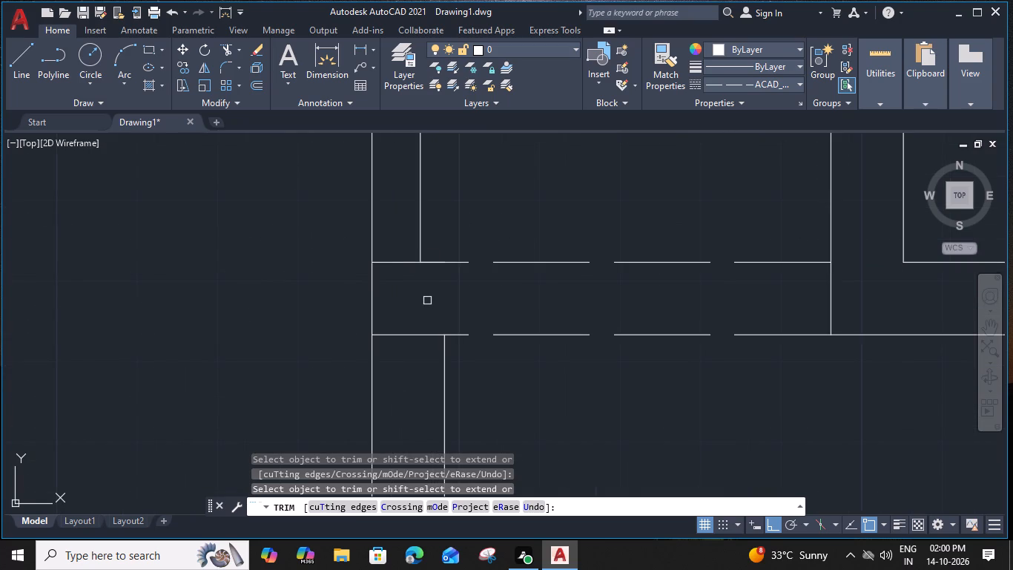
{"action": "left_click", "coordinate": [423, 336]}
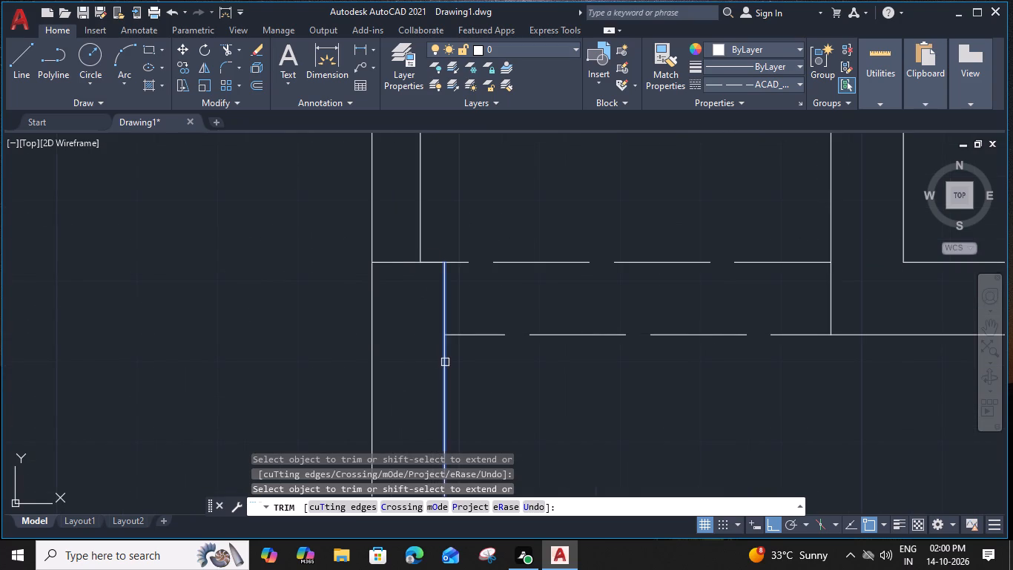
Extend the left wall's inner line up to the upper dashed line of the opening.
{"action": "left_click", "coordinate": [445, 362], "text": "shift"}
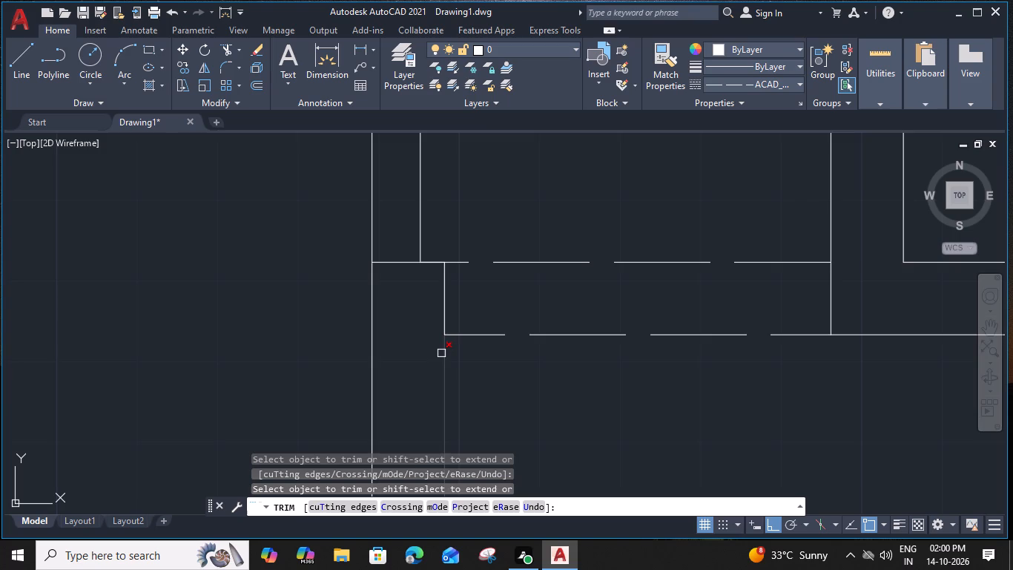
{"action": "scroll", "coordinate": [441, 353], "scroll_direction": "down", "scroll_amount": 2}
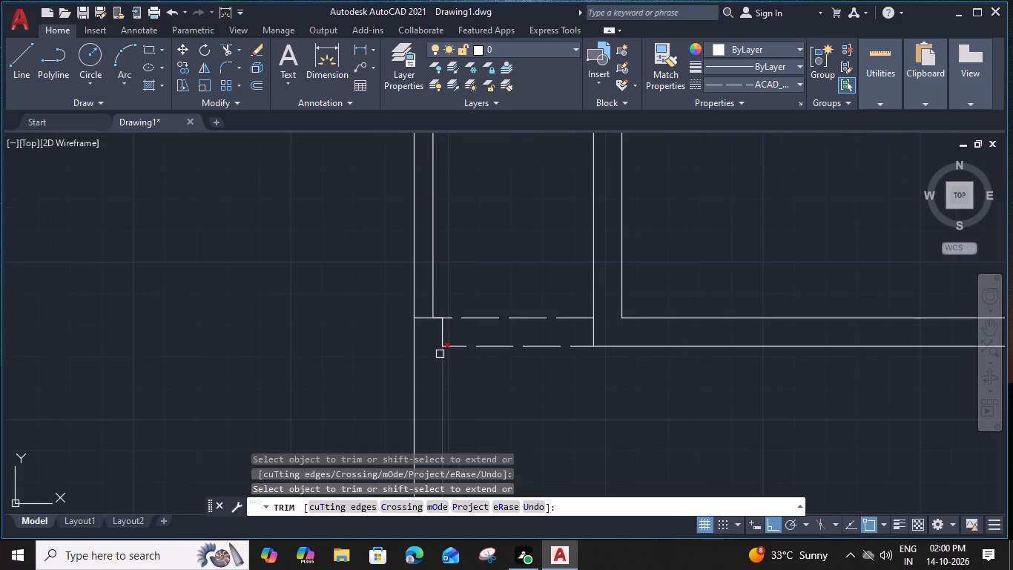
{"action": "scroll", "coordinate": [514, 369], "scroll_direction": "down", "scroll_amount": 1}
{"action": "middle_click_drag", "start_coordinate": [514, 367], "coordinate": [480, 196]}
{"action": "scroll", "coordinate": [498, 266], "scroll_direction": "down", "scroll_amount": 1}
{"action": "middle_click_drag", "start_coordinate": [532, 353], "coordinate": [532, 362]}
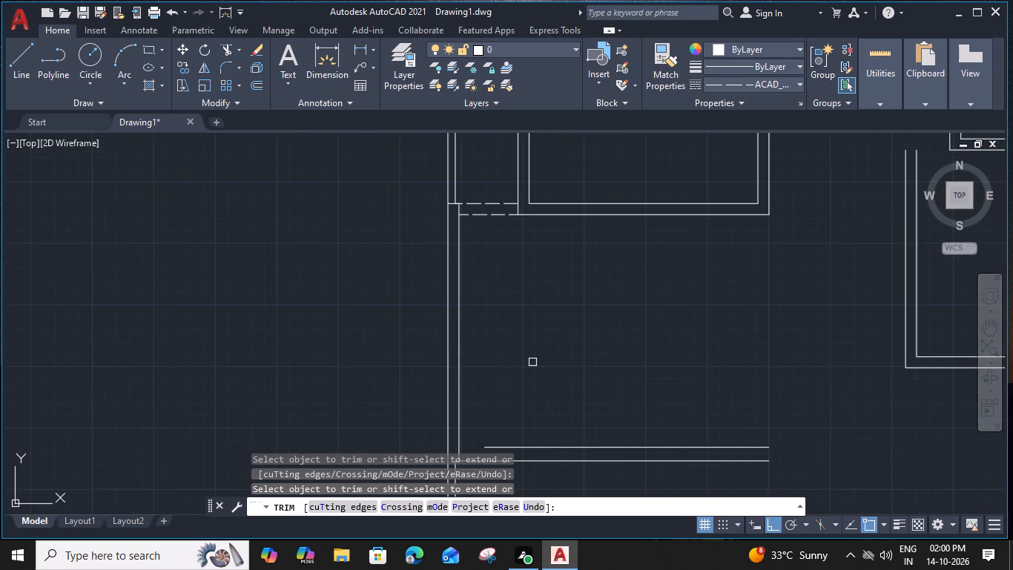
{"action": "middle_click_drag", "start_coordinate": [532, 362], "coordinate": [518, 248]}
{"action": "key", "text": "Escape"}
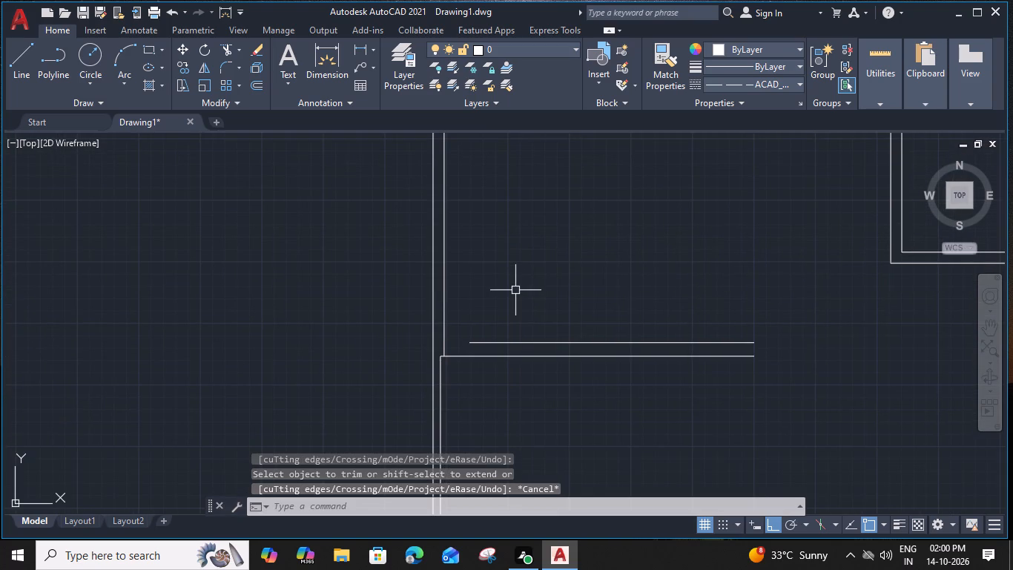
Change the two parallel horizontal lines above the bottom-left room to the ACAD_ISO02W100 linetype.
{"action": "left_click", "coordinate": [581, 318]}
{"action": "left_click", "coordinate": [567, 379]}
{"action": "left_click", "coordinate": [793, 85]}
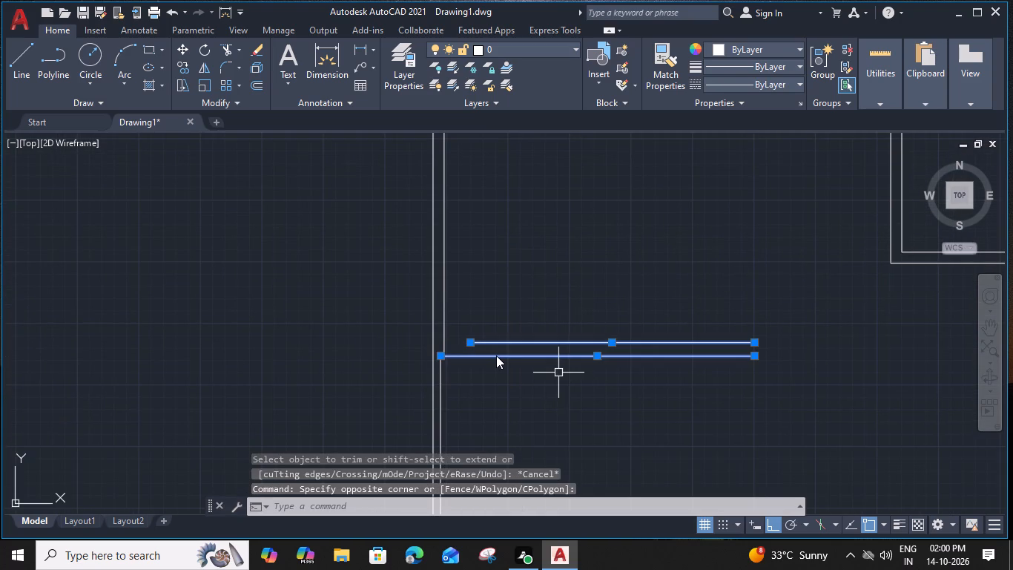
{"action": "left_click", "coordinate": [779, 137]}
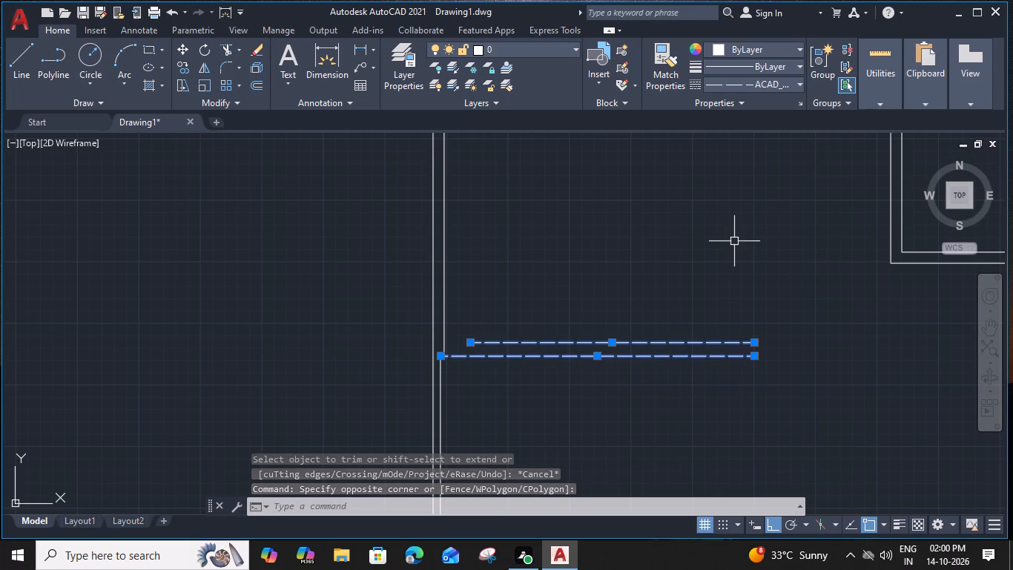
{"action": "key", "text": "Escape"}
Extend the upper dashed line to the left wall's inner line and the lower one to the outer left boundary line.
{"action": "middle_click_drag", "start_coordinate": [730, 258], "coordinate": [649, 184]}
{"action": "key", "text": "e"}
{"action": "type", "text": "x"}
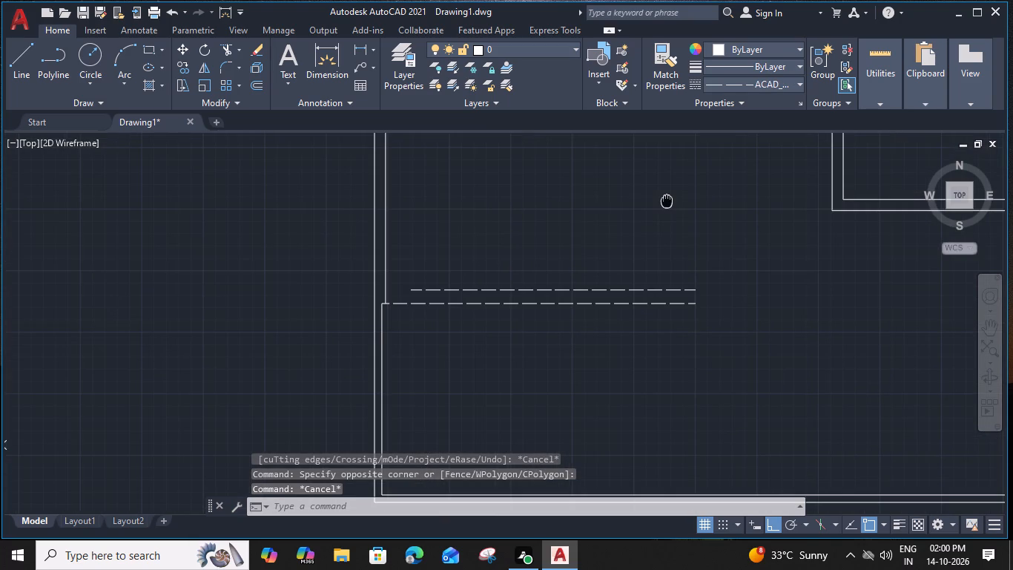
{"action": "key", "text": "space"}
{"action": "left_click", "coordinate": [488, 267]}
{"action": "key", "text": "Escape"}
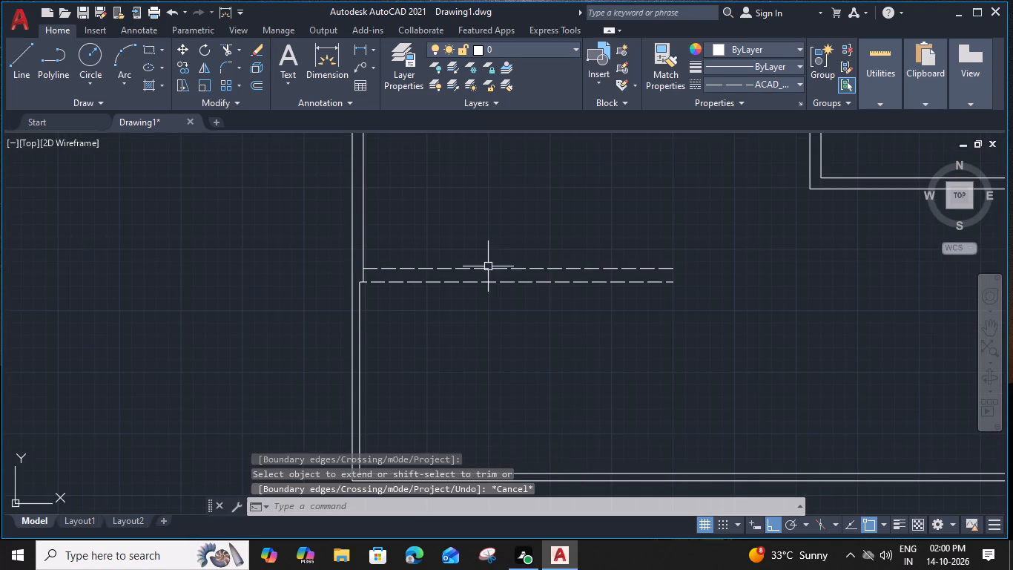
{"action": "scroll", "coordinate": [363, 290], "scroll_direction": "up", "scroll_amount": 3}
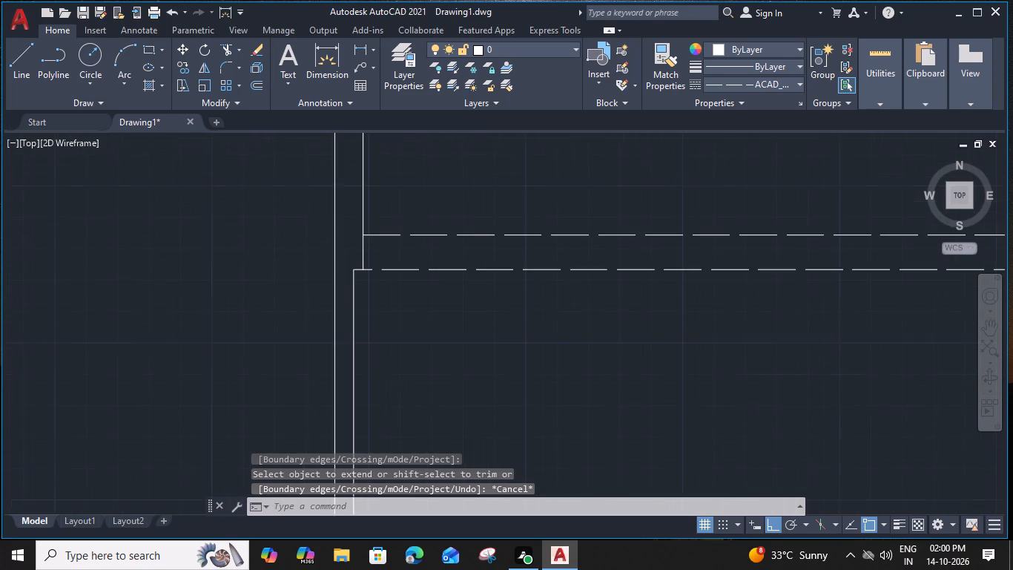
{"action": "type", "text": "ex"}
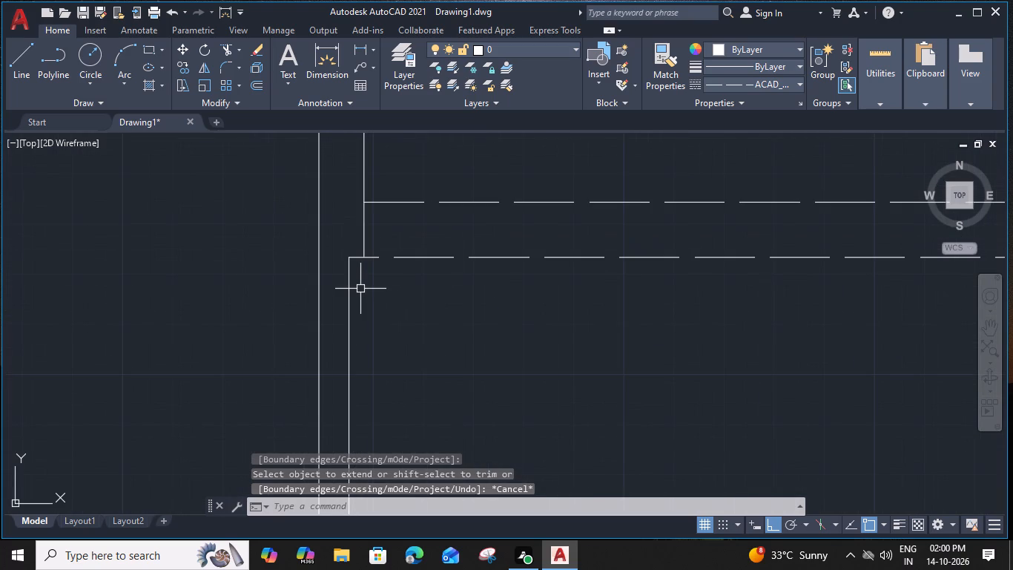
{"action": "key", "text": "space"}
{"action": "left_click", "coordinate": [360, 260]}
{"action": "key", "text": "Escape"}
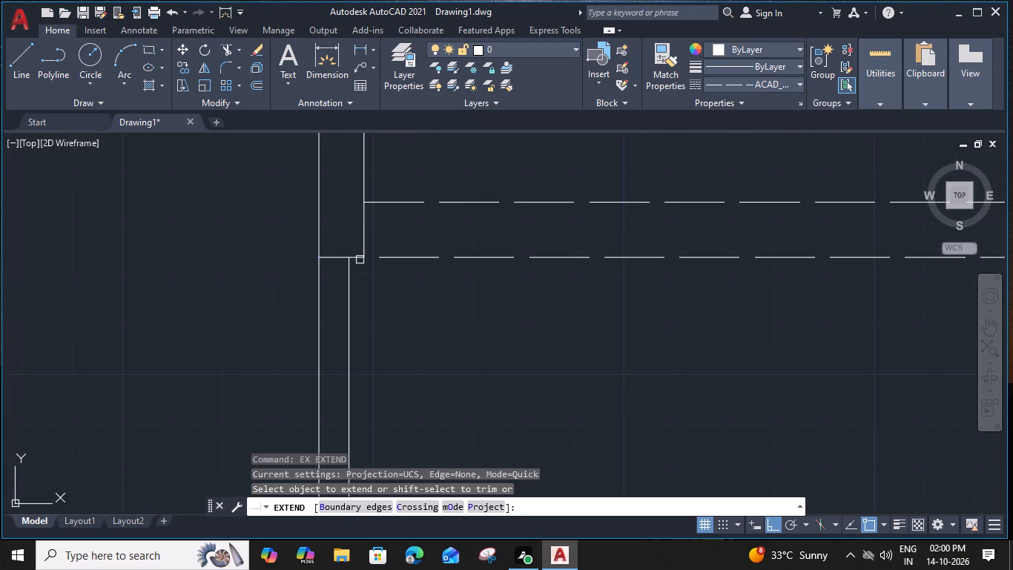
Extend both right wall lines of the lower-right room down to the bottom boundary, the outer one reaching the outermost line.
{"action": "scroll", "coordinate": [463, 324], "scroll_direction": "down", "scroll_amount": 3}
{"action": "middle_click_drag", "start_coordinate": [523, 344], "coordinate": [324, 269]}
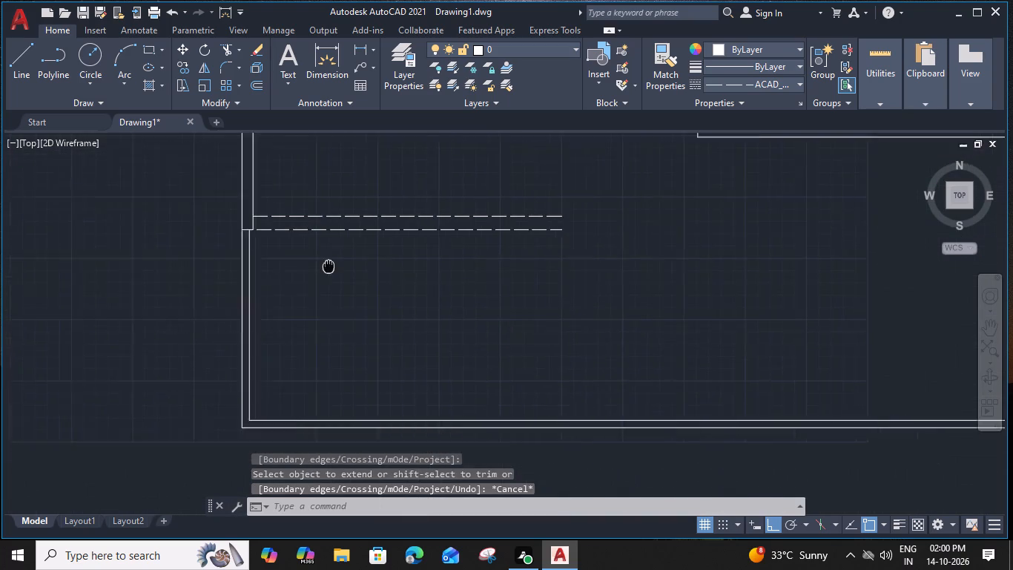
{"action": "middle_click_drag", "start_coordinate": [324, 269], "coordinate": [276, 298]}
{"action": "middle_click_drag", "start_coordinate": [534, 269], "coordinate": [402, 289]}
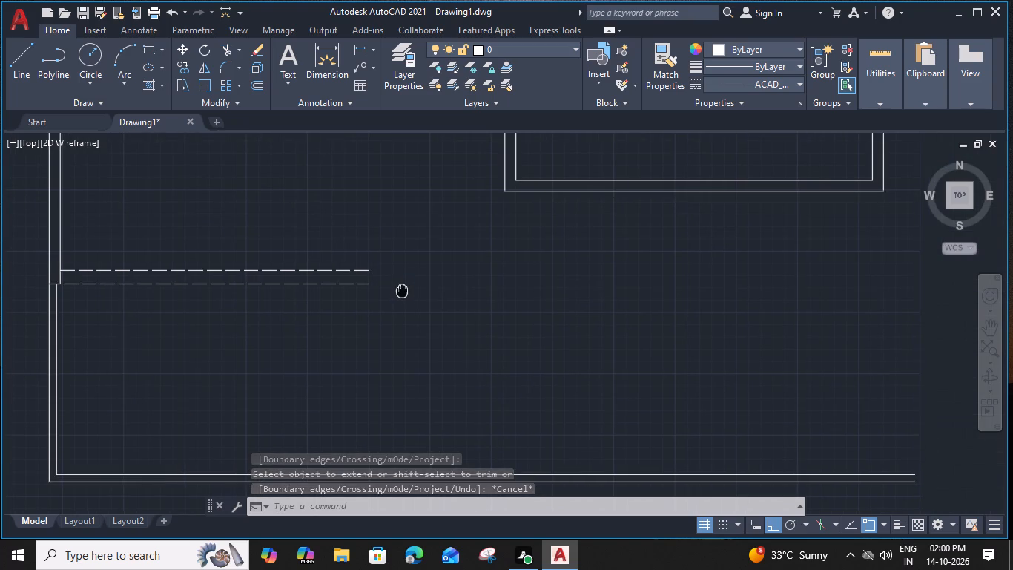
{"action": "scroll", "coordinate": [440, 272], "scroll_direction": "down", "scroll_amount": 3}
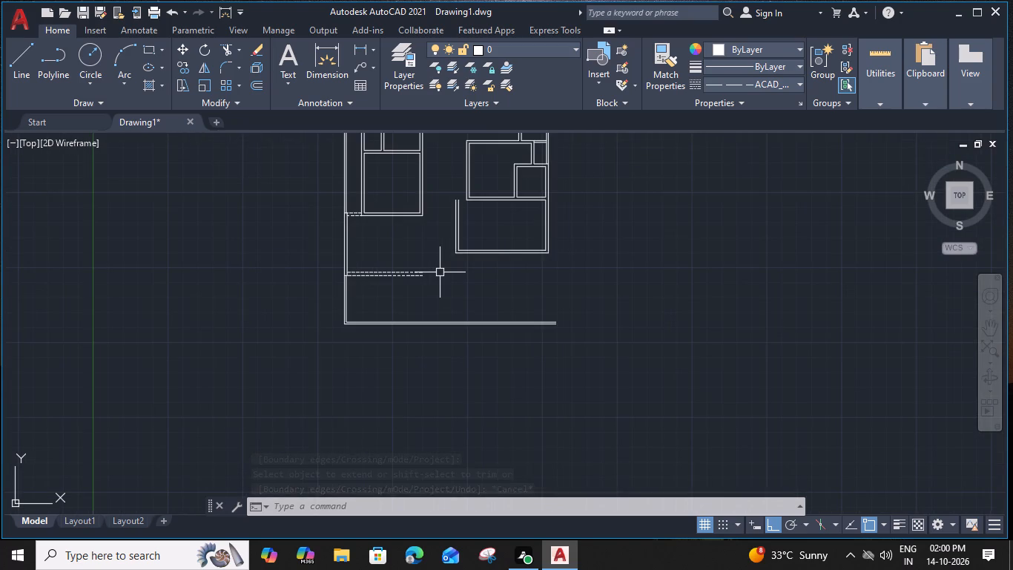
{"action": "scroll", "coordinate": [550, 276], "scroll_direction": "up", "scroll_amount": 3}
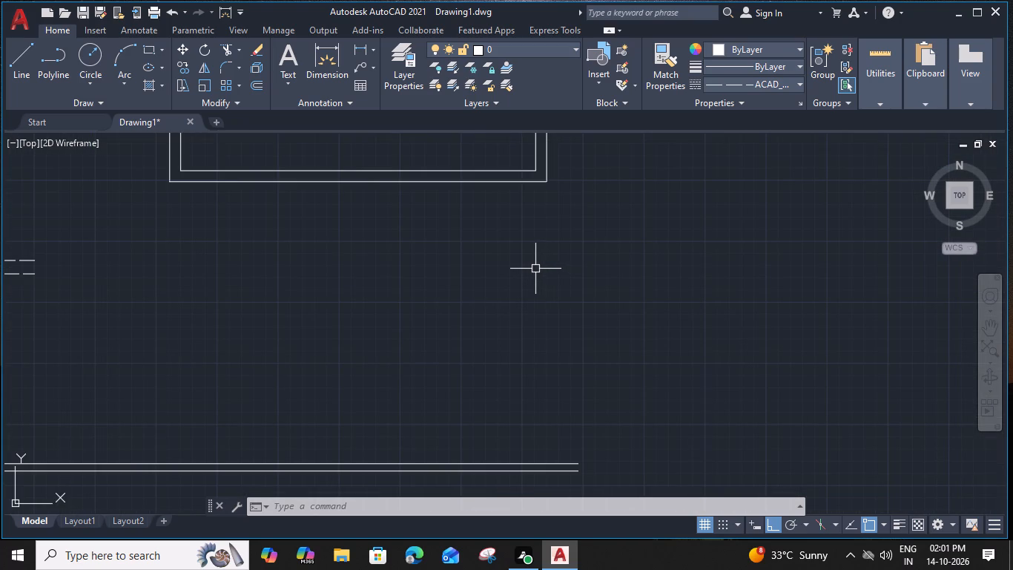
{"action": "type", "text": "ex"}
{"action": "key", "text": "space"}
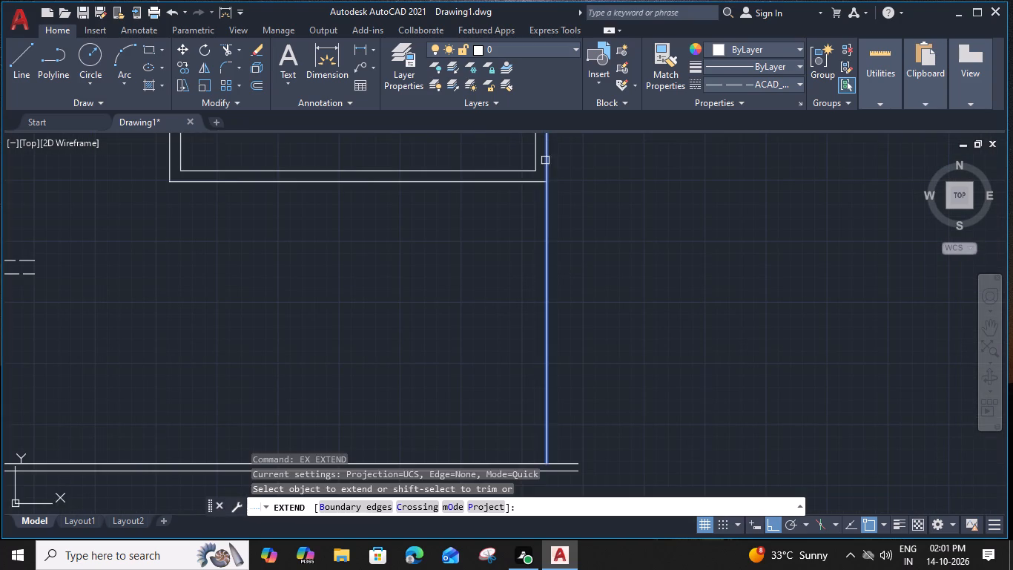
{"action": "left_click", "coordinate": [547, 160]}
{"action": "left_click", "coordinate": [537, 153]}
{"action": "left_click", "coordinate": [535, 162]}
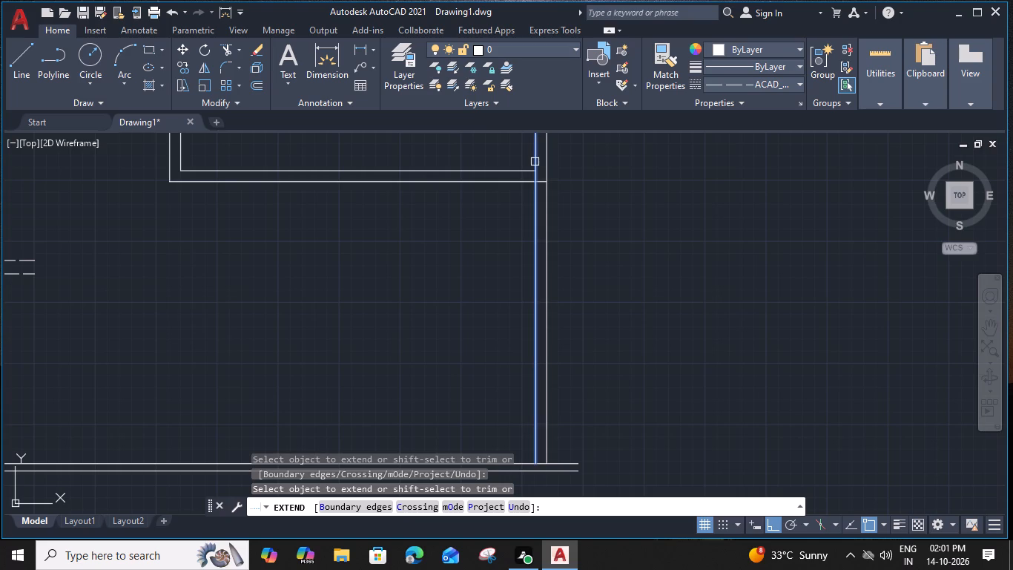
{"action": "left_click", "coordinate": [547, 438]}
Trim the bottom boundary's overhangs at the new lower-right corner and the extended inner line across the room's bottom wall.
{"action": "left_click", "coordinate": [562, 462], "text": "shift"}
{"action": "left_click", "coordinate": [563, 470], "text": "shift"}
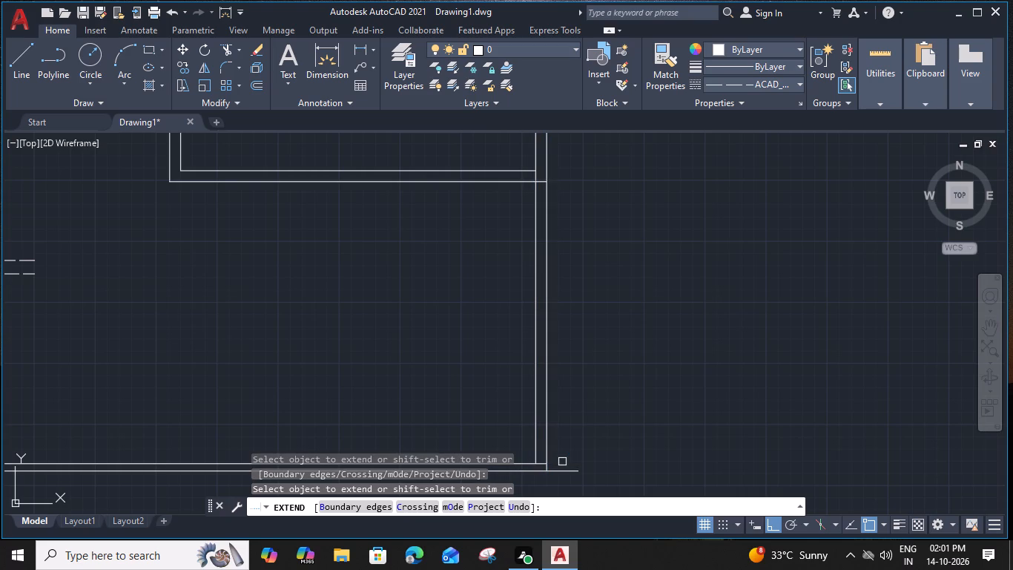
{"action": "left_click", "coordinate": [540, 464], "text": "shift"}
{"action": "scroll", "coordinate": [534, 174], "scroll_direction": "up", "scroll_amount": 2}
{"action": "left_click", "coordinate": [541, 178], "text": "shift"}
{"action": "scroll", "coordinate": [541, 178], "scroll_direction": "down", "scroll_amount": 1}
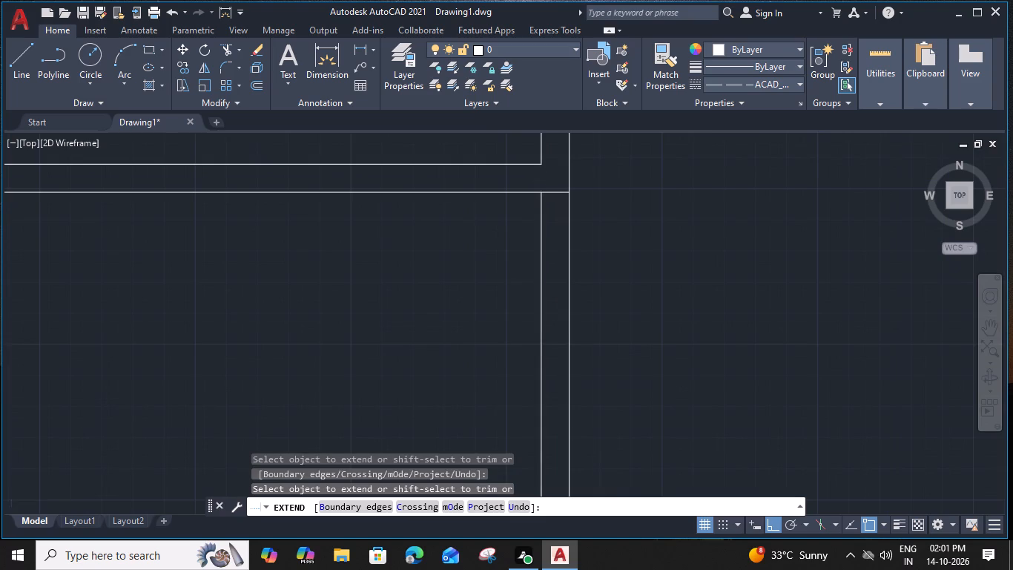
{"action": "scroll", "coordinate": [541, 178], "scroll_direction": "down", "scroll_amount": 2}
{"action": "key", "text": "Escape"}
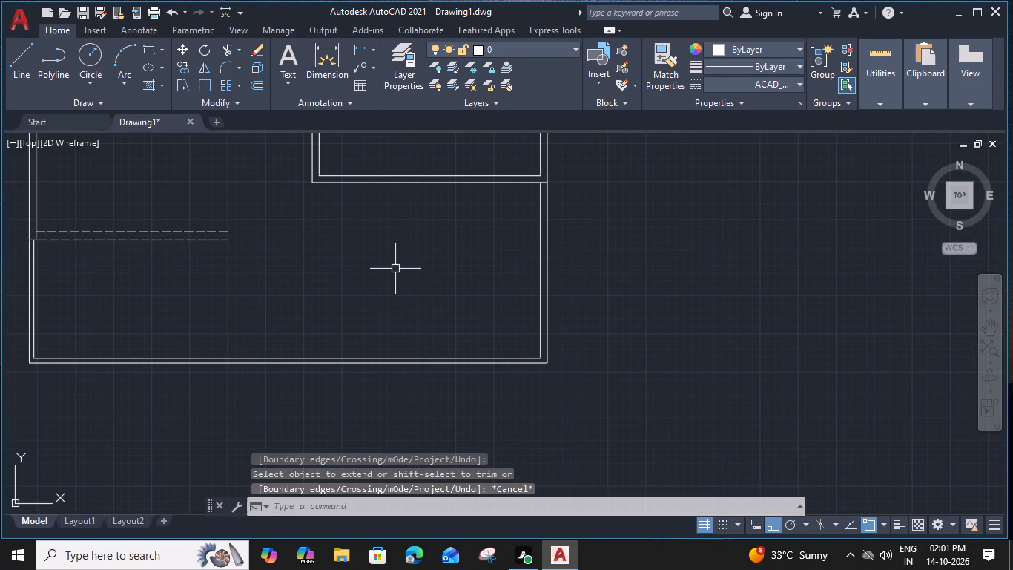
Extend both long dashed lines to the right boundary wall's inner line.
{"action": "middle_click_drag", "start_coordinate": [388, 287], "coordinate": [564, 292]}
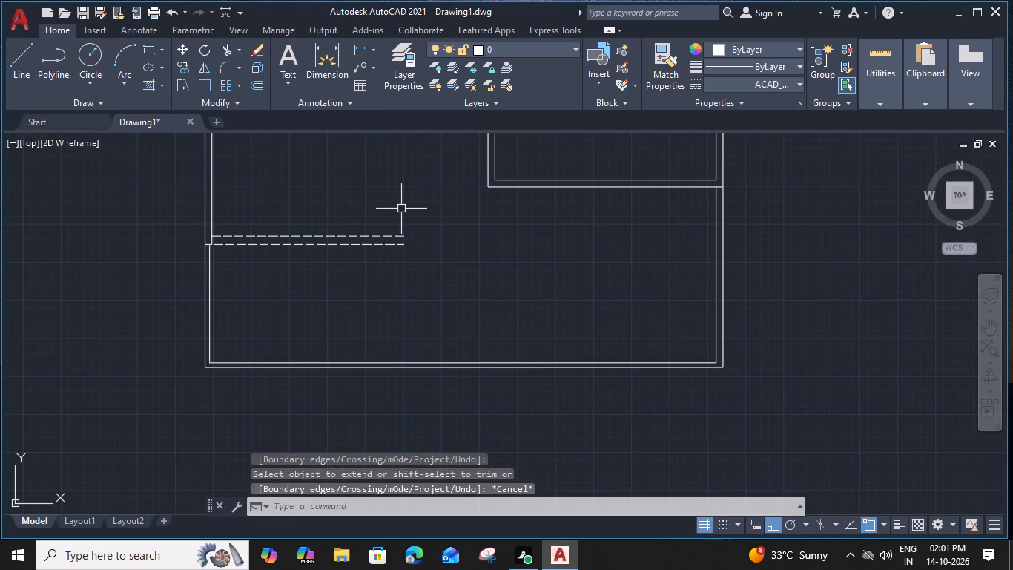
{"action": "key", "text": "w"}
{"action": "key", "text": "Escape"}
{"action": "type", "text": "ex"}
{"action": "key", "text": "space"}
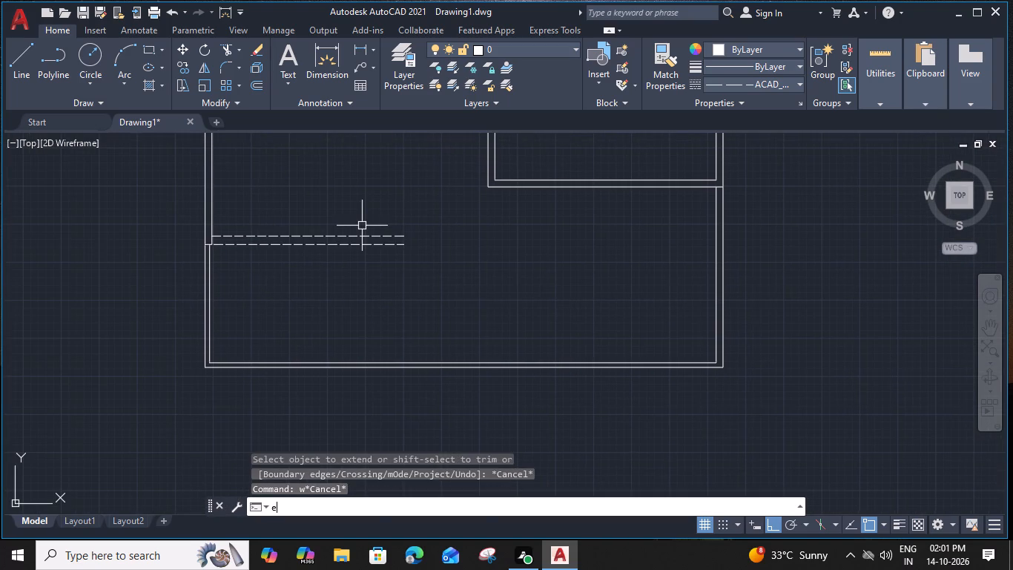
{"action": "left_click", "coordinate": [368, 239]}
{"action": "left_click", "coordinate": [375, 245]}
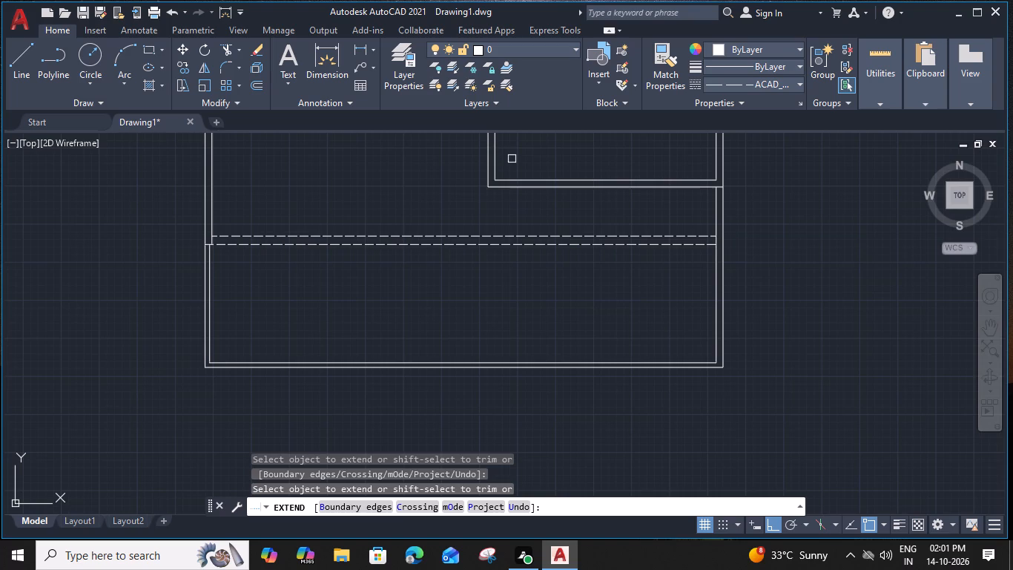
Extend both left wall lines of the lower-right room down to the lower dashed line.
{"action": "left_click", "coordinate": [498, 160]}
{"action": "left_click", "coordinate": [495, 165]}
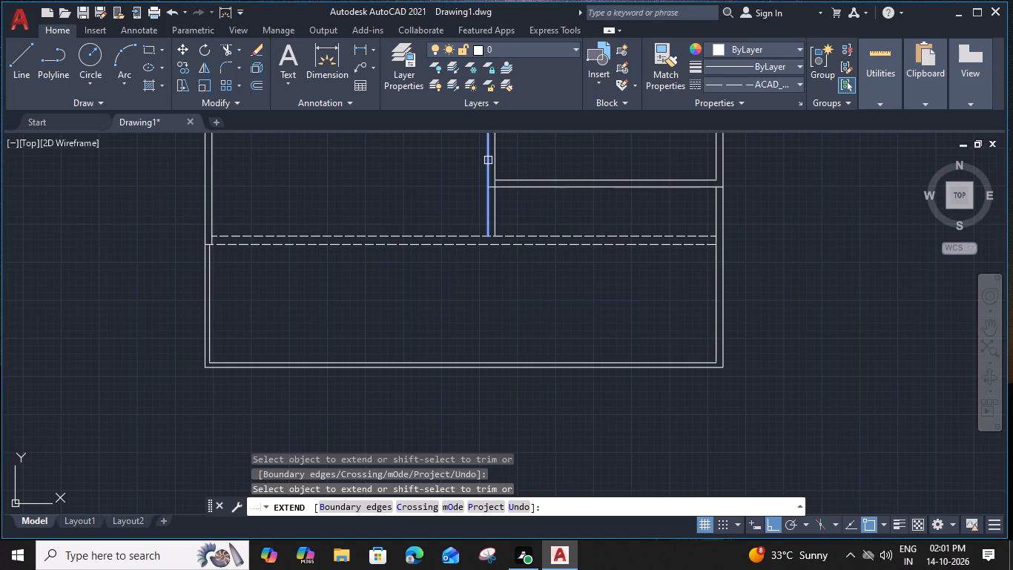
{"action": "left_click", "coordinate": [488, 160]}
{"action": "scroll", "coordinate": [502, 204], "scroll_direction": "up", "scroll_amount": 1}
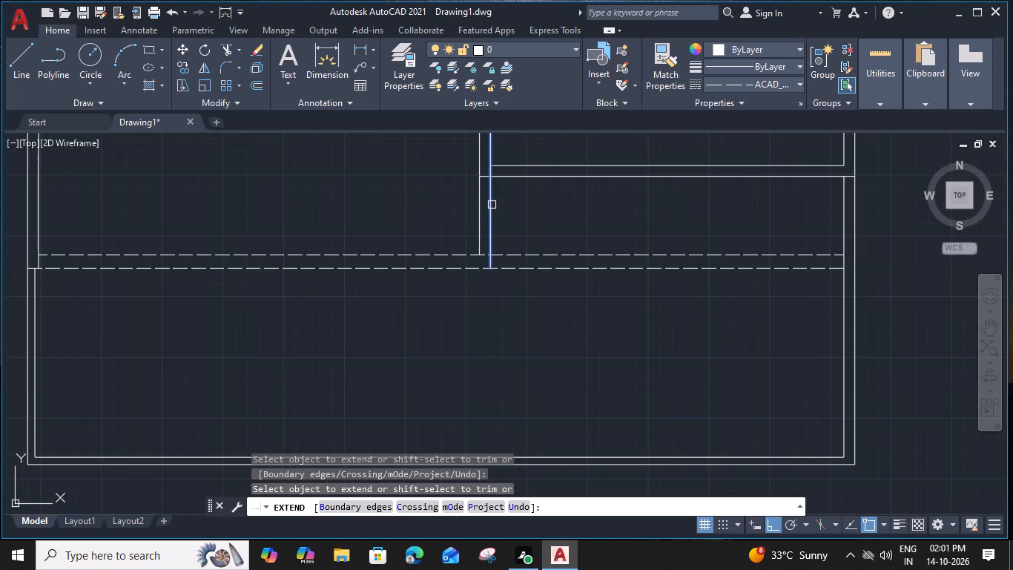
{"action": "left_click", "coordinate": [491, 204]}
{"action": "left_click", "coordinate": [481, 213]}
{"action": "key", "text": "Escape"}
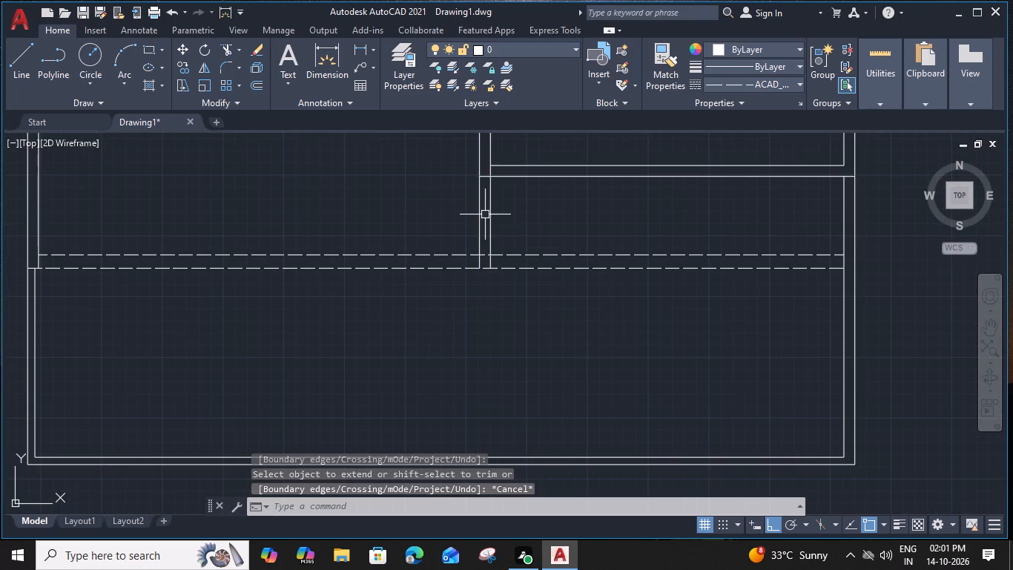
Trim both long dashed lines to the right of the lower-right room's left wall, and its inner line across the room's bottom wall.
{"action": "type", "text": "tr"}
{"action": "key", "text": "space"}
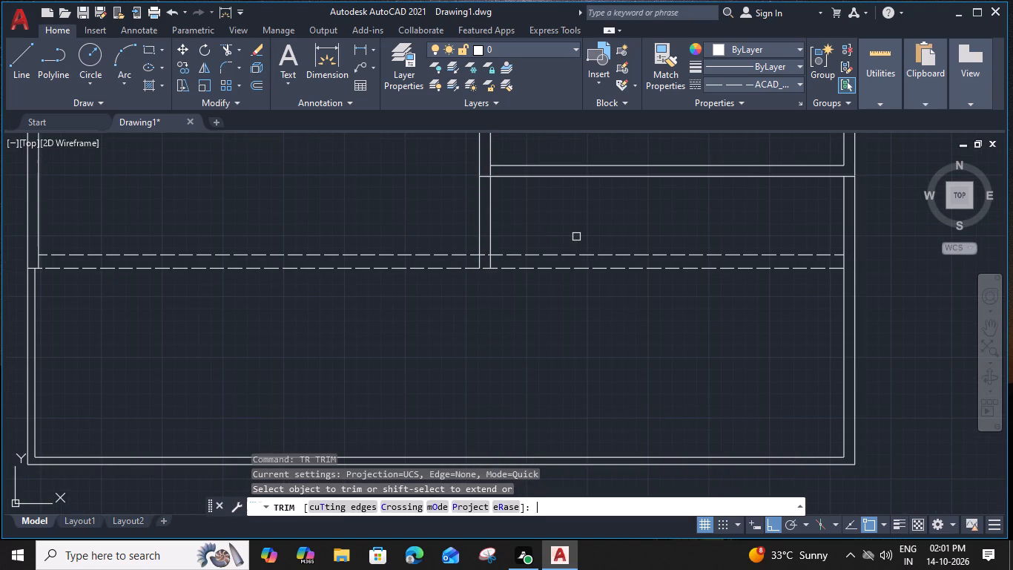
{"action": "left_click", "coordinate": [576, 237]}
{"action": "left_click_drag", "start_coordinate": [565, 227], "coordinate": [549, 313]}
{"action": "scroll", "coordinate": [488, 160], "scroll_direction": "up", "scroll_amount": 2}
{"action": "left_click", "coordinate": [495, 187]}
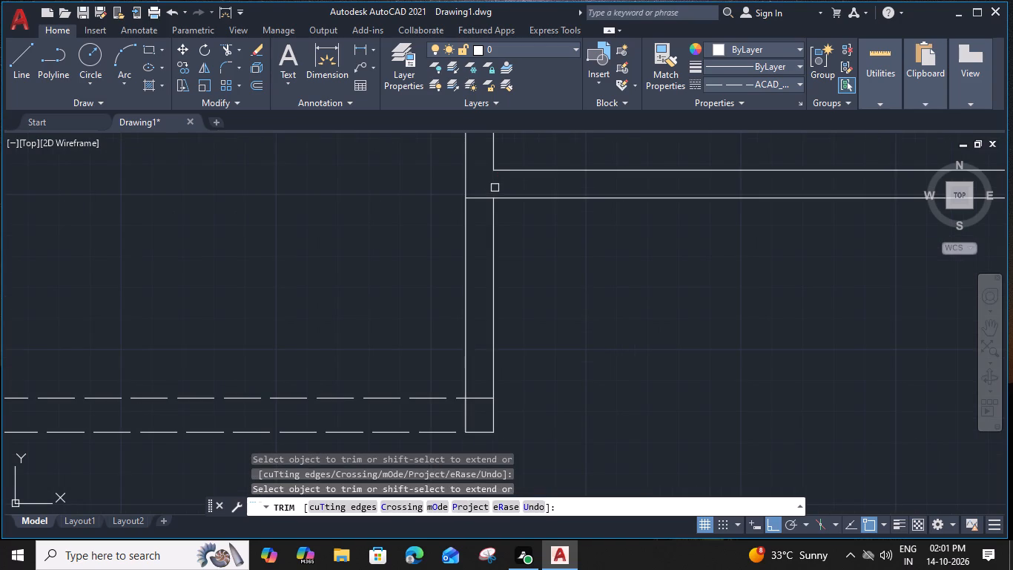
{"action": "key", "text": "Escape"}
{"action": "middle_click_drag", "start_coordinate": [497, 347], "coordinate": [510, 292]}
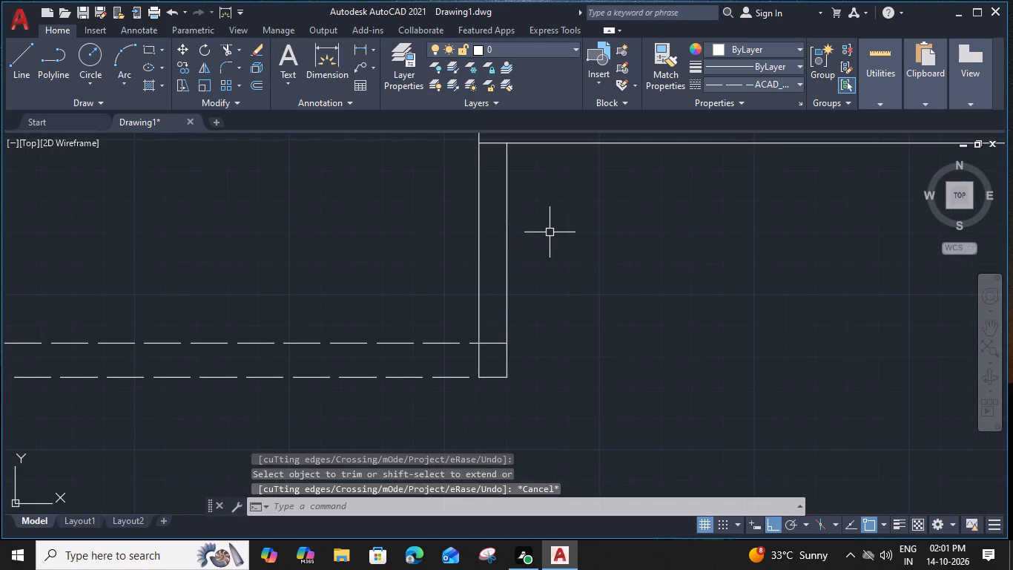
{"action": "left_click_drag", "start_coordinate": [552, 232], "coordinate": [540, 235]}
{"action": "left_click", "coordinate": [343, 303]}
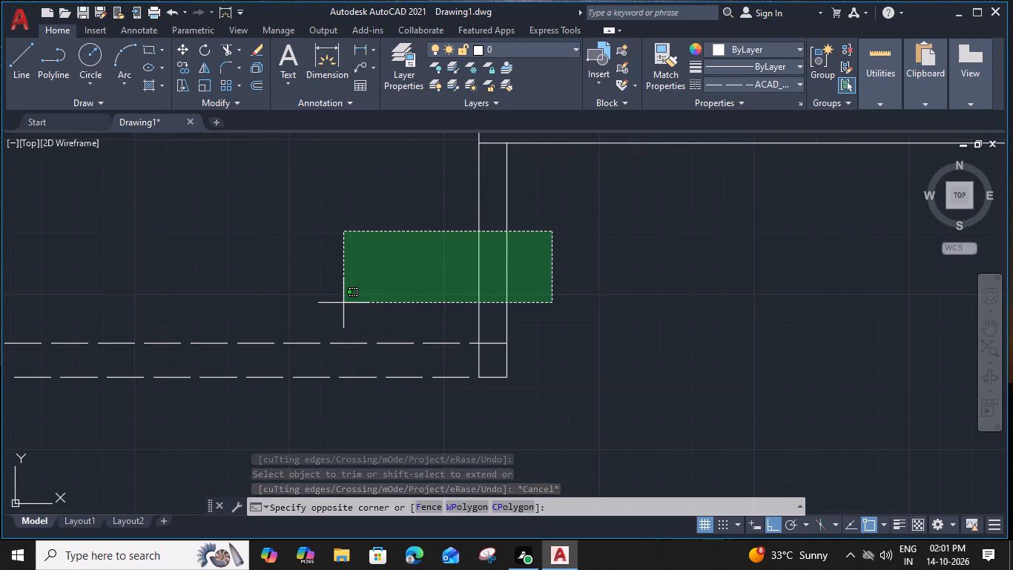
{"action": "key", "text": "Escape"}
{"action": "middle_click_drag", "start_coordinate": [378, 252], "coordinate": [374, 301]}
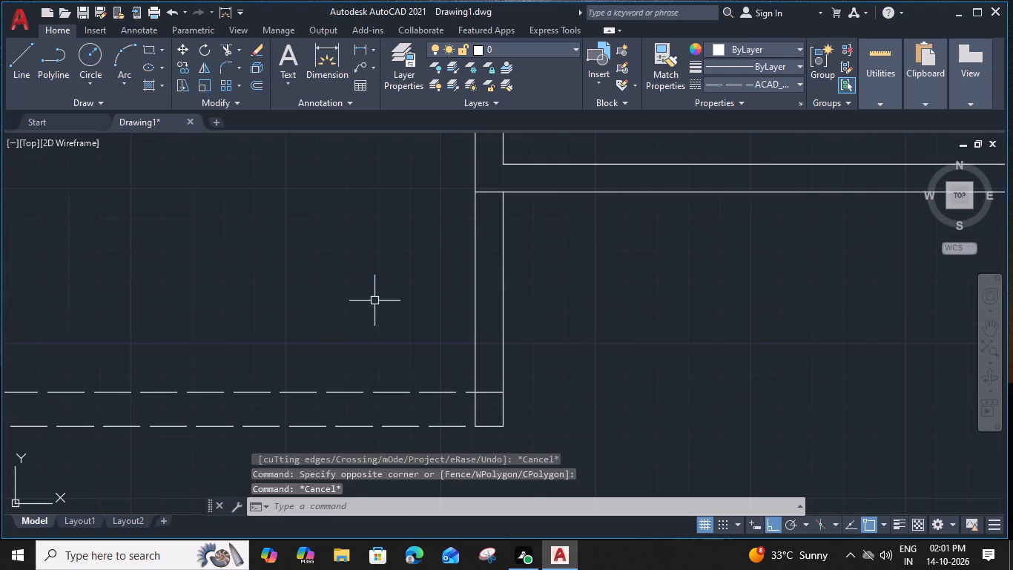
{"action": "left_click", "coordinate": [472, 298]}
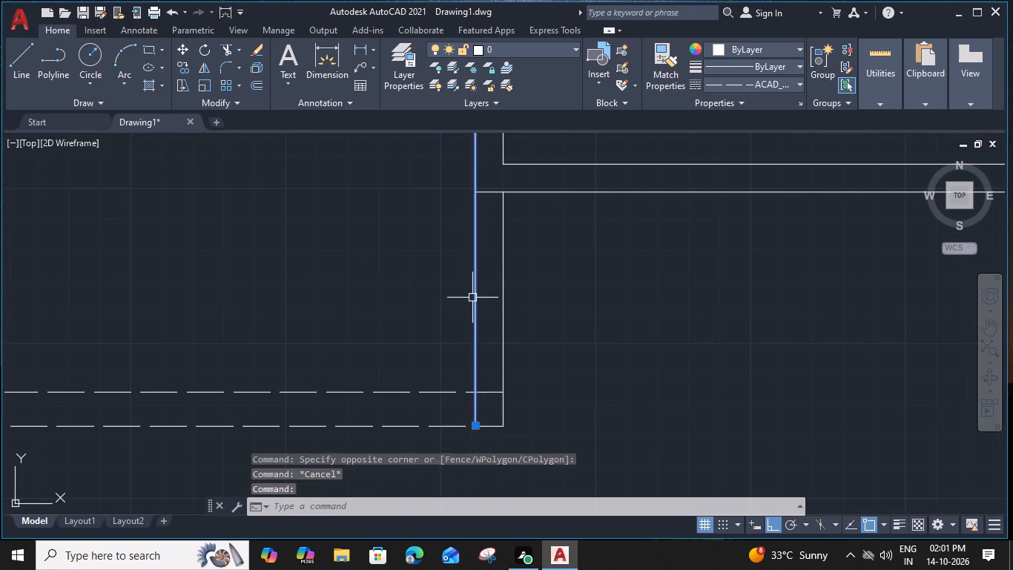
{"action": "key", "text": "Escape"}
Trim away the outer left wall line between the lower-right room's bottom wall and the lower dashed line.
{"action": "key", "text": "t"}
{"action": "key", "text": "r"}
{"action": "key", "text": "space"}
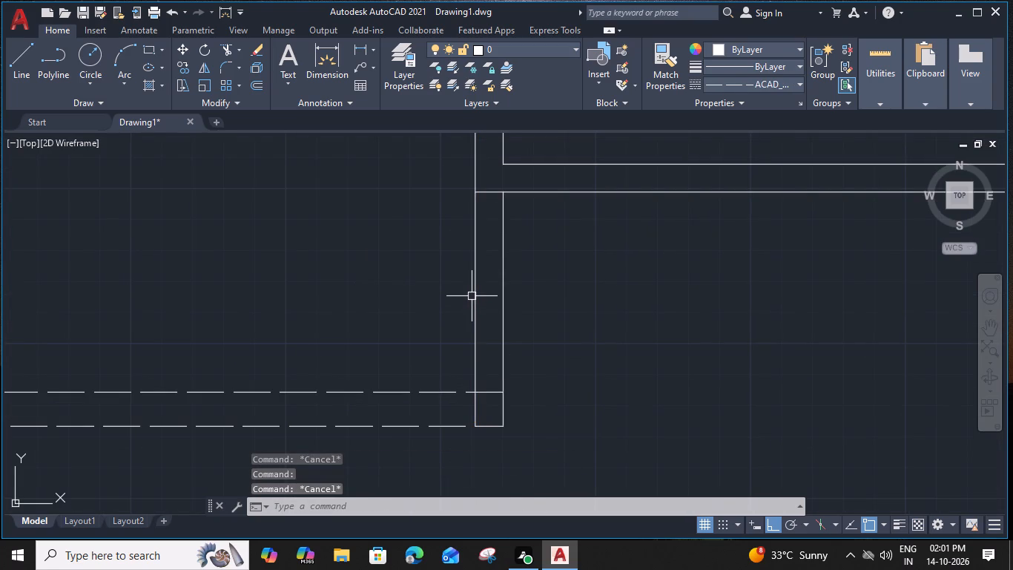
{"action": "left_click", "coordinate": [469, 263]}
{"action": "left_click", "coordinate": [482, 275]}
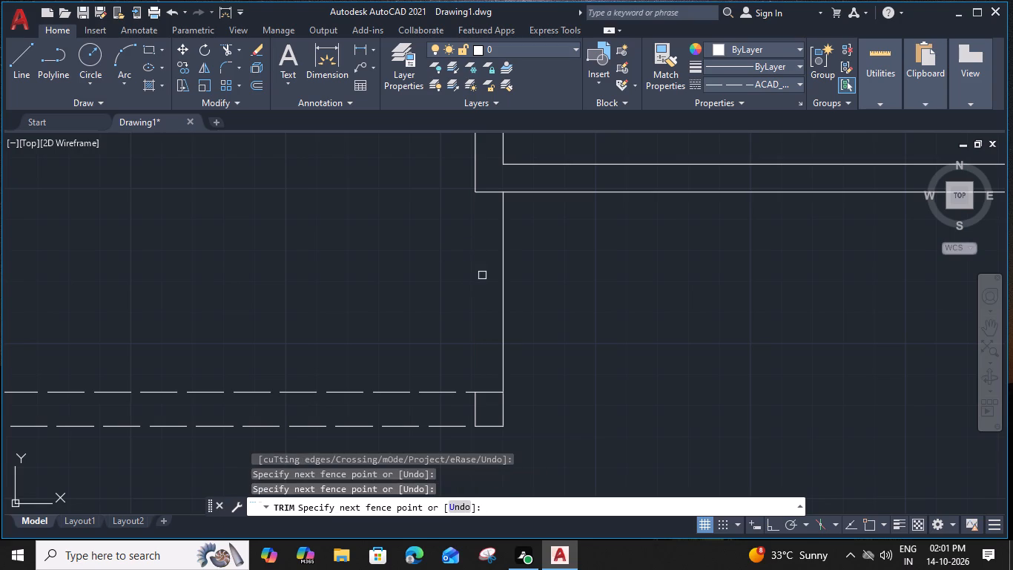
{"action": "left_click", "coordinate": [472, 411]}
{"action": "key", "text": "Escape"}
Offset the remaining vertical line below the lower-right room by 9" towards the left side of the plan.
{"action": "left_click", "coordinate": [505, 307]}
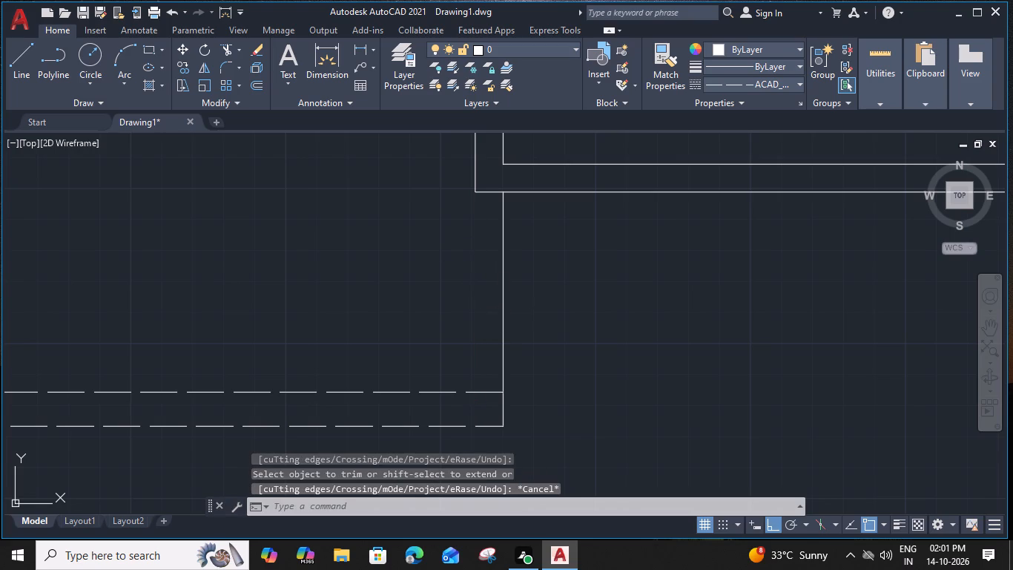
{"action": "key", "text": "p"}
{"action": "key", "text": "BackSpace"}
{"action": "type", "text": "o 9\""}
{"action": "key", "text": "Return"}
{"action": "left_click", "coordinate": [420, 345]}
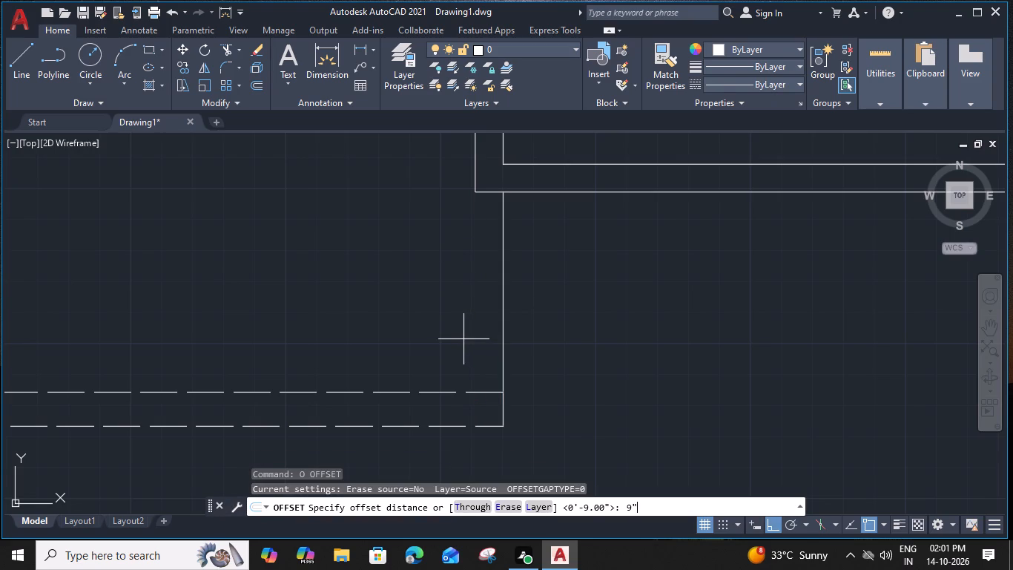
{"action": "key", "text": "Escape"}
Change the linetype of both short vertical lines below the lower-right room to ACAD_ISO02W100.
{"action": "left_click", "coordinate": [532, 280]}
{"action": "left_click", "coordinate": [434, 326]}
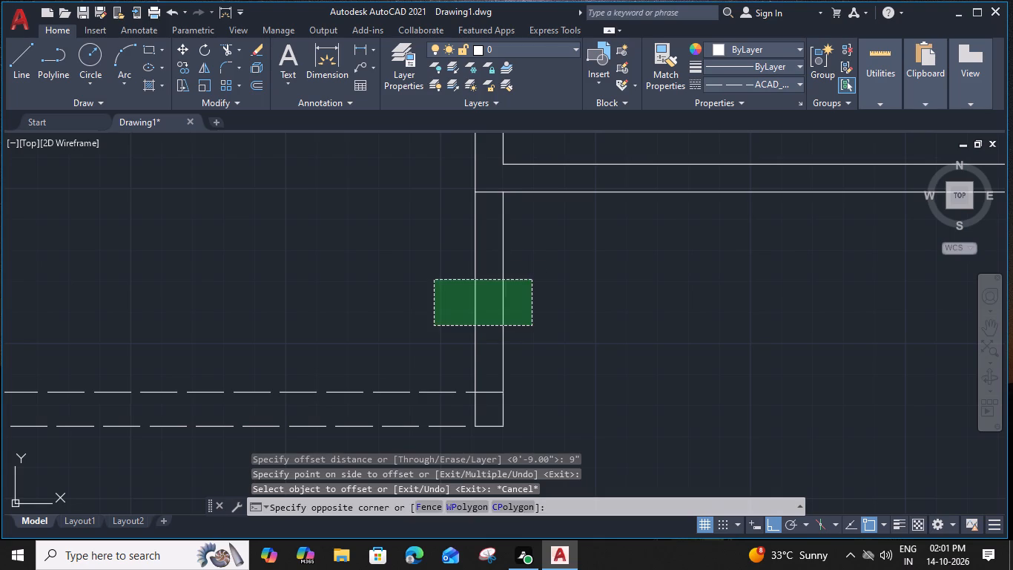
{"action": "left_click", "coordinate": [782, 83]}
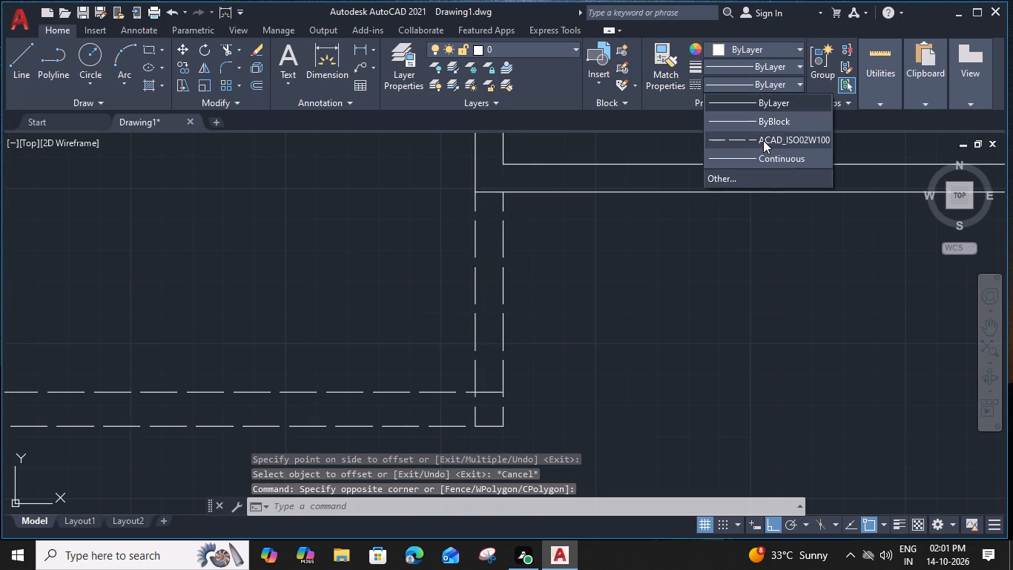
{"action": "left_click", "coordinate": [763, 140]}
{"action": "key", "text": "Escape"}
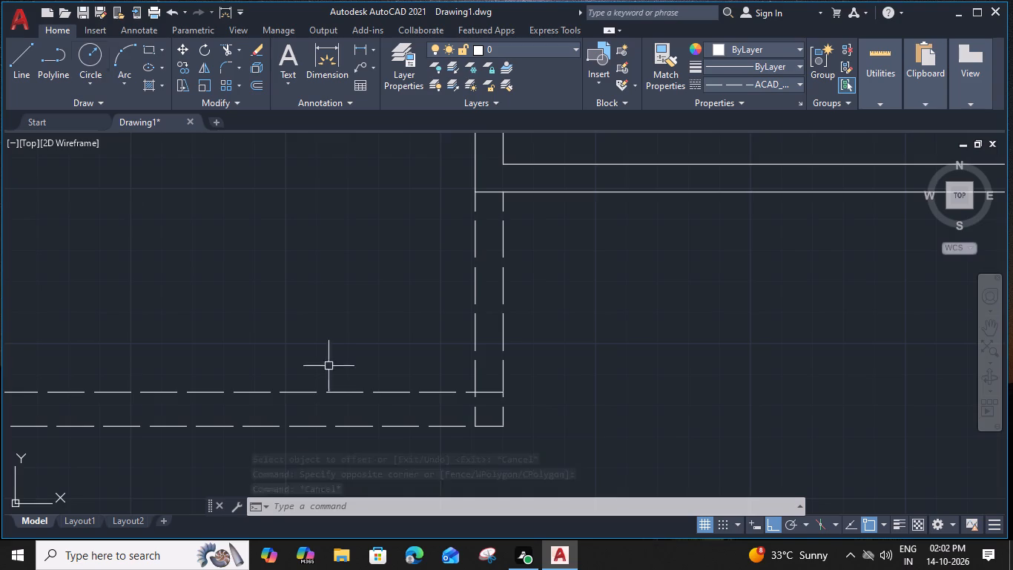
Extend both bottom wall lines of the left room to the central vertical wall, trimming the inner one across the room's right wall.
{"action": "scroll", "coordinate": [329, 366], "scroll_direction": "down", "scroll_amount": 2}
{"action": "middle_click_drag", "start_coordinate": [325, 362], "coordinate": [418, 374]}
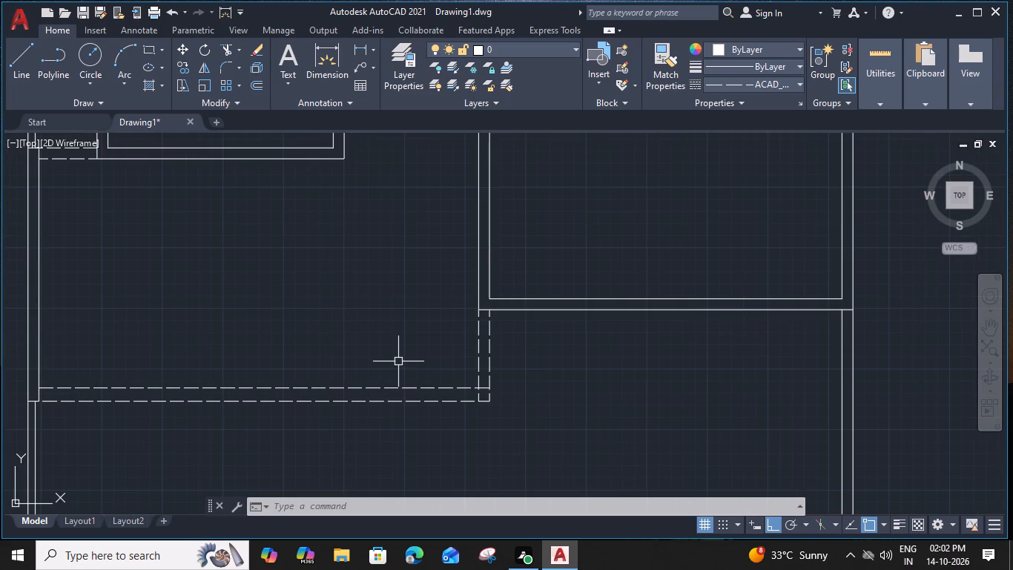
{"action": "middle_click_drag", "start_coordinate": [353, 258], "coordinate": [346, 404]}
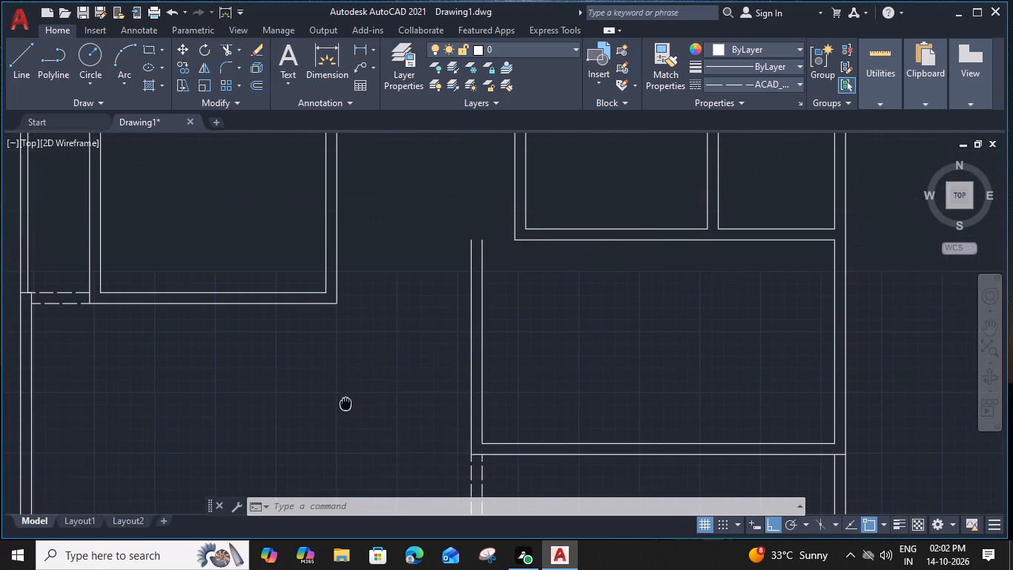
{"action": "scroll", "coordinate": [372, 300], "scroll_direction": "up", "scroll_amount": 2}
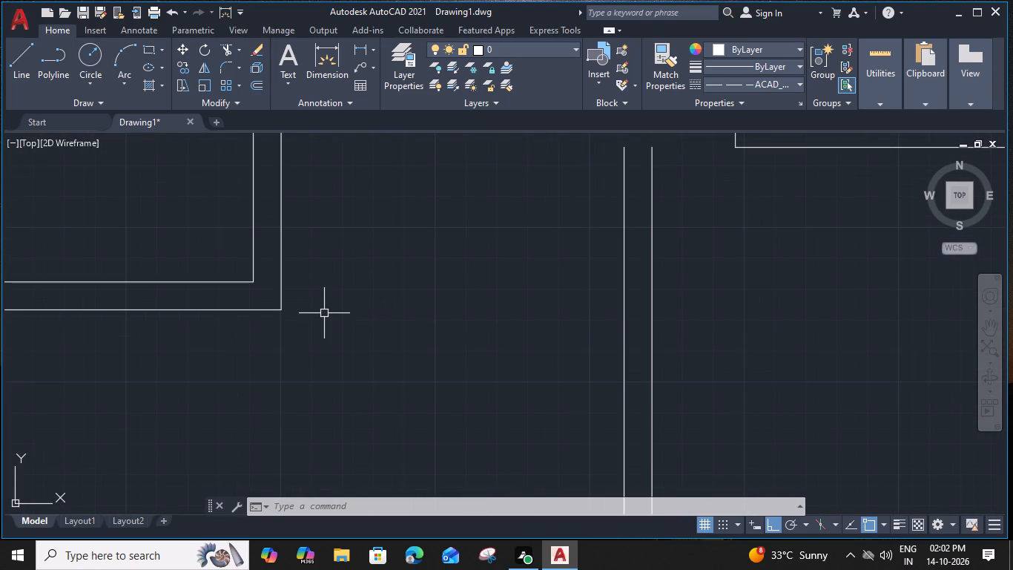
{"action": "type", "text": "ex"}
{"action": "key", "text": "space"}
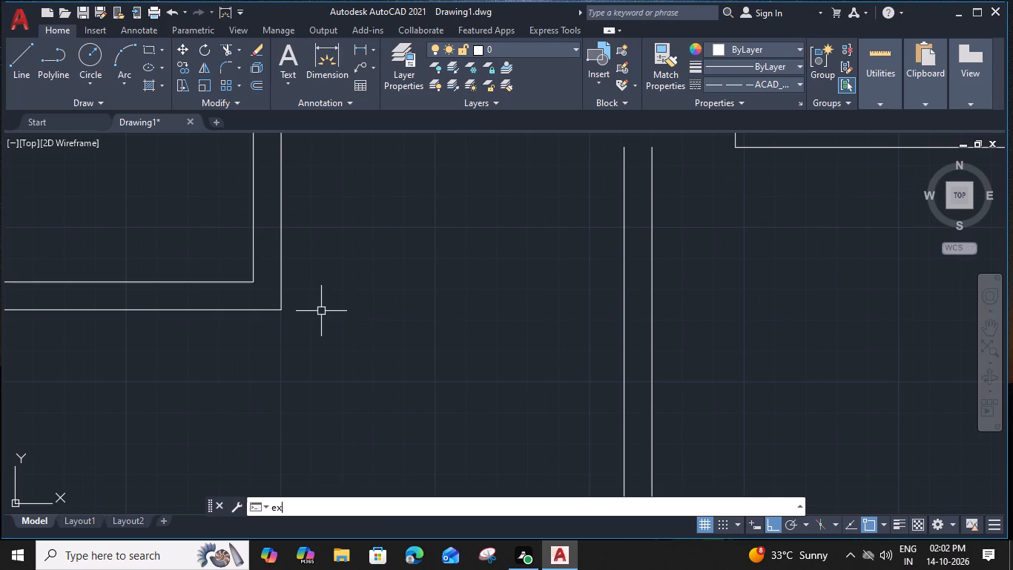
{"action": "left_click", "coordinate": [270, 309]}
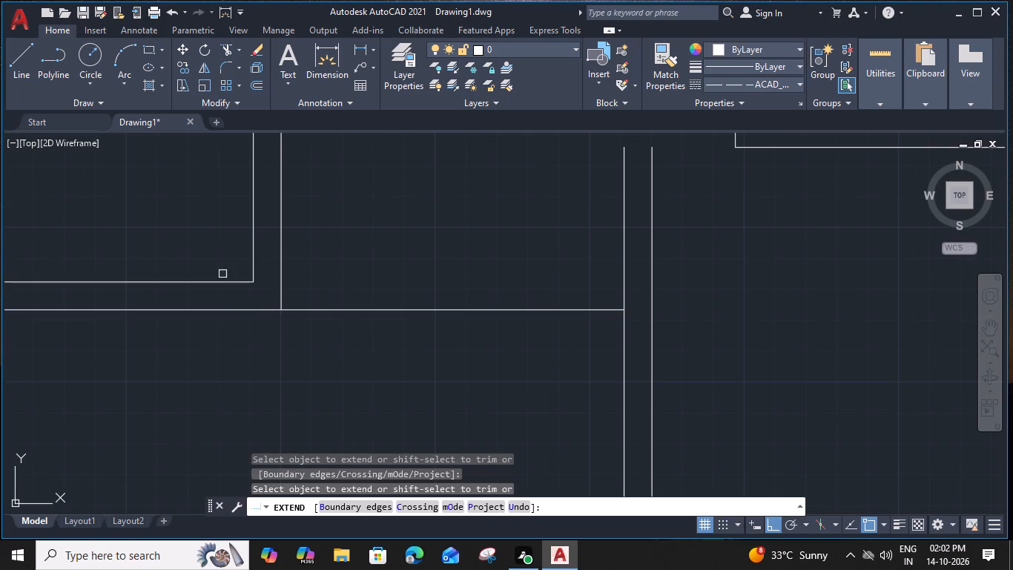
{"action": "left_click", "coordinate": [234, 283]}
{"action": "left_click", "coordinate": [243, 282]}
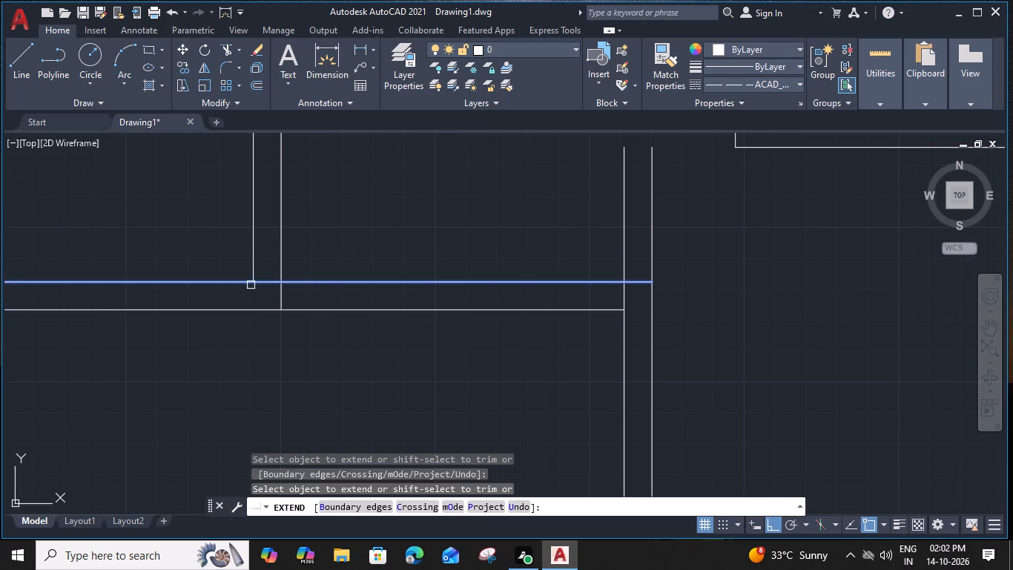
{"action": "left_click", "coordinate": [271, 281], "text": "shift"}
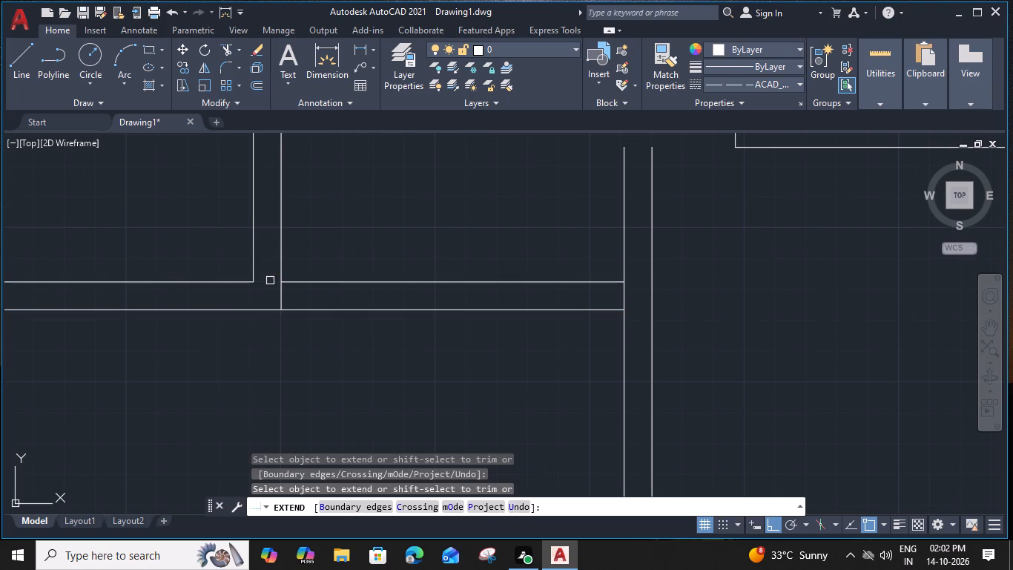
{"action": "key", "text": "Escape"}
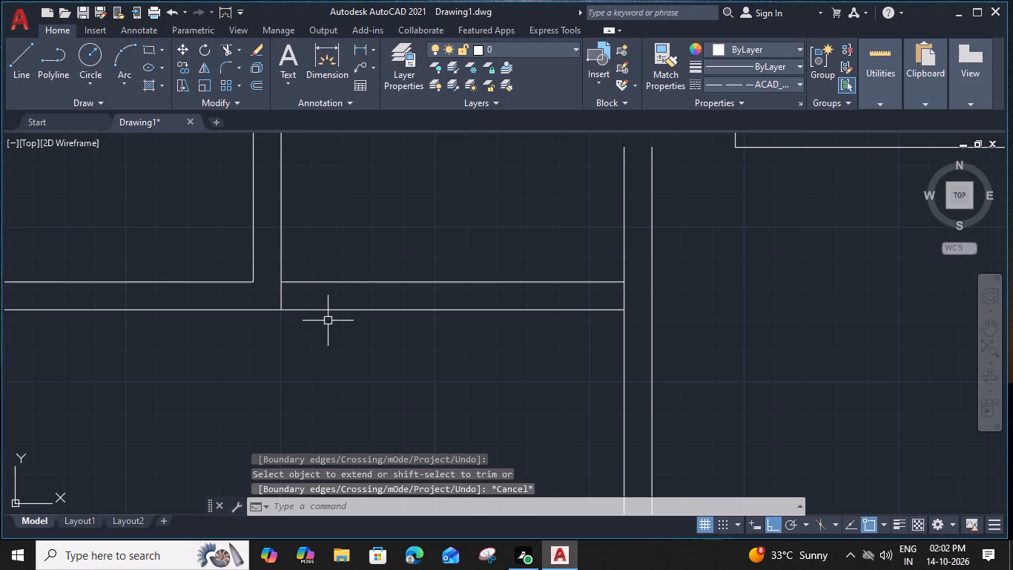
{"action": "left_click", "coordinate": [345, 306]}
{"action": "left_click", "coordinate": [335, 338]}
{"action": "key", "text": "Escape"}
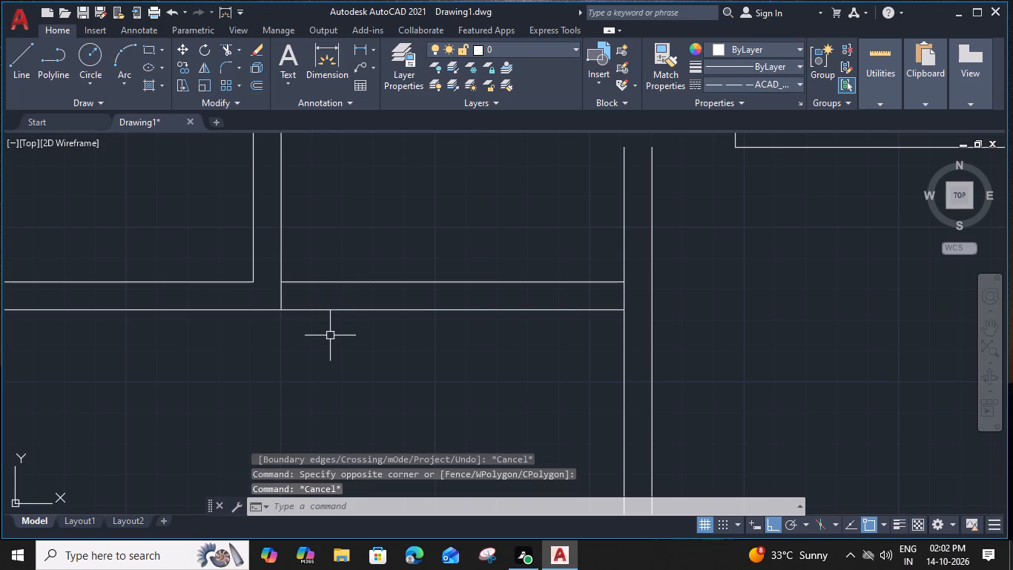
Trim the lower extended wall line between the left room's outer corner and the central vertical wall.
{"action": "type", "text": "tr"}
{"action": "key", "text": "space"}
{"action": "left_click", "coordinate": [334, 309]}
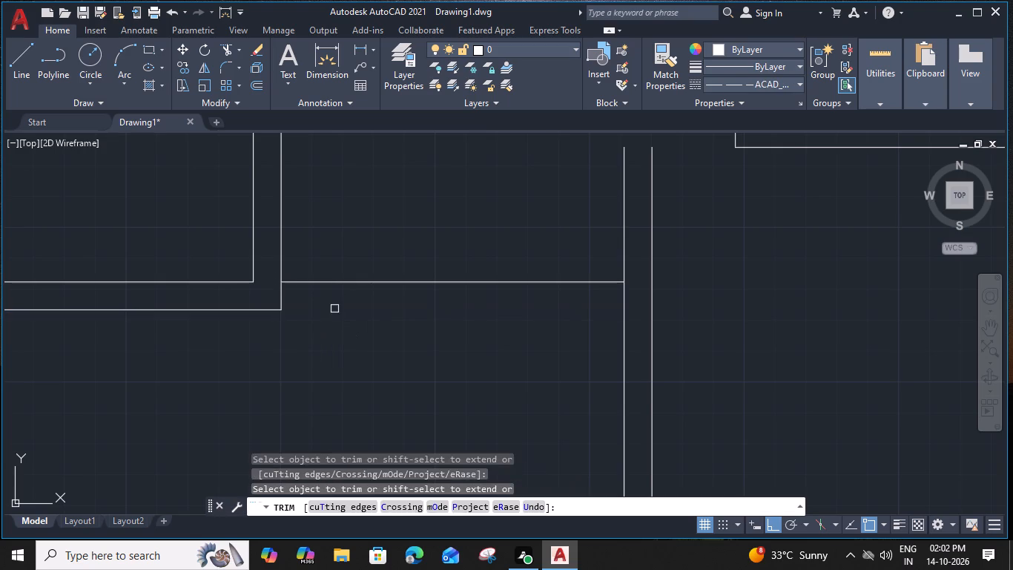
{"action": "key", "text": "Escape"}
Offset the remaining horizontal line between the left room and the central wall 9" downward.
{"action": "left_click", "coordinate": [404, 272]}
{"action": "left_click", "coordinate": [374, 312]}
{"action": "type", "text": "o 9\""}
{"action": "key", "text": "Return"}
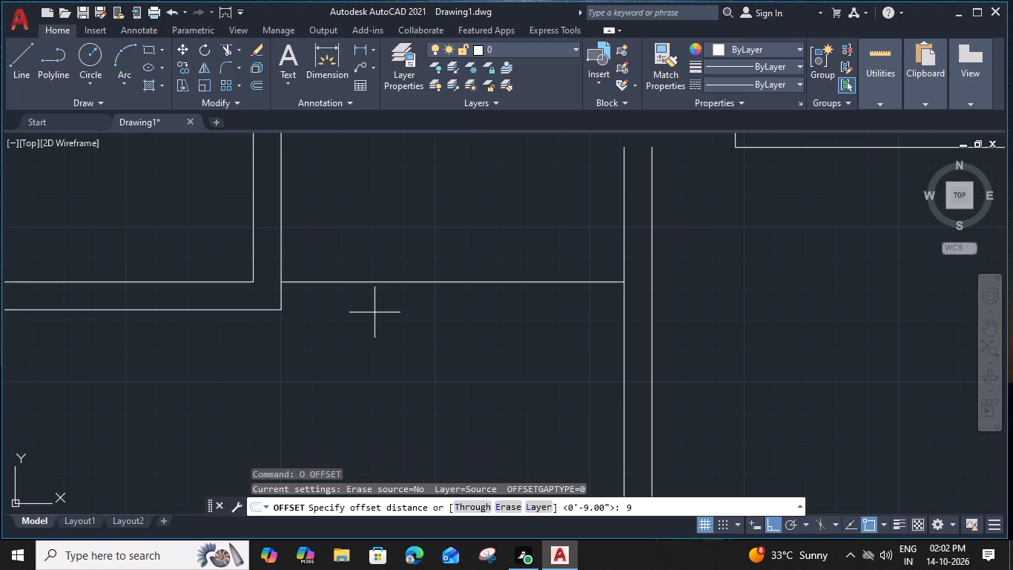
{"action": "left_click", "coordinate": [373, 343]}
{"action": "key", "text": "Escape"}
Draw a short line joining the midpoints of the two horizontal lines between the left room and the central wall.
{"action": "scroll", "coordinate": [368, 320], "scroll_direction": "down", "scroll_amount": 1}
{"action": "middle_click_drag", "start_coordinate": [512, 266], "coordinate": [469, 275]}
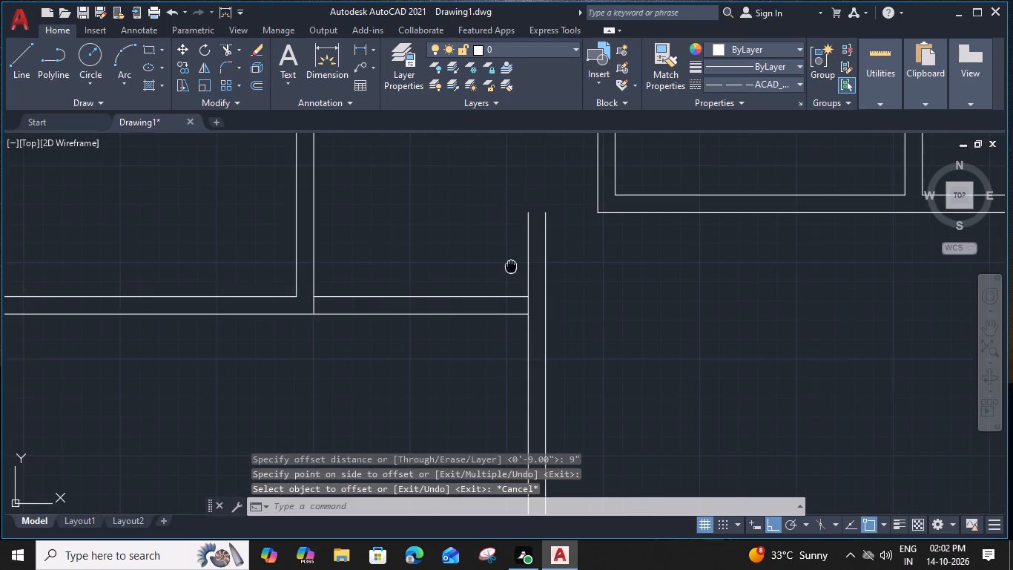
{"action": "middle_click_drag", "start_coordinate": [469, 275], "coordinate": [419, 275]}
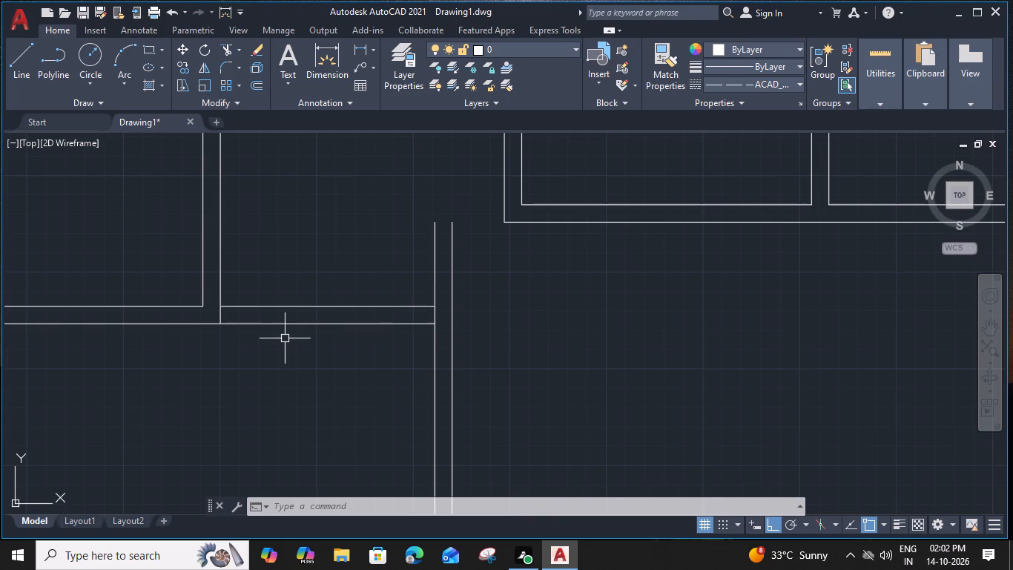
{"action": "key", "text": "l"}
{"action": "key", "text": "space"}
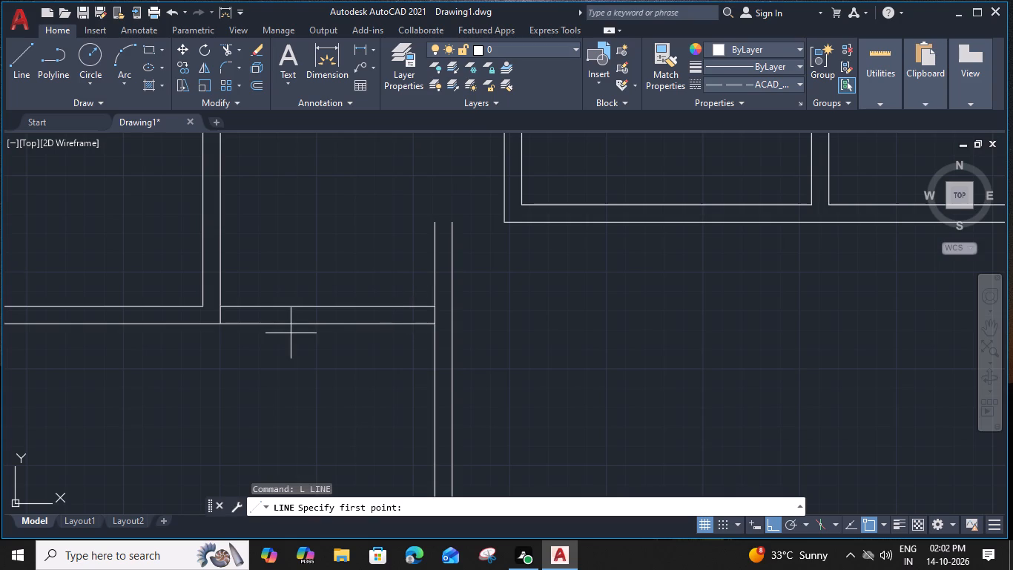
{"action": "left_click", "coordinate": [325, 322]}
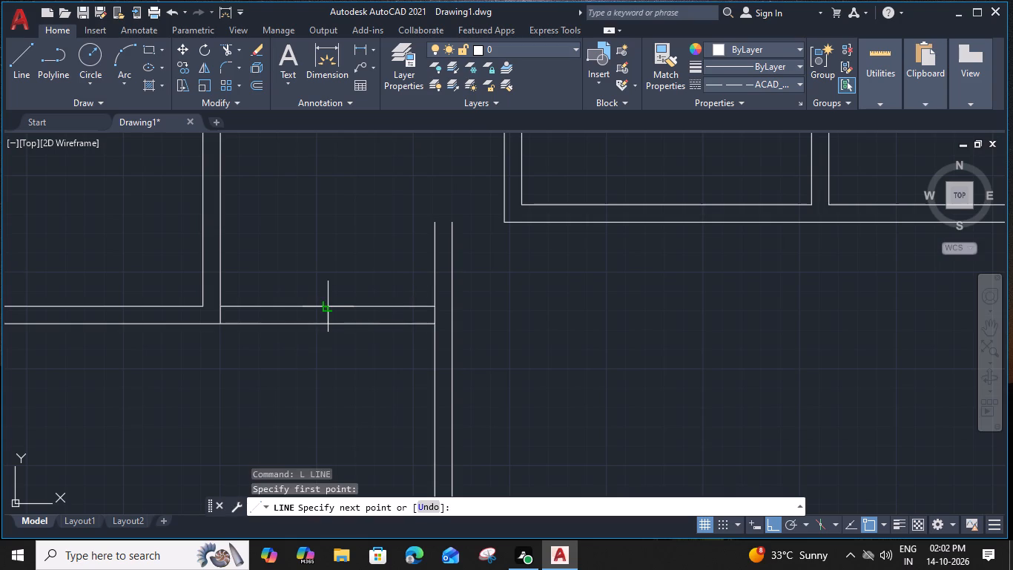
{"action": "left_click", "coordinate": [328, 307]}
{"action": "key", "text": "Escape"}
Draw a diagonal dashed line from the upper-right rooms' lower-left outer corner to where the lower horizontal line meets the central wall.
{"action": "middle_click_drag", "start_coordinate": [541, 300], "coordinate": [474, 321]}
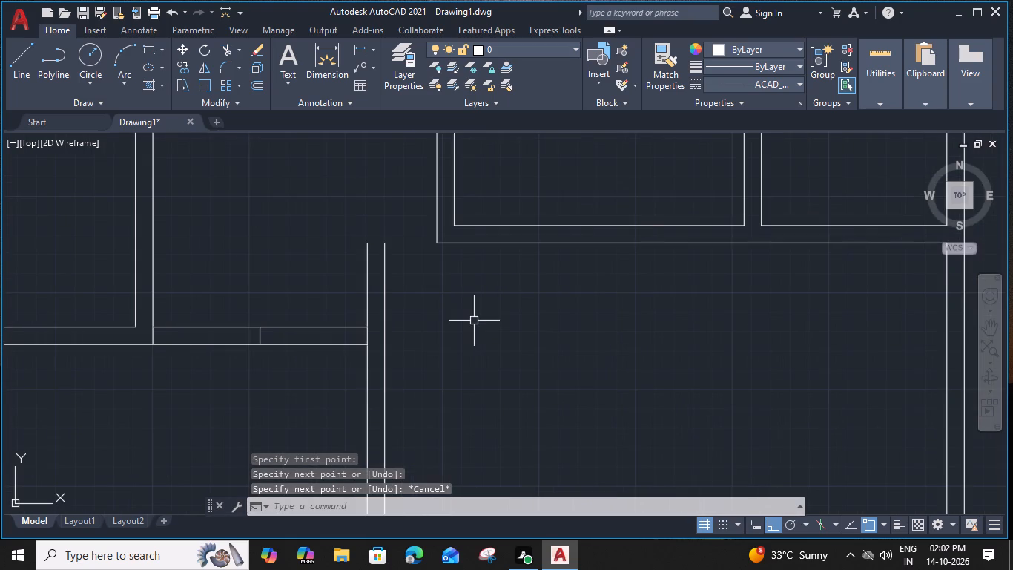
{"action": "scroll", "coordinate": [377, 337], "scroll_direction": "up", "scroll_amount": 1}
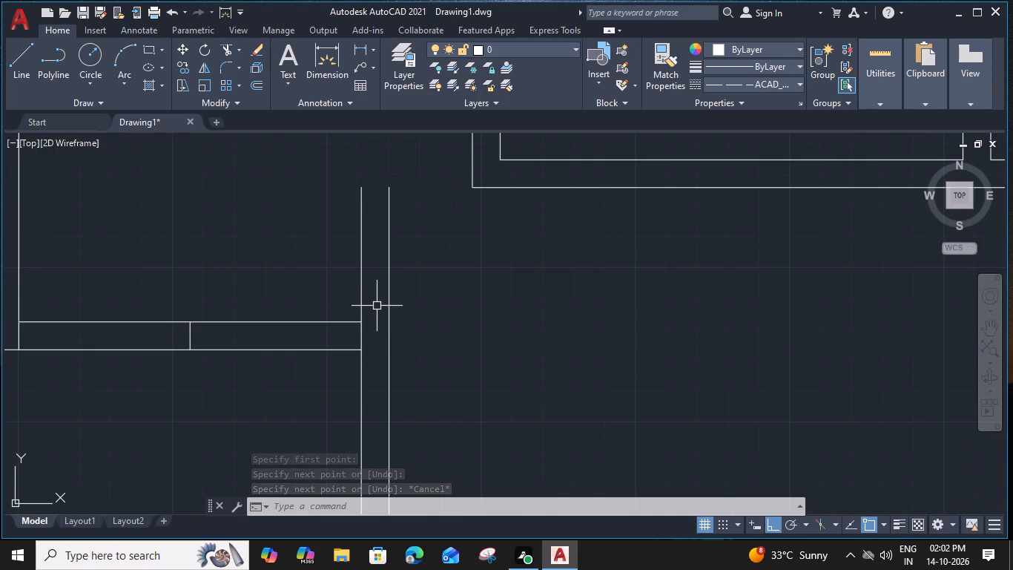
{"action": "key", "text": "l"}
{"action": "key", "text": "space"}
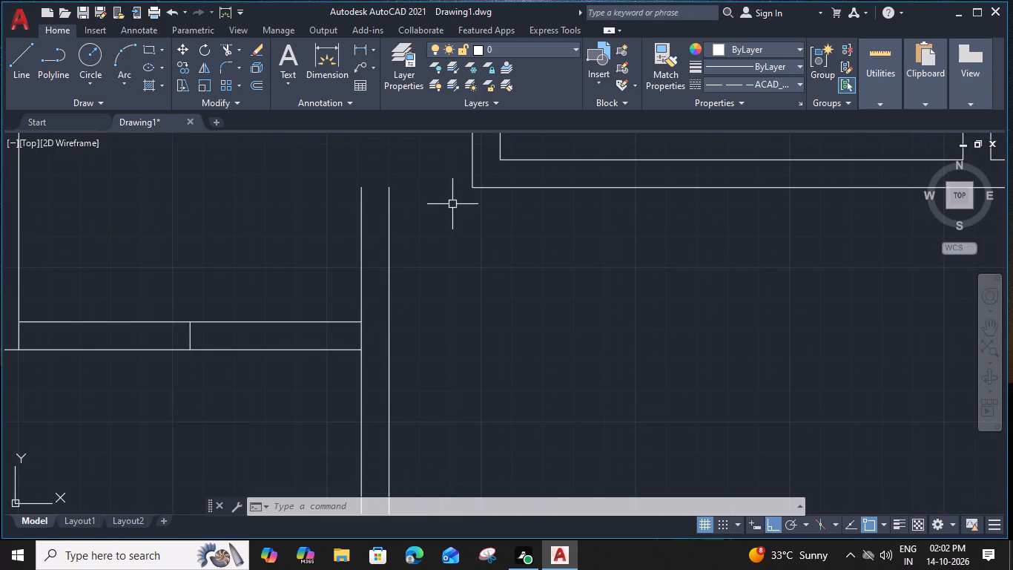
{"action": "left_click", "coordinate": [472, 188]}
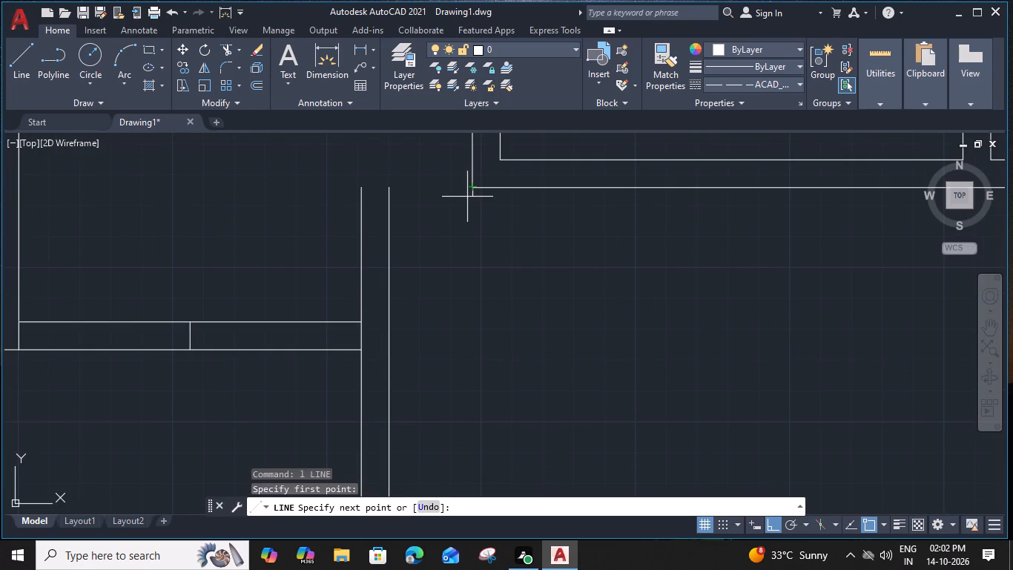
{"action": "left_click", "coordinate": [362, 347]}
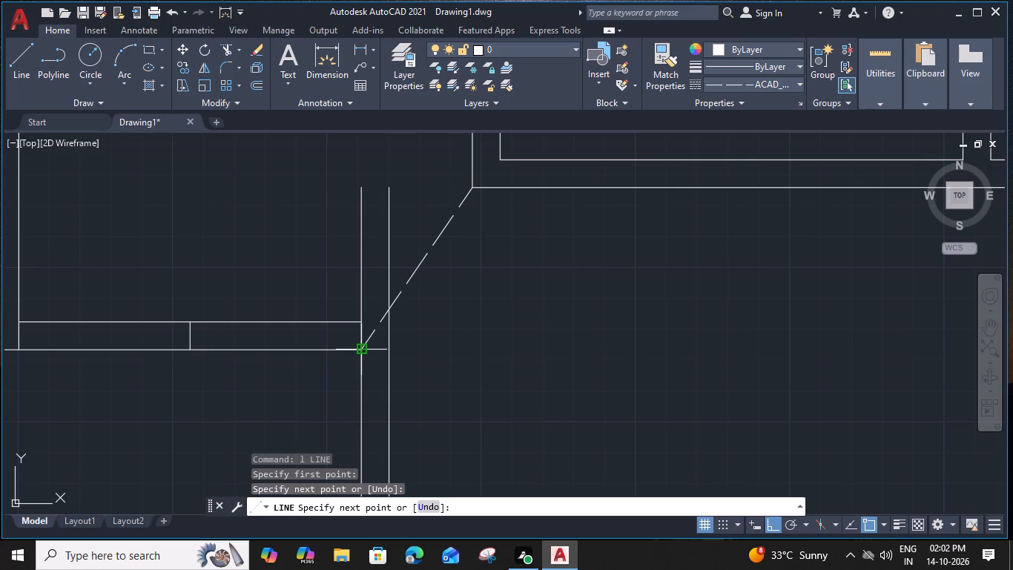
{"action": "key", "text": "Escape"}
{"action": "left_click", "coordinate": [727, 77]}
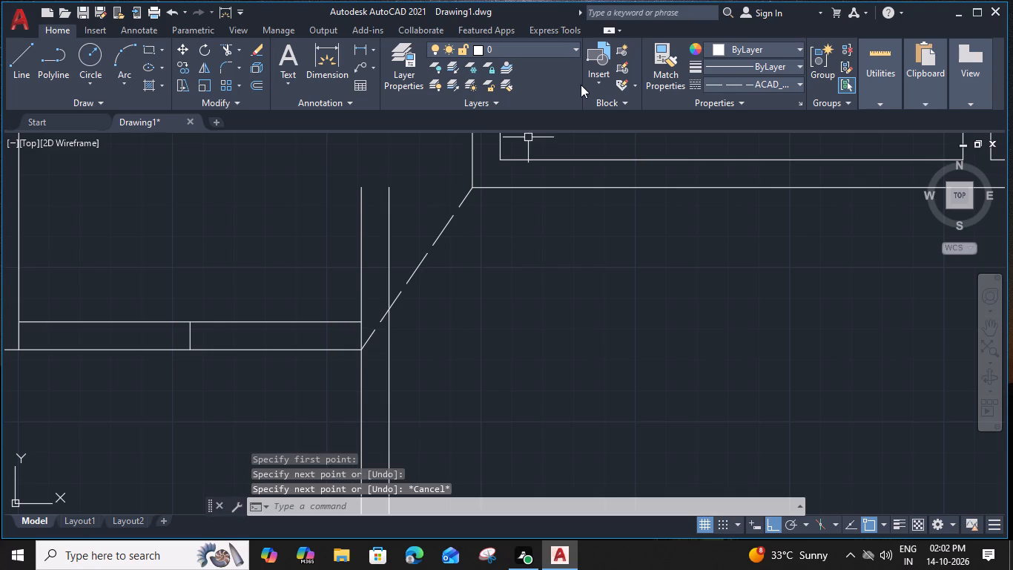
Set the current linetype to ByLayer.
{"action": "left_click", "coordinate": [748, 100]}
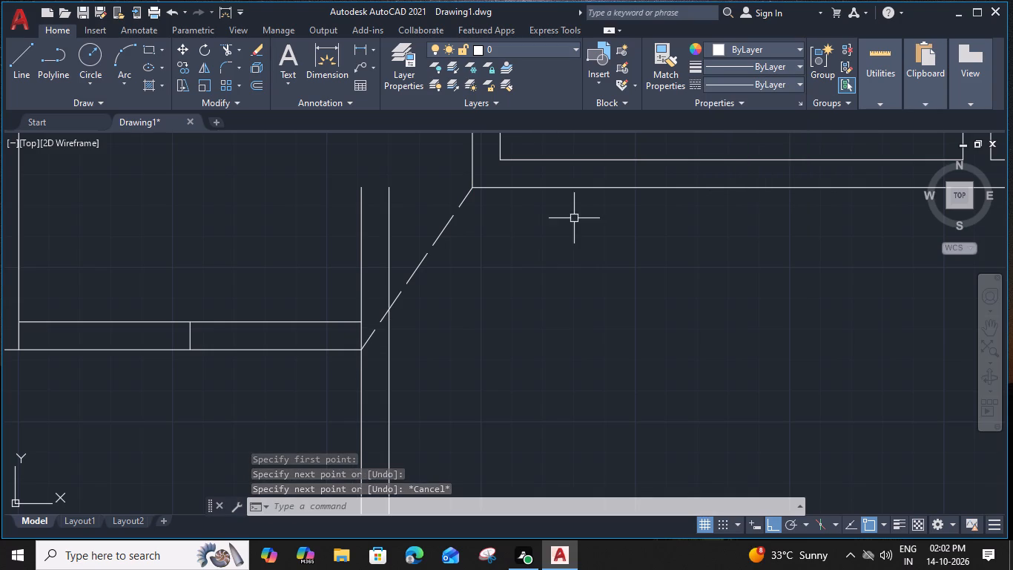
Offset the diagonal dashed line 9" toward its upper-left side.
{"action": "left_click", "coordinate": [418, 272]}
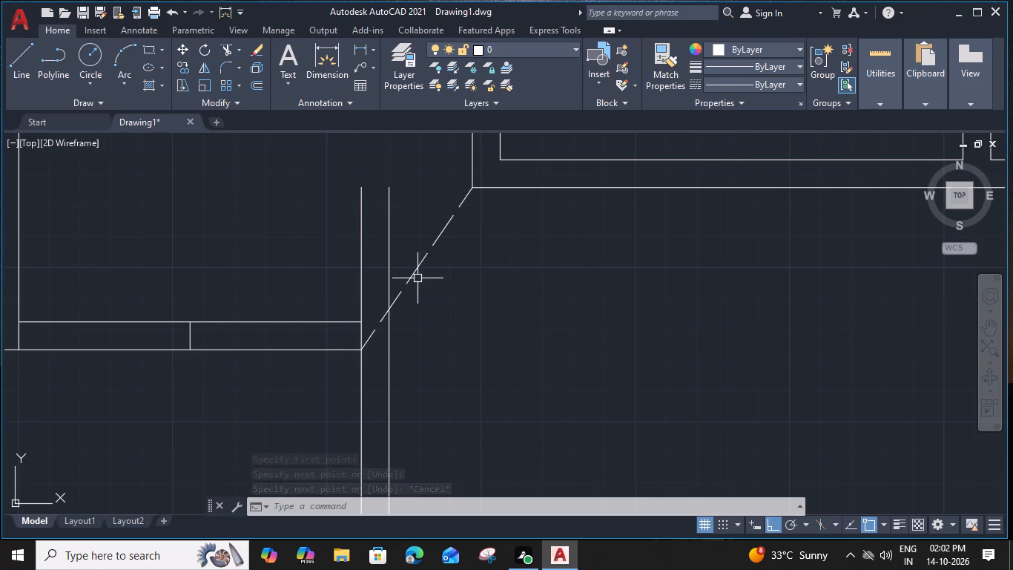
{"action": "type", "text": "o 9\""}
{"action": "key", "text": "Return"}
{"action": "left_click", "coordinate": [391, 274]}
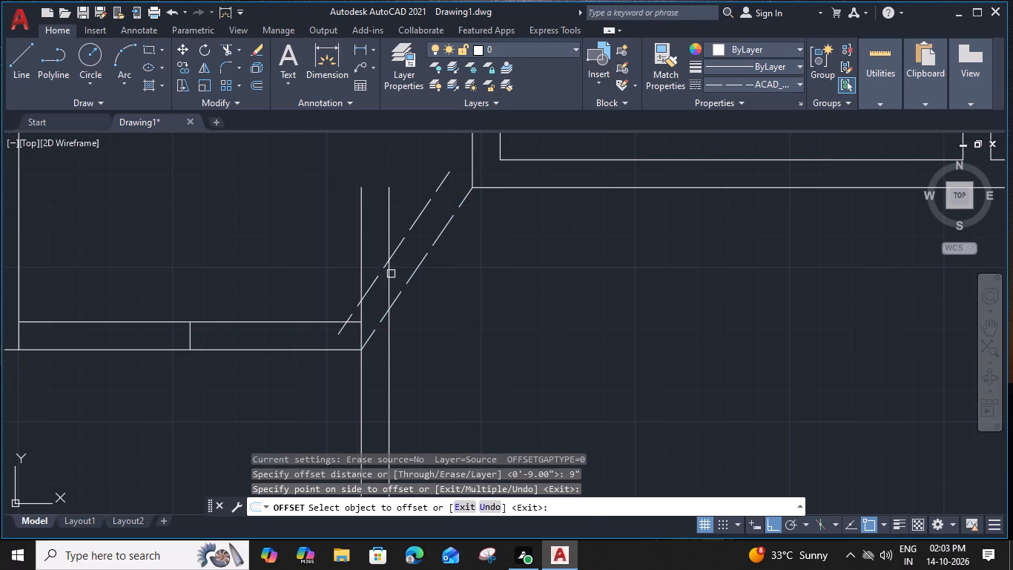
{"action": "key", "text": "Escape"}
Trim the overhanging lower end of the offset diagonal at the upper horizontal wall line.
{"action": "middle_click_drag", "start_coordinate": [410, 249], "coordinate": [422, 275]}
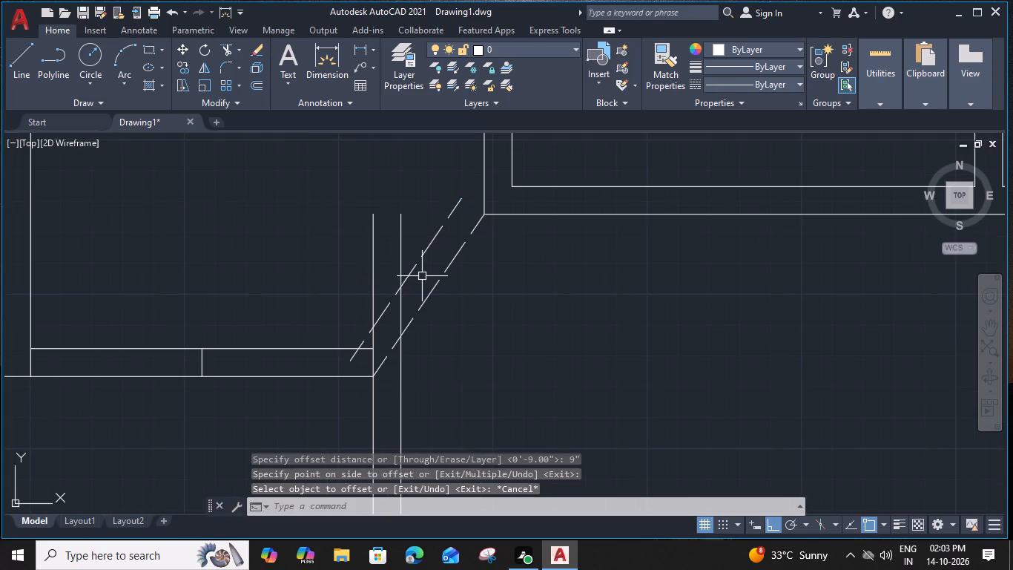
{"action": "type", "text": "tr"}
{"action": "key", "text": "space"}
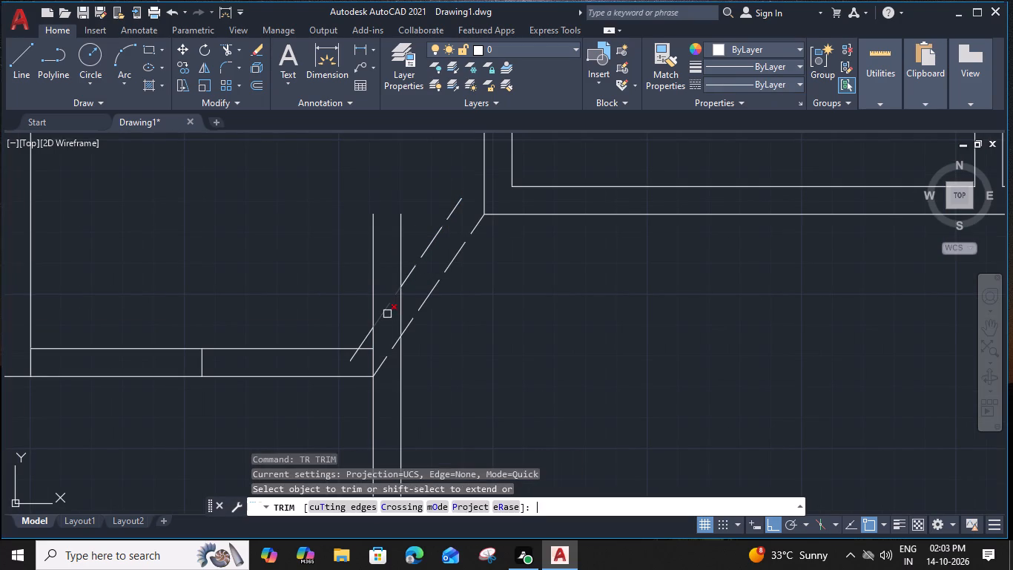
{"action": "left_click", "coordinate": [352, 361]}
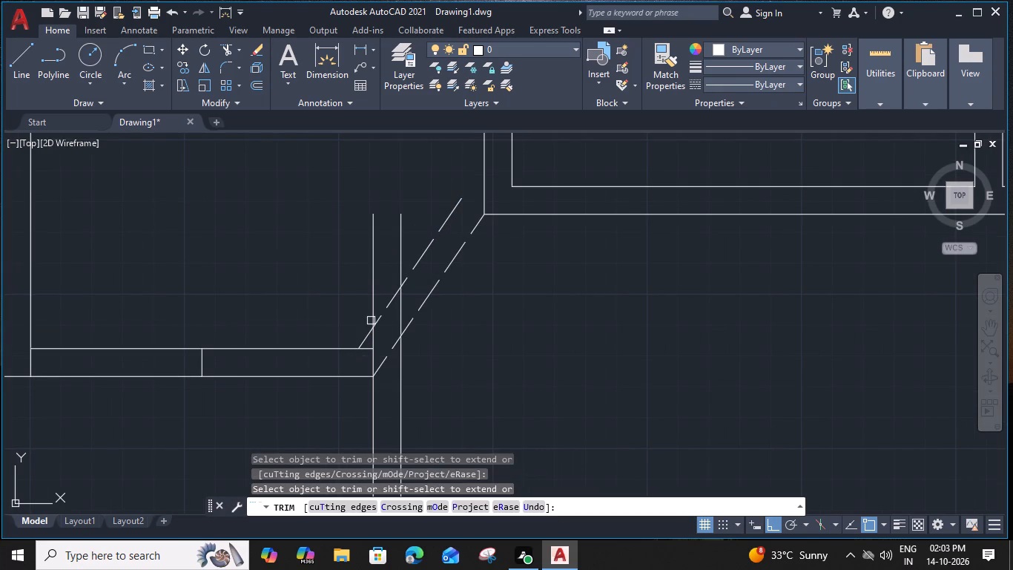
{"action": "key", "text": "Escape"}
{"action": "left_click", "coordinate": [364, 338]}
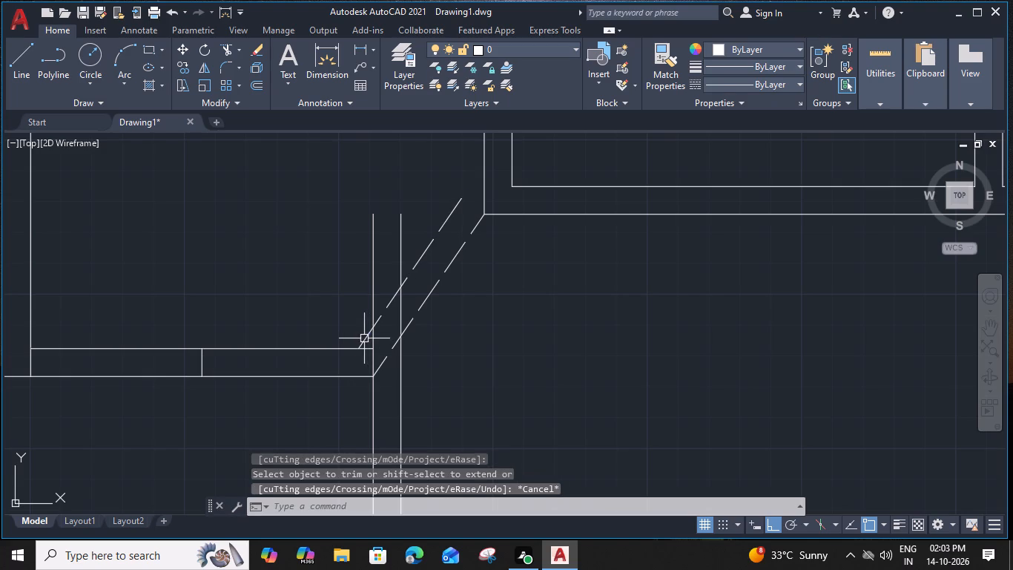
{"action": "scroll", "coordinate": [363, 349], "scroll_direction": "up", "scroll_amount": 2}
{"action": "key", "text": "Escape"}
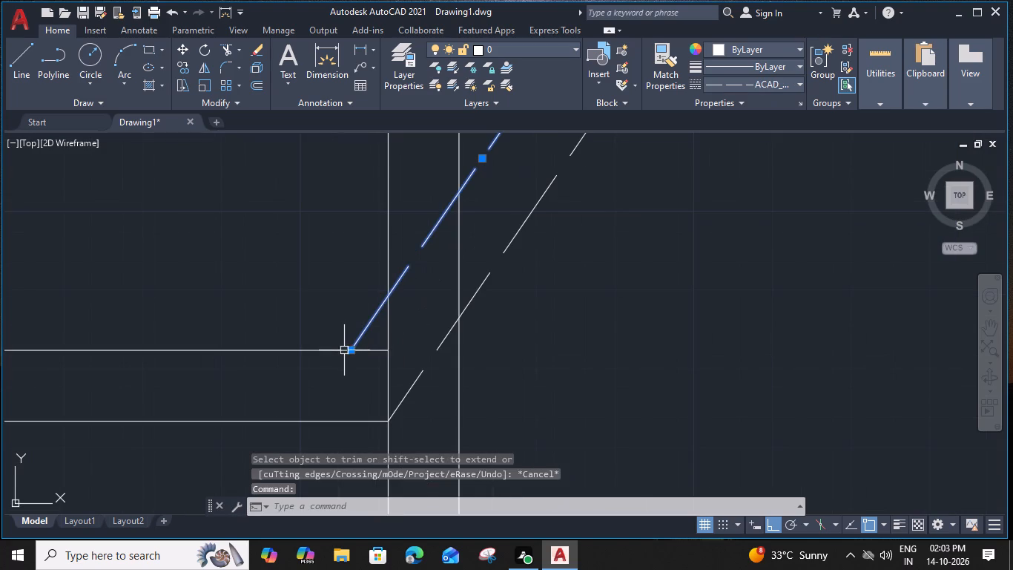
Trim the central vertical wall lines above the original diagonal and the horizontal stub beyond the offset diagonal.
{"action": "scroll", "coordinate": [399, 329], "scroll_direction": "down", "scroll_amount": 2}
{"action": "type", "text": "tr"}
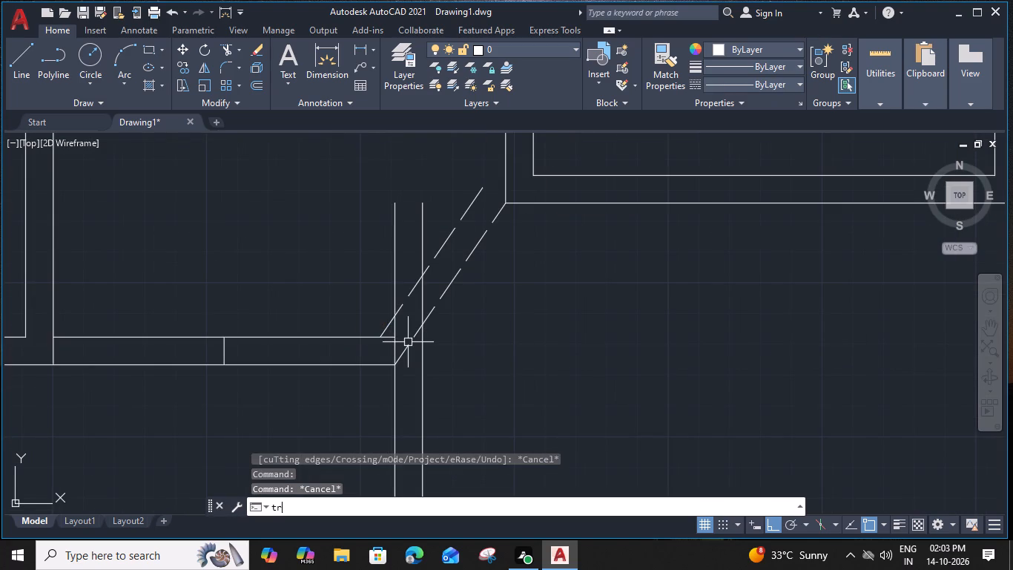
{"action": "key", "text": "space"}
{"action": "left_click", "coordinate": [395, 283]}
{"action": "left_click", "coordinate": [420, 253]}
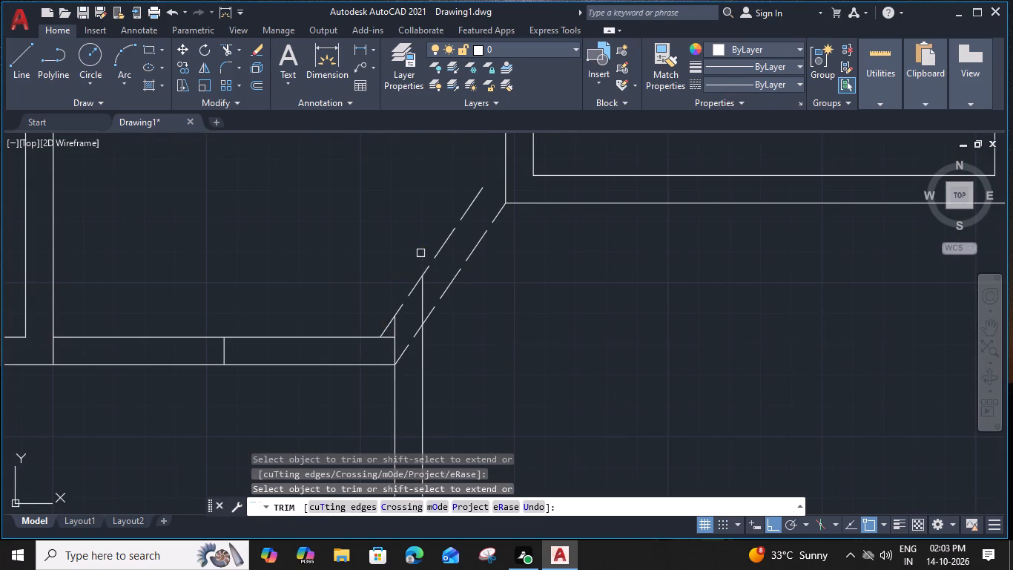
{"action": "left_click", "coordinate": [423, 302]}
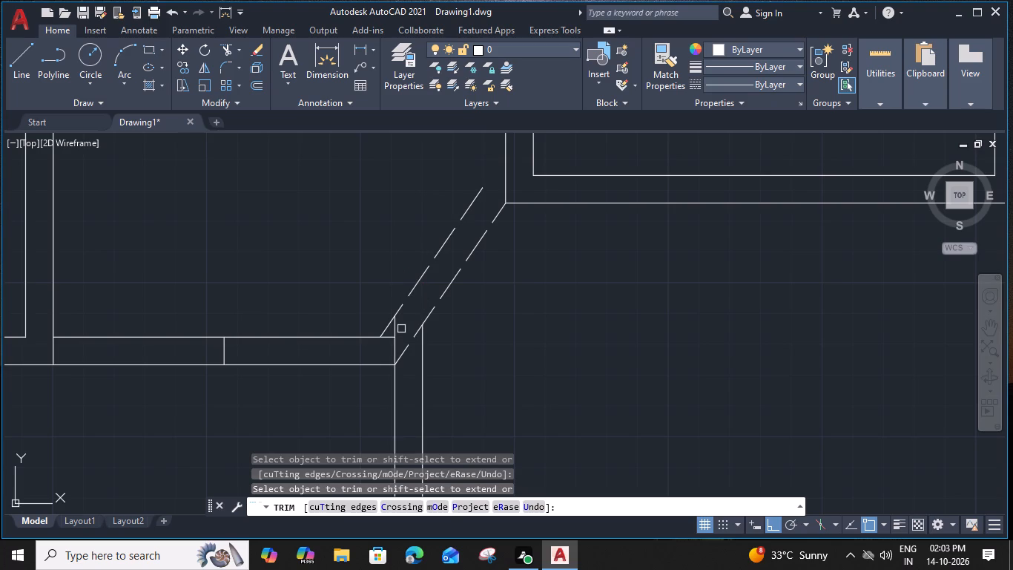
{"action": "left_click", "coordinate": [397, 326]}
{"action": "left_click", "coordinate": [395, 348]}
{"action": "left_click", "coordinate": [392, 336]}
{"action": "key", "text": "Escape"}
Change the linetype of both diagonal dashed lines to ByLayer.
{"action": "left_click", "coordinate": [429, 236]}
{"action": "left_click", "coordinate": [482, 315]}
{"action": "left_click", "coordinate": [481, 275]}
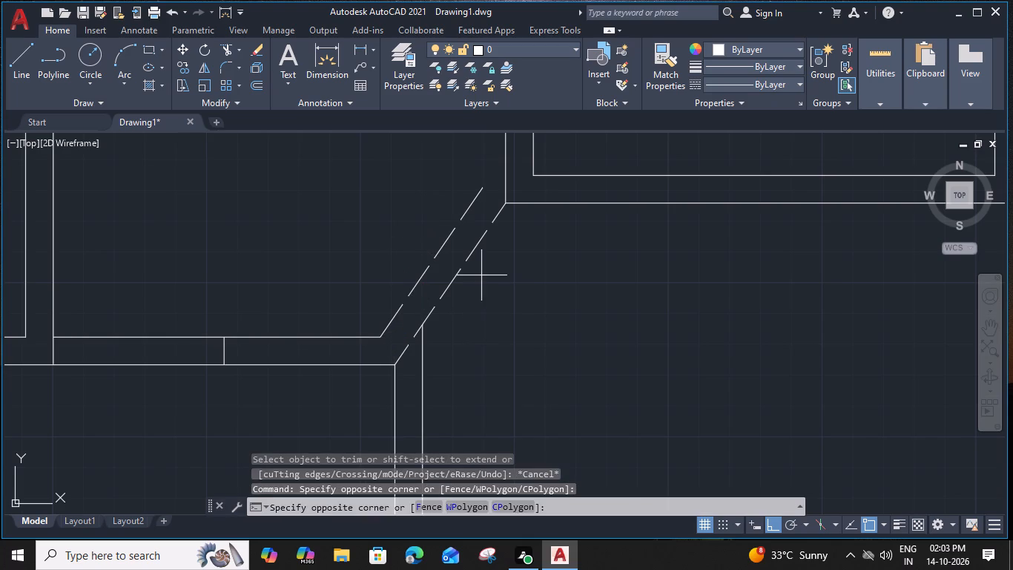
{"action": "left_click", "coordinate": [378, 287]}
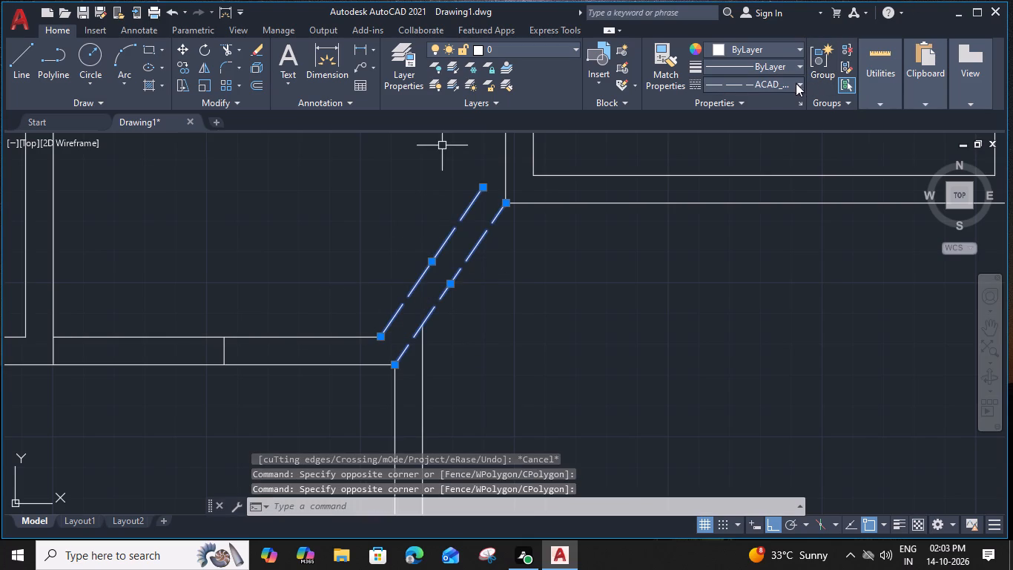
{"action": "left_click", "coordinate": [796, 83]}
{"action": "left_click", "coordinate": [748, 100]}
{"action": "key", "text": "Escape"}
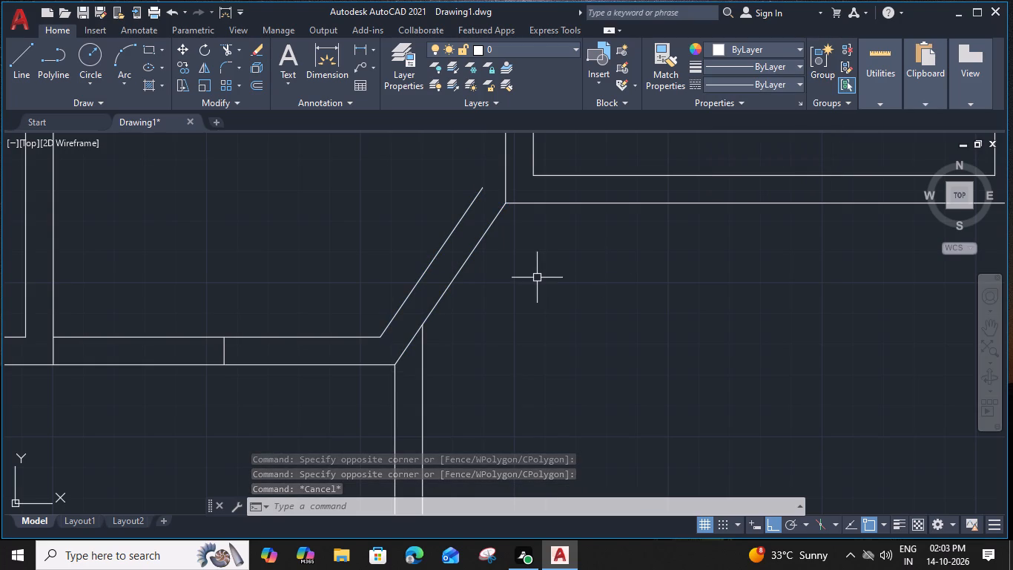
{"action": "left_click", "coordinate": [544, 247]}
{"action": "left_click", "coordinate": [426, 245]}
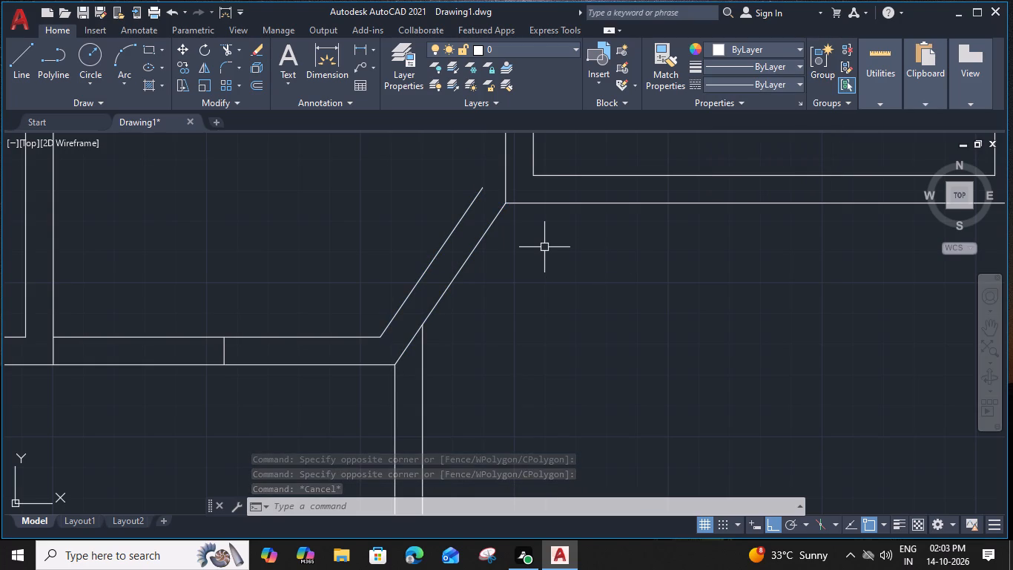
{"action": "key", "text": "Escape"}
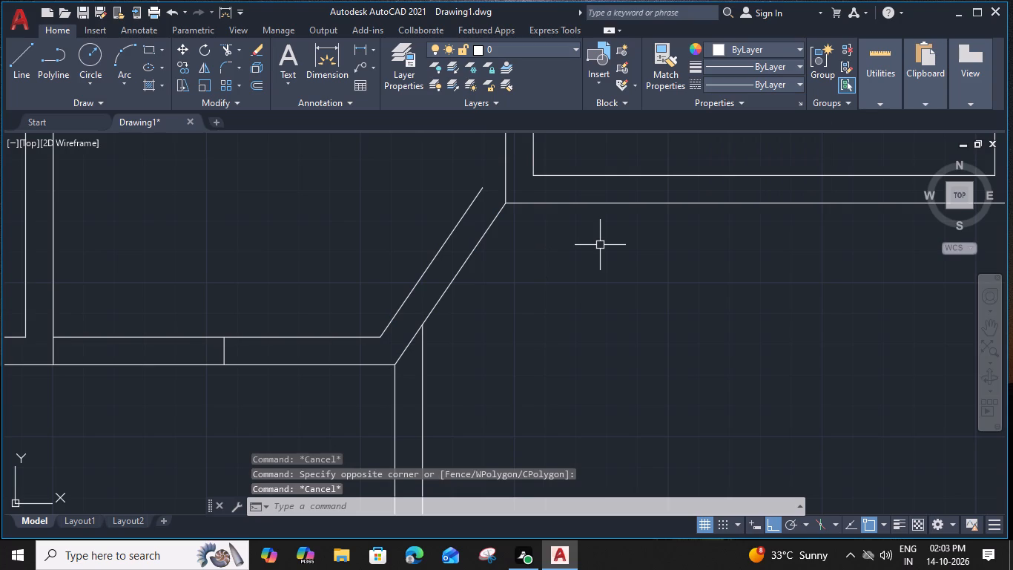
Trim the short piece of the original diagonal between the two central vertical wall lines.
{"action": "scroll", "coordinate": [598, 247], "scroll_direction": "down", "scroll_amount": 2}
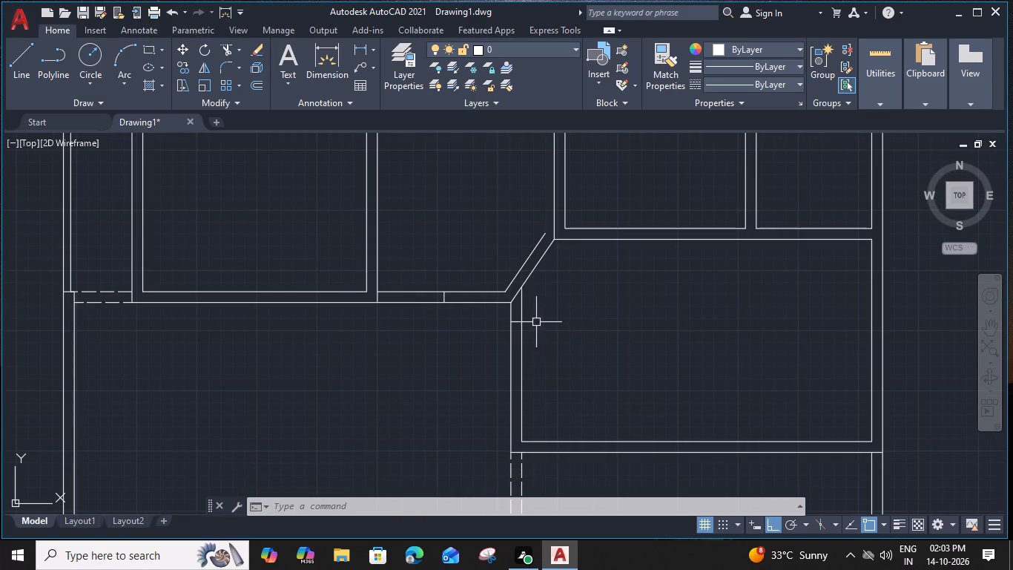
{"action": "scroll", "coordinate": [535, 321], "scroll_direction": "up", "scroll_amount": 2}
{"action": "type", "text": "tr"}
{"action": "key", "text": "space"}
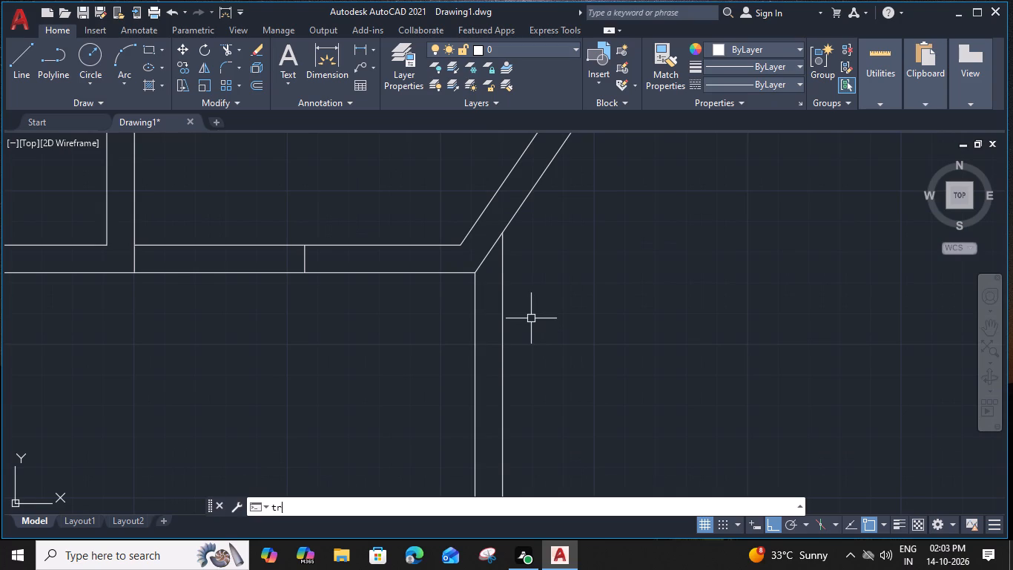
{"action": "left_click", "coordinate": [492, 250]}
{"action": "key", "text": "Escape"}
Offset the inner right wall line of the left block's bottom room 4'1.5" into the room.
{"action": "scroll", "coordinate": [492, 250], "scroll_direction": "down", "scroll_amount": 2}
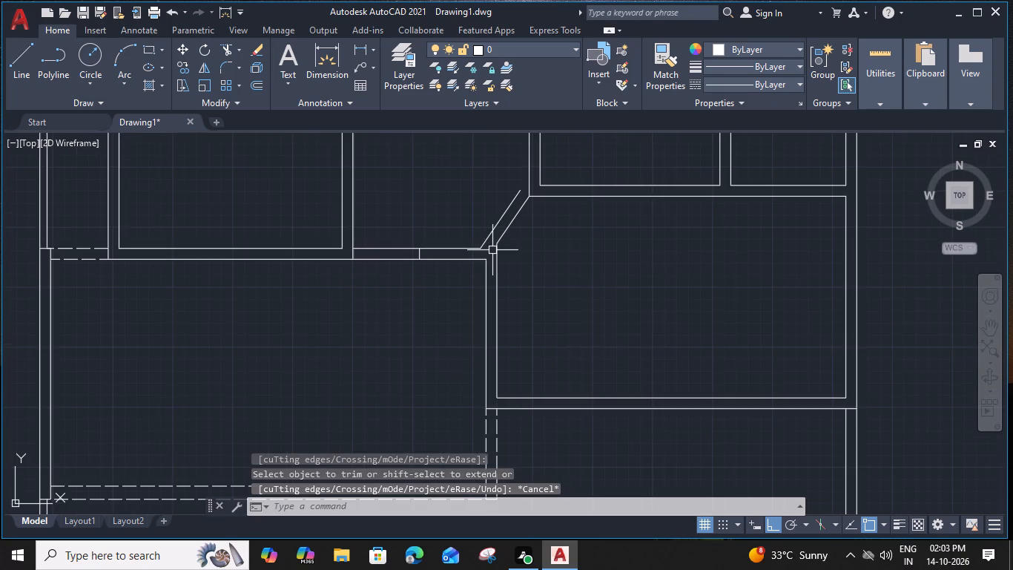
{"action": "scroll", "coordinate": [621, 264], "scroll_direction": "down", "scroll_amount": 1}
{"action": "middle_click_drag", "start_coordinate": [624, 266], "coordinate": [656, 266]}
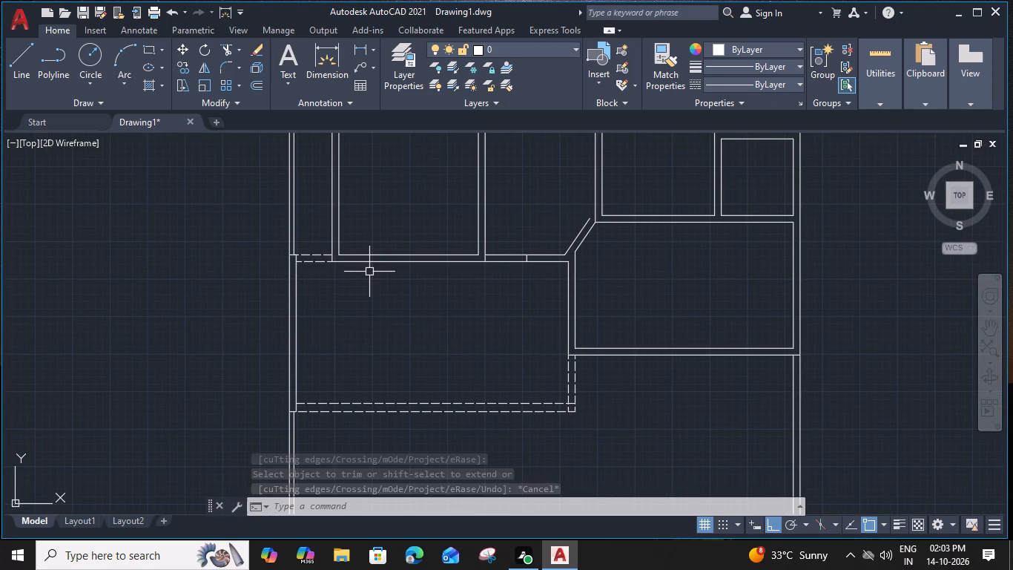
{"action": "middle_click_drag", "start_coordinate": [369, 270], "coordinate": [402, 366]}
{"action": "middle_click_drag", "start_coordinate": [412, 231], "coordinate": [412, 302]}
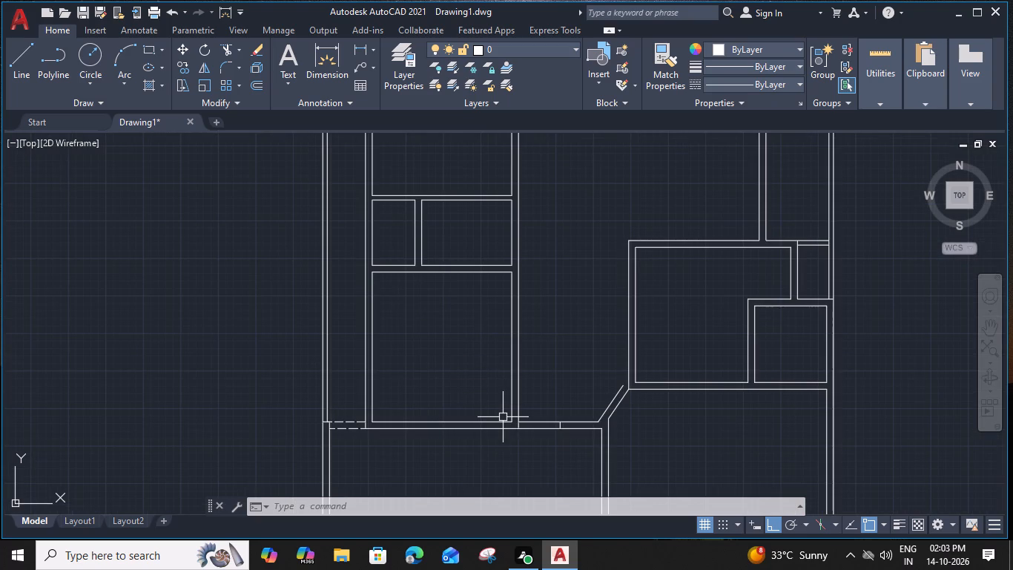
{"action": "left_click", "coordinate": [510, 391]}
{"action": "type", "text": "o"}
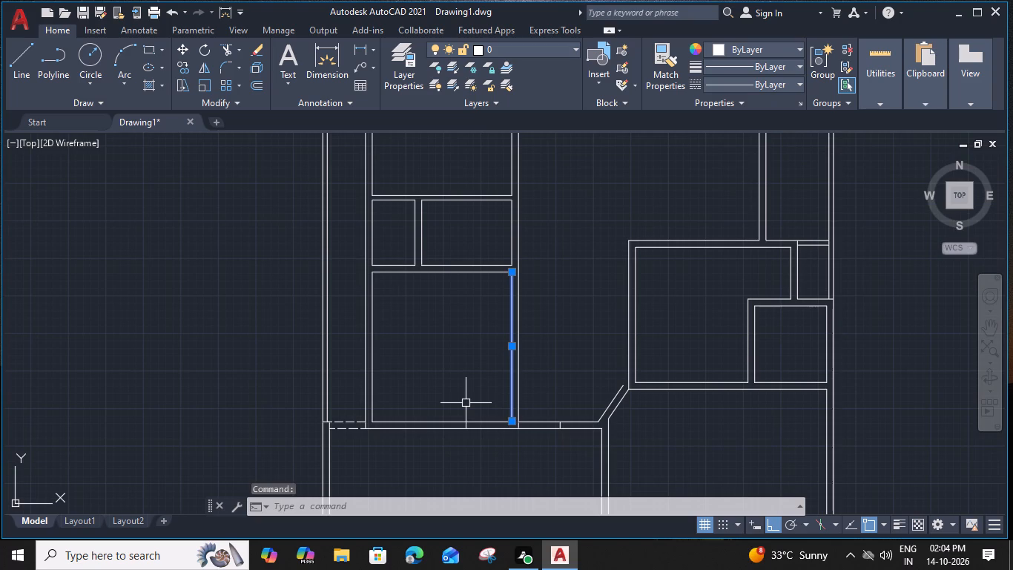
{"action": "key", "text": "space"}
{"action": "key", "text": "4"}
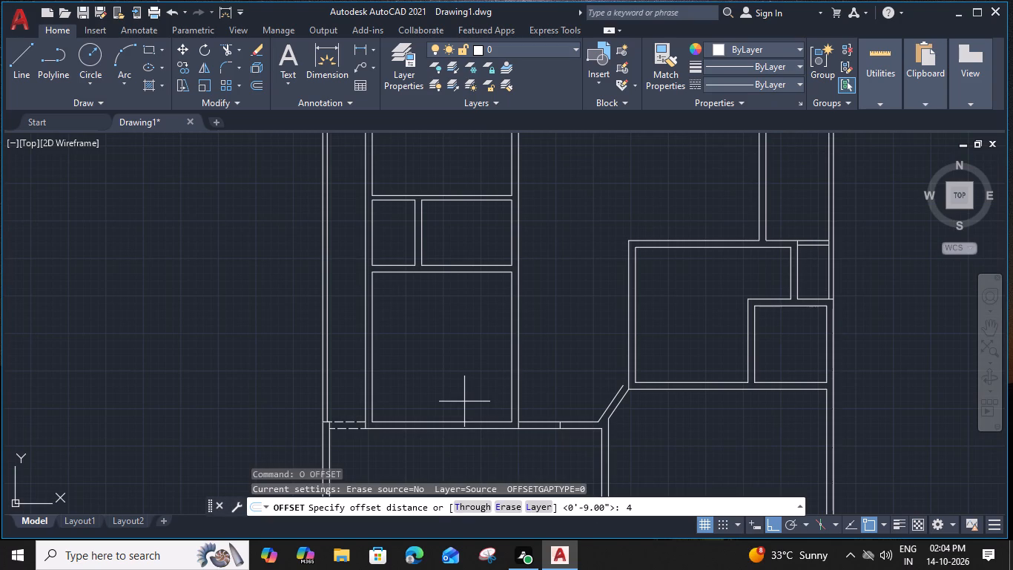
{"action": "key", "text": "apostrophe"}
{"action": "type", "text": "1.5\""}
{"action": "key", "text": "Return"}
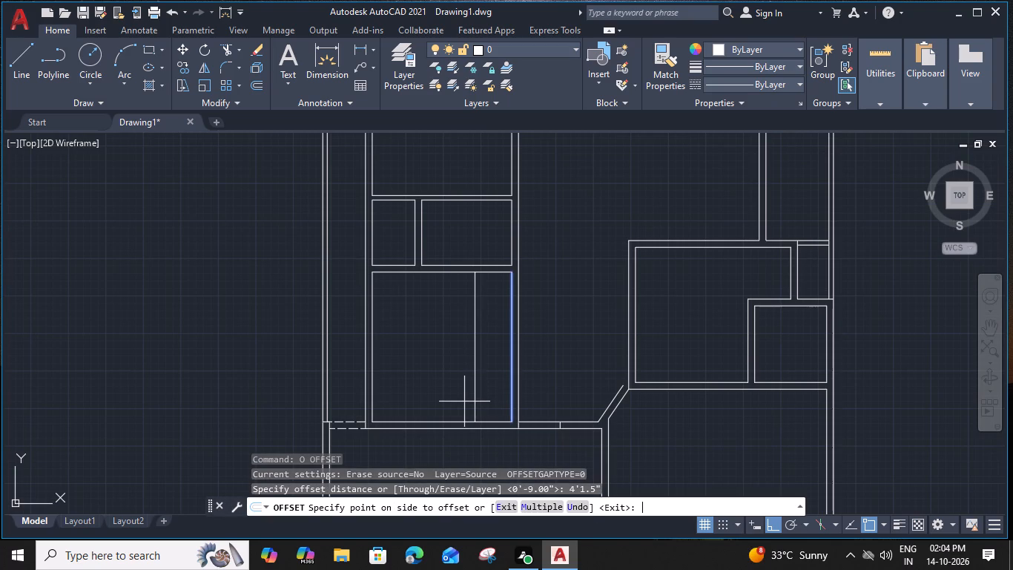
{"action": "left_click", "coordinate": [444, 397]}
{"action": "key", "text": "Escape"}
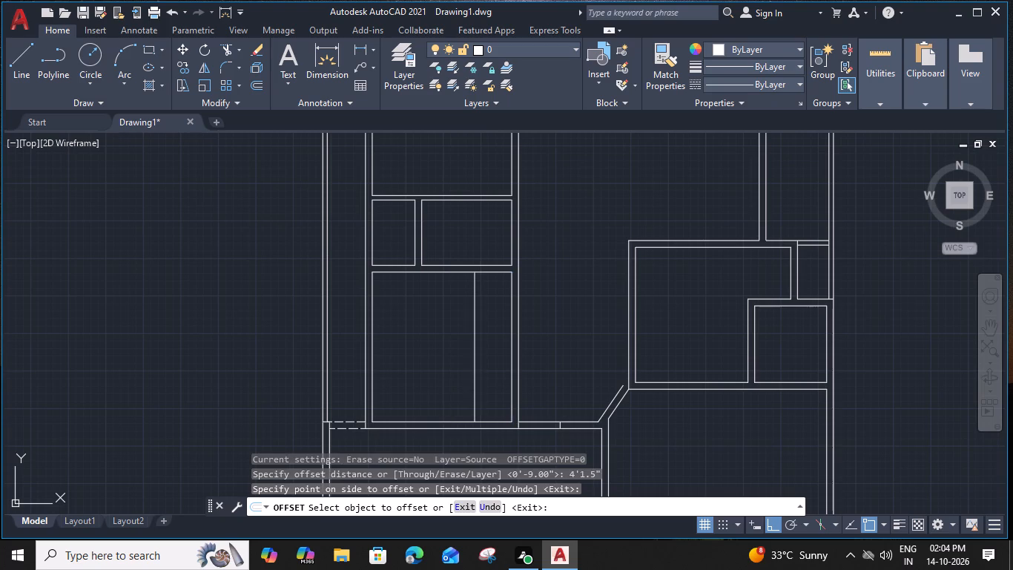
Offset the new vertical partition line 9" to the left.
{"action": "left_click", "coordinate": [474, 388]}
{"action": "type", "text": "o 9\""}
{"action": "key", "text": "Return"}
{"action": "left_click", "coordinate": [433, 401]}
{"action": "key", "text": "Escape"}
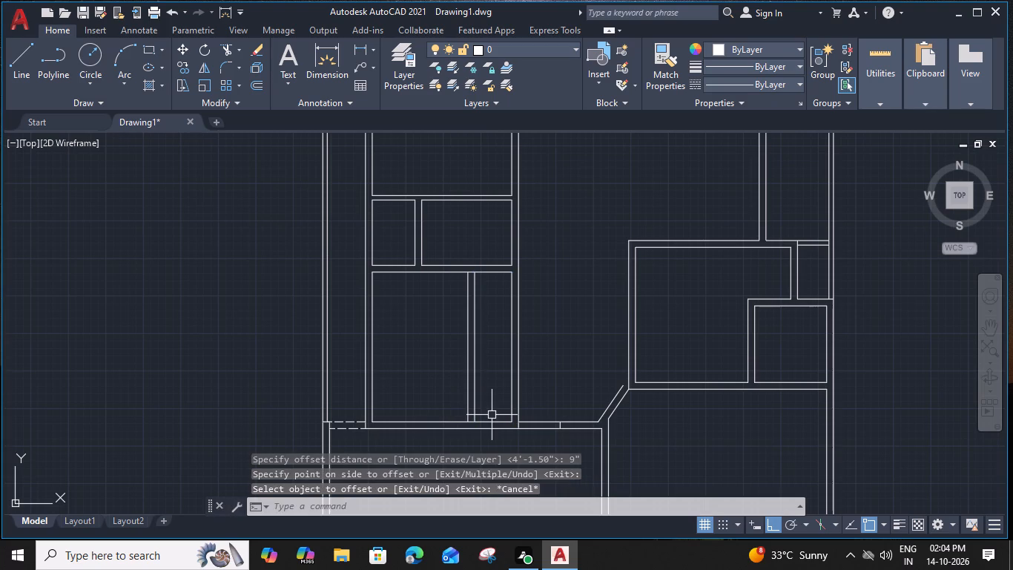
Trim the room's bottom inner wall line between the two new partition lines.
{"action": "scroll", "coordinate": [492, 417], "scroll_direction": "up", "scroll_amount": 1}
{"action": "key", "text": "t"}
{"action": "type", "text": "r"}
{"action": "key", "text": "space"}
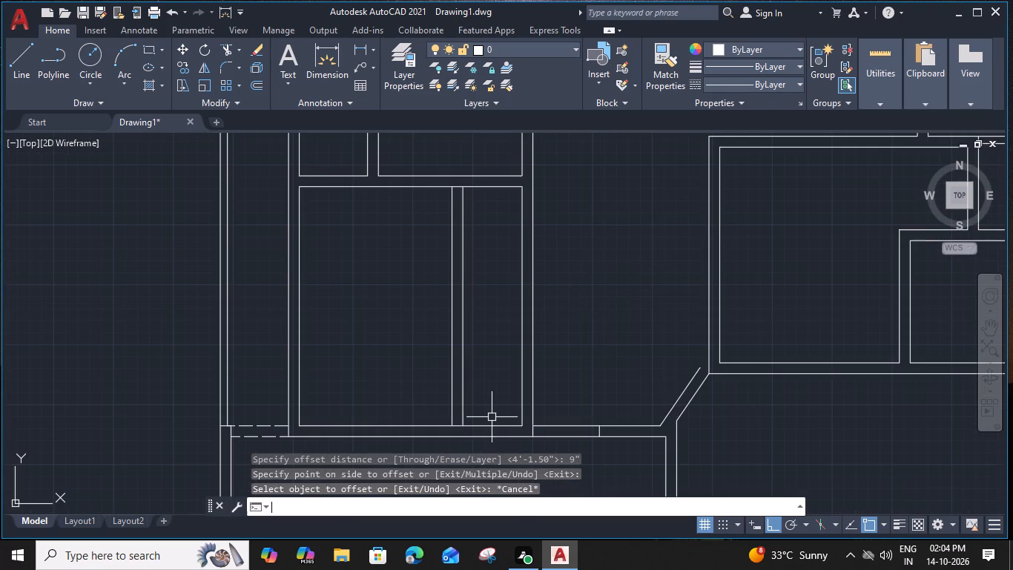
{"action": "scroll", "coordinate": [469, 430], "scroll_direction": "up", "scroll_amount": 1}
{"action": "left_click", "coordinate": [446, 424]}
{"action": "key", "text": "Escape"}
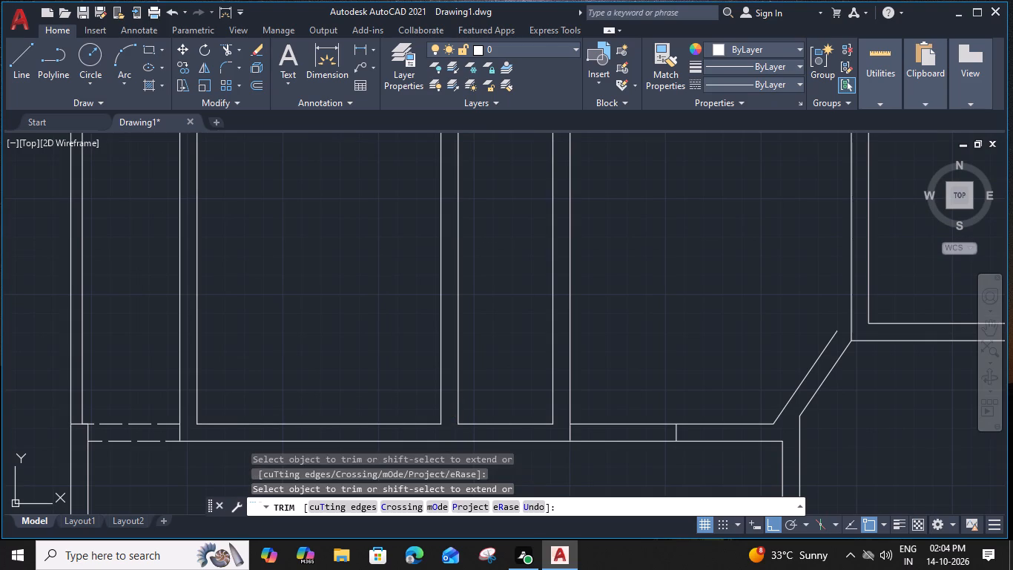
Offset the bottom inner line of the narrow space right of the partition 6'10.5" upward.
{"action": "left_click", "coordinate": [506, 423]}
{"action": "type", "text": "o"}
{"action": "key", "text": "space"}
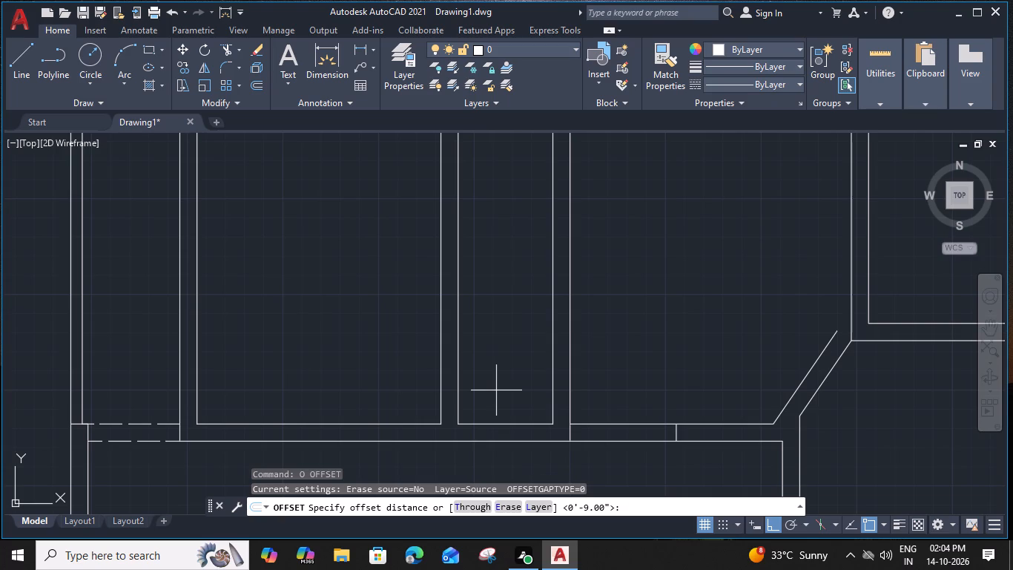
{"action": "key", "text": "6"}
{"action": "type", "text": "'10"}
{"action": "key", "text": "period"}
{"action": "type", "text": "5\""}
{"action": "key", "text": "Return"}
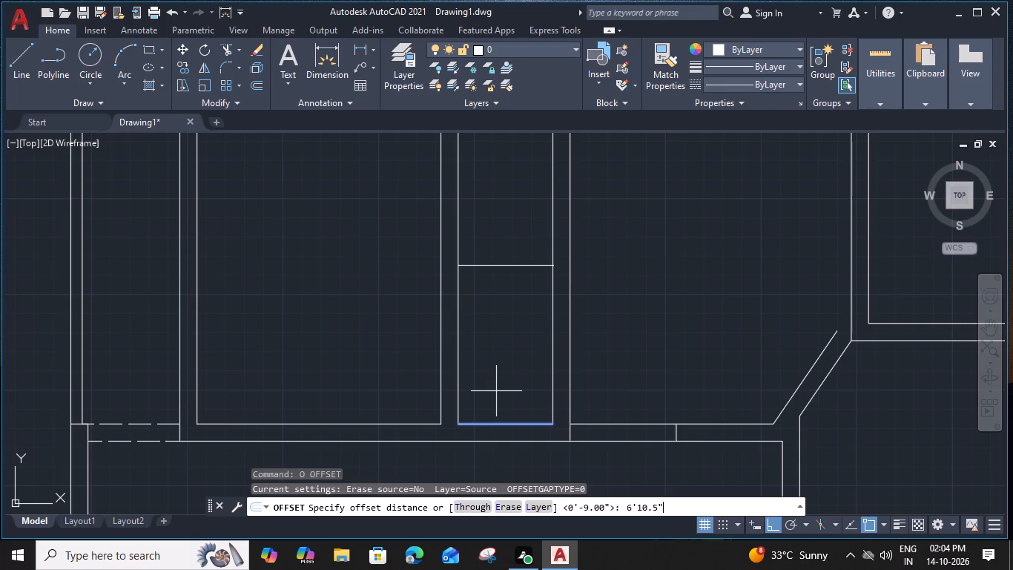
{"action": "left_click", "coordinate": [485, 324]}
{"action": "middle_click_drag", "start_coordinate": [485, 324], "coordinate": [476, 345]}
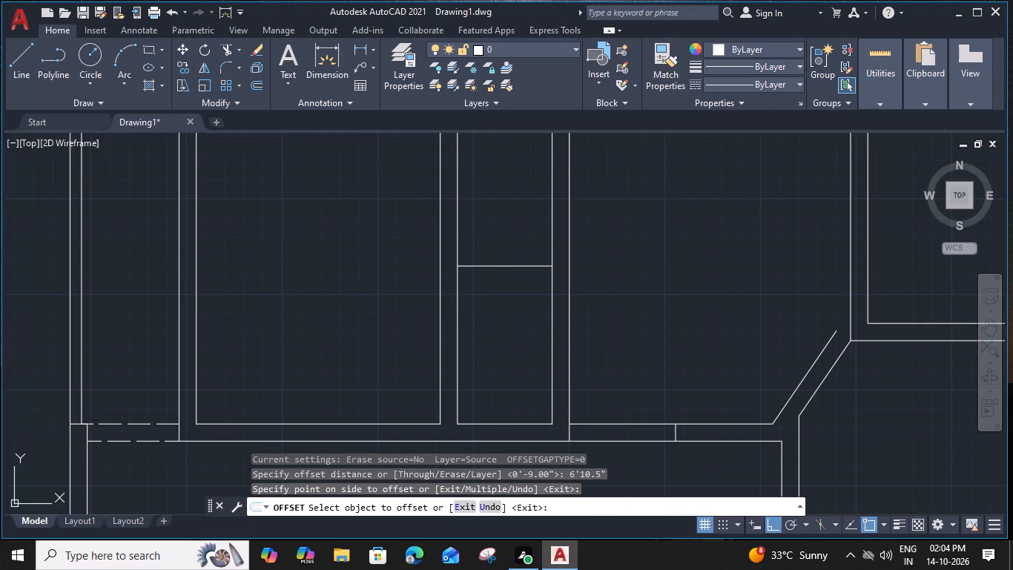
{"action": "middle_click_drag", "start_coordinate": [476, 345], "coordinate": [466, 369]}
{"action": "left_click", "coordinate": [467, 357]}
{"action": "key", "text": "Escape"}
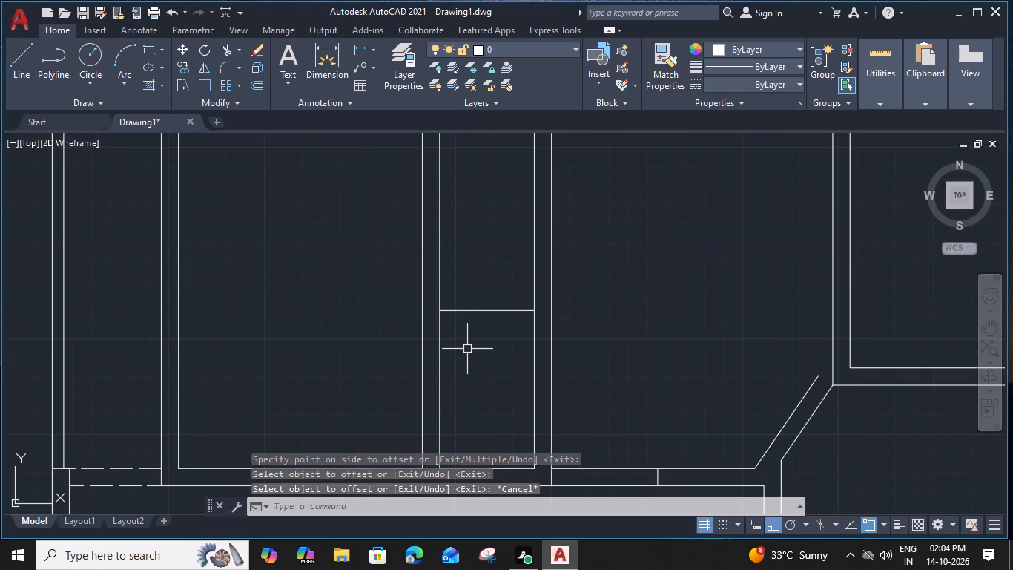
Select the horizontal line crossing the narrow space between the new partition and the room's right wall.
{"action": "middle_click_drag", "start_coordinate": [467, 349], "coordinate": [416, 343]}
{"action": "scroll", "coordinate": [415, 327], "scroll_direction": "down", "scroll_amount": 1}
{"action": "scroll", "coordinate": [416, 327], "scroll_direction": "up", "scroll_amount": 1}
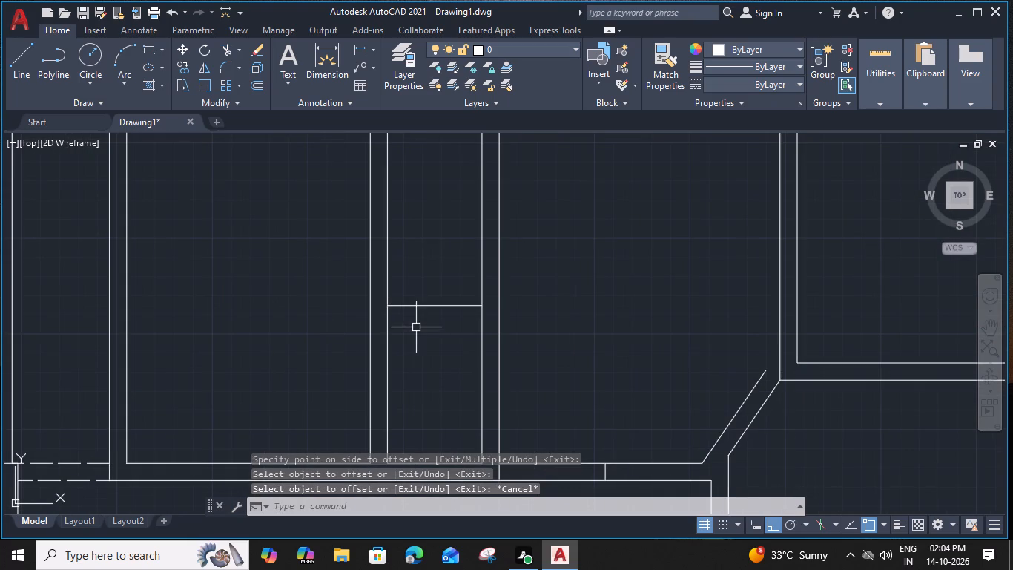
{"action": "left_click", "coordinate": [429, 306]}
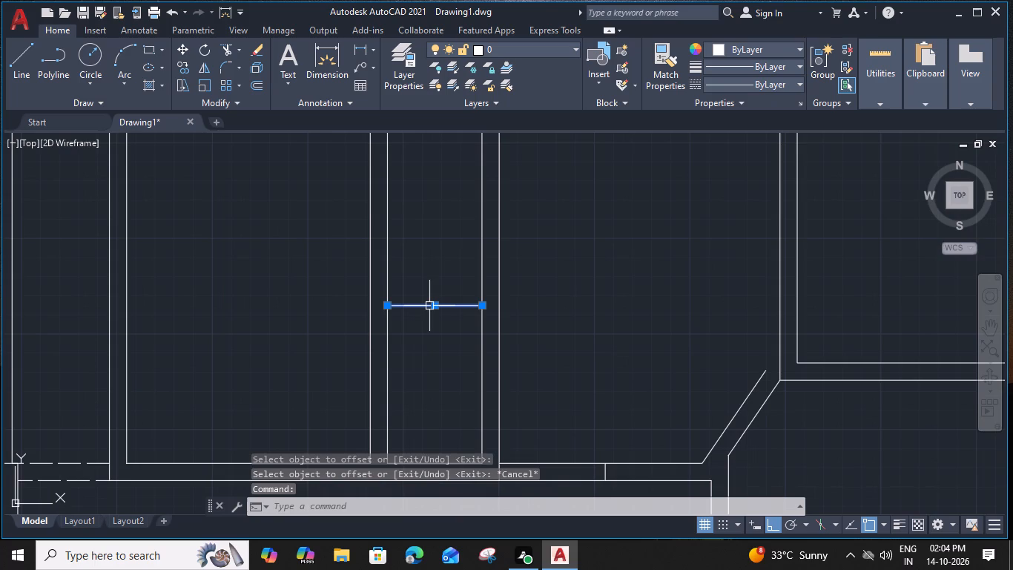
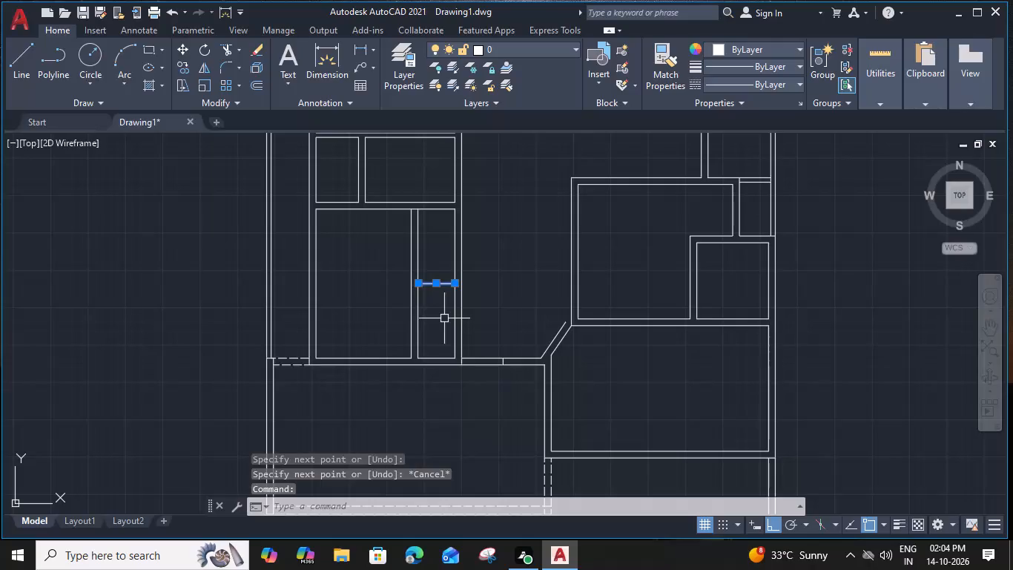
Offset the short cross line inside the narrow compartment 9" upward to give the cross wall its thickness.
{"action": "type", "text": "o 9\""}
{"action": "key", "text": "Return"}
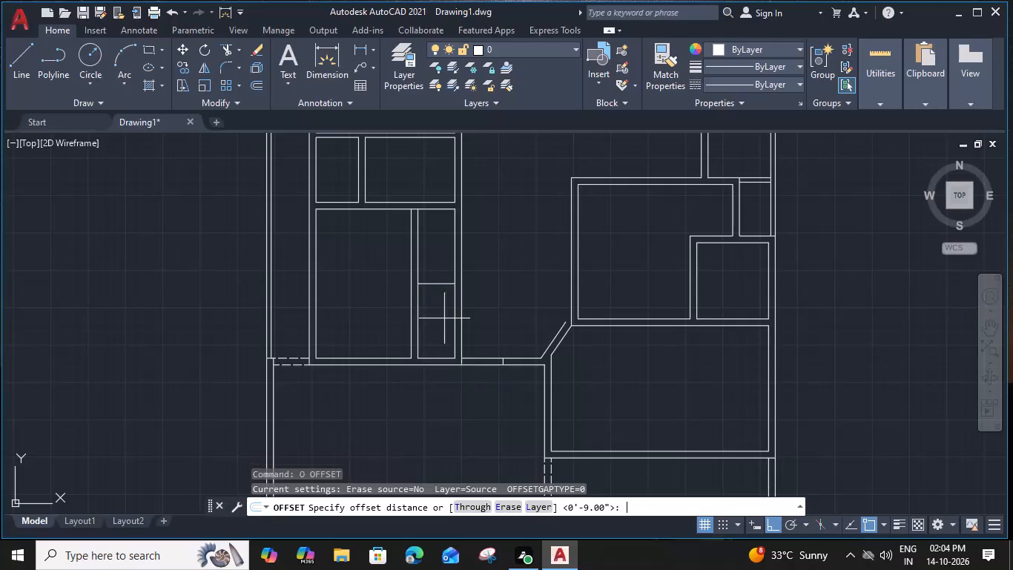
{"action": "left_click", "coordinate": [435, 266]}
{"action": "key", "text": "Escape"}
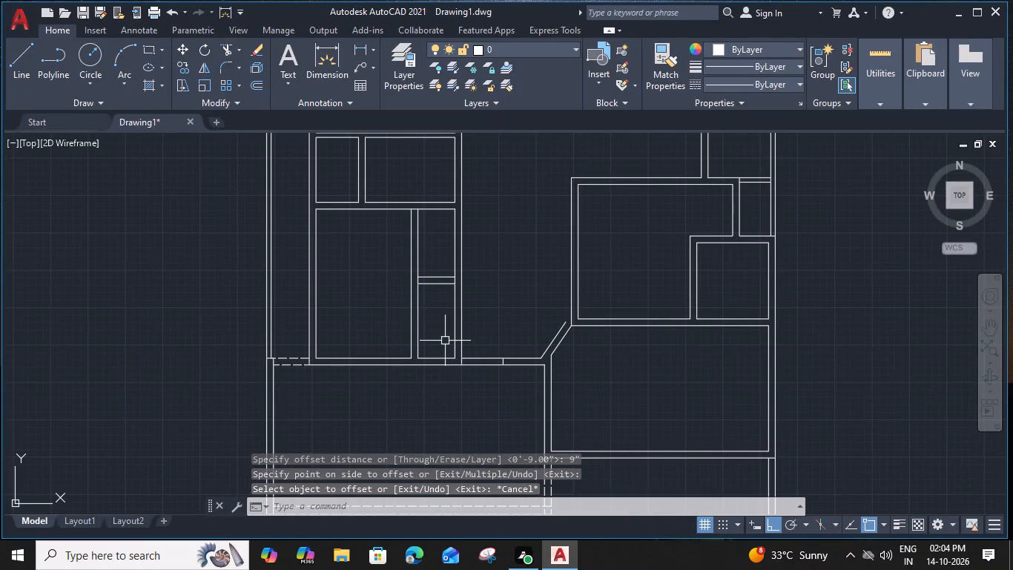
Extend the upper cross-wall line to the partition's outer face, trim away the partition above it, and open both wall junctions.
{"action": "type", "text": "tr"}
{"action": "key", "text": "space"}
{"action": "scroll", "coordinate": [434, 282], "scroll_direction": "up", "scroll_amount": 3}
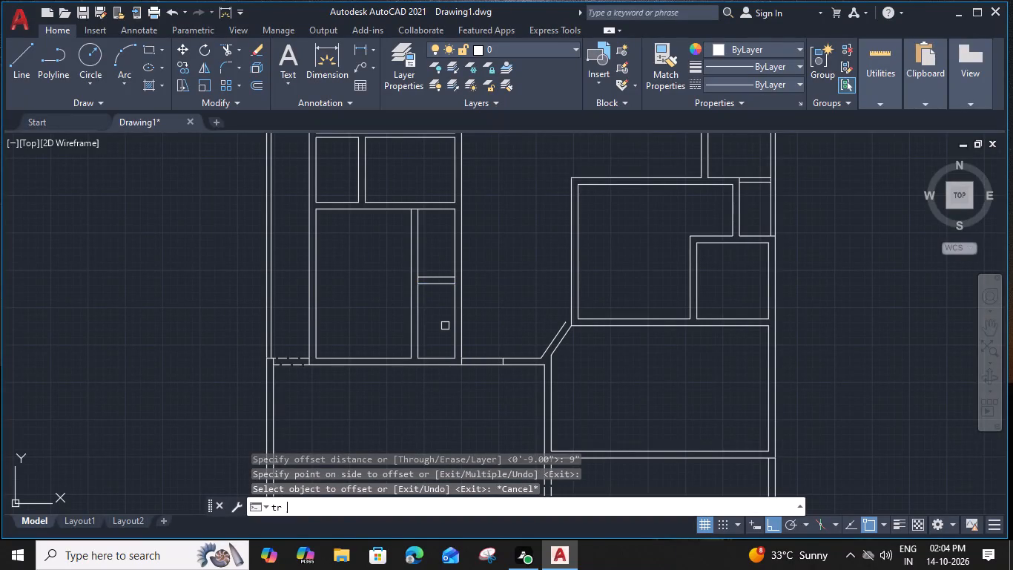
{"action": "left_click", "coordinate": [430, 269], "text": "shift"}
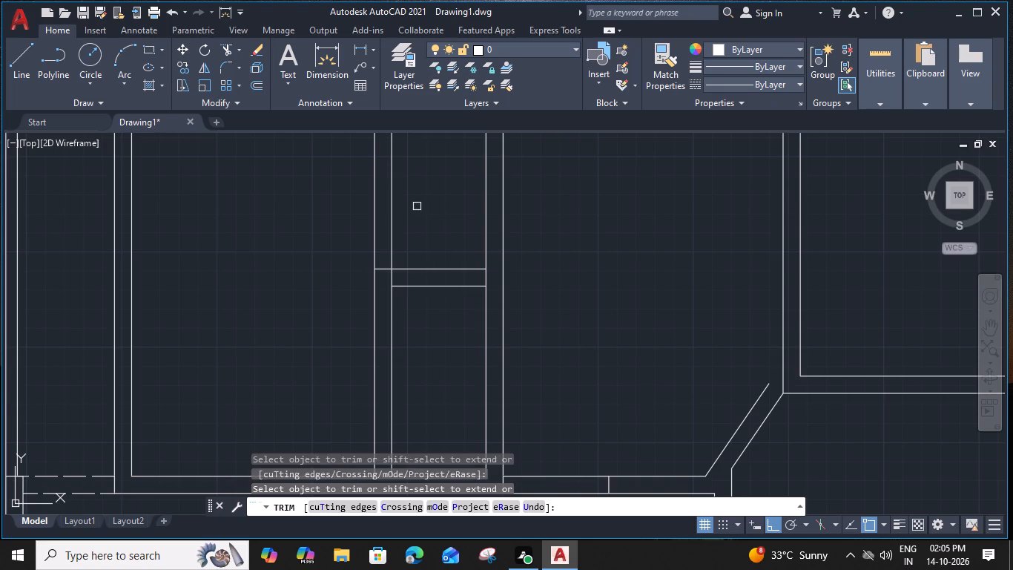
{"action": "left_click", "coordinate": [417, 206]}
{"action": "left_click", "coordinate": [296, 246]}
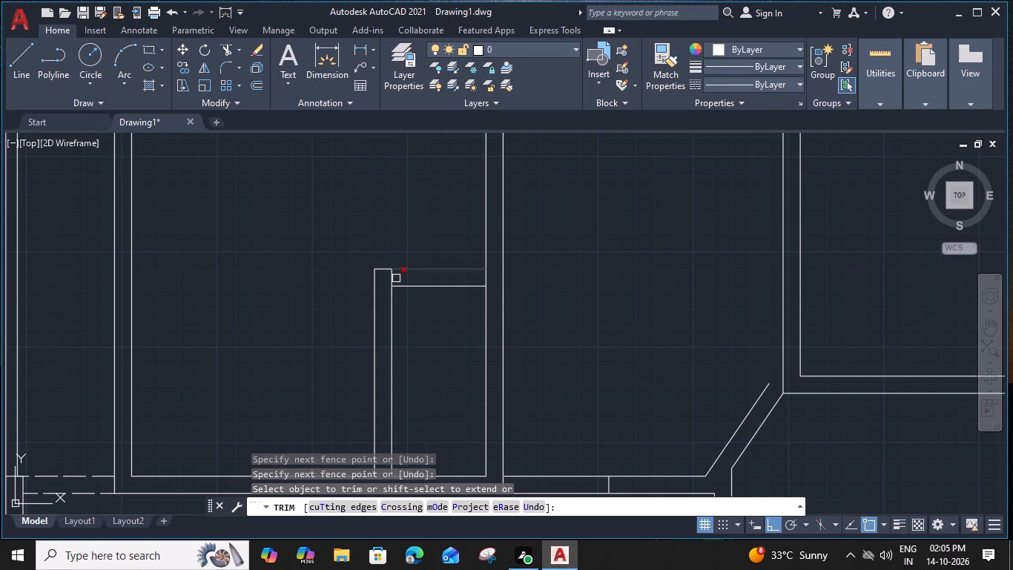
{"action": "left_click", "coordinate": [392, 278]}
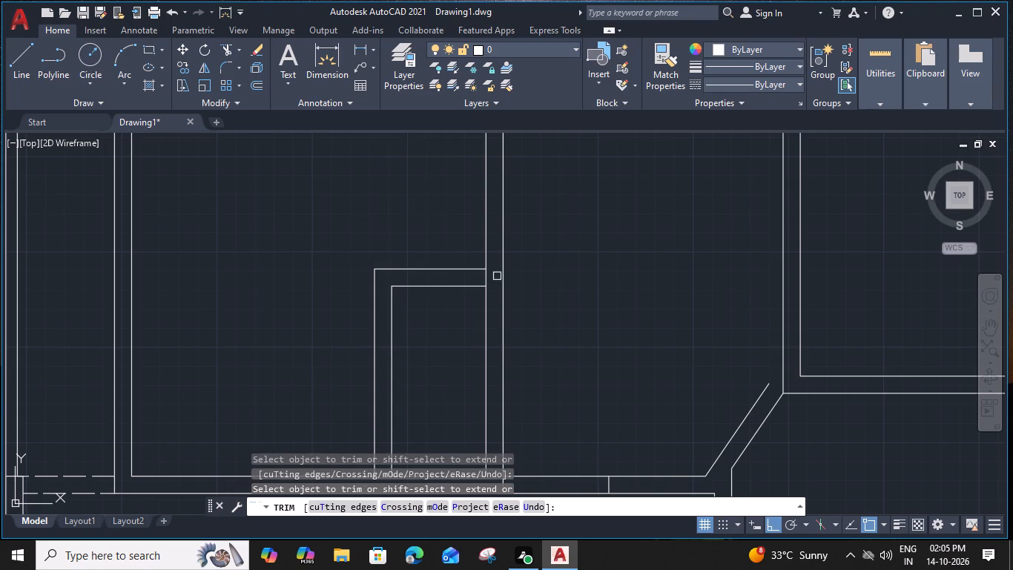
{"action": "left_click", "coordinate": [487, 277]}
{"action": "middle_click_drag", "start_coordinate": [464, 341], "coordinate": [463, 266]}
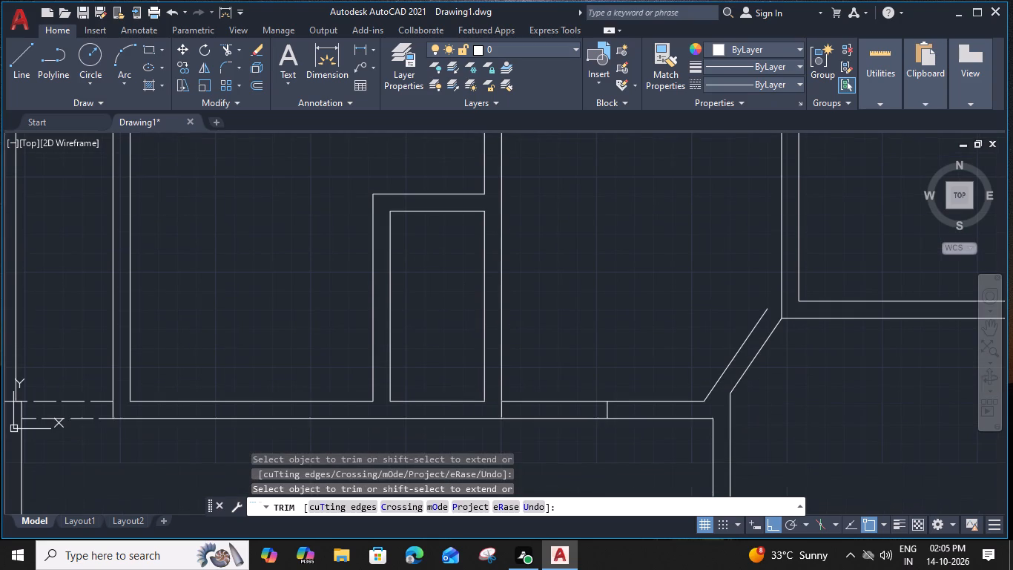
{"action": "key", "text": "Escape"}
Measure the clear width of the L-shaped room along its bottom wall.
{"action": "scroll", "coordinate": [427, 332], "scroll_direction": "down", "scroll_amount": 2}
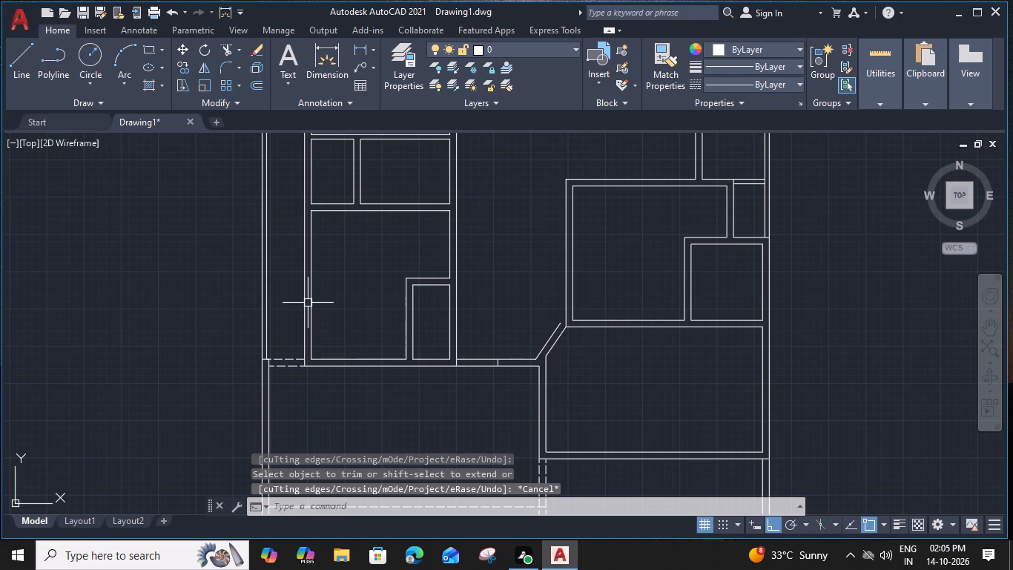
{"action": "middle_click_drag", "start_coordinate": [354, 309], "coordinate": [385, 308]}
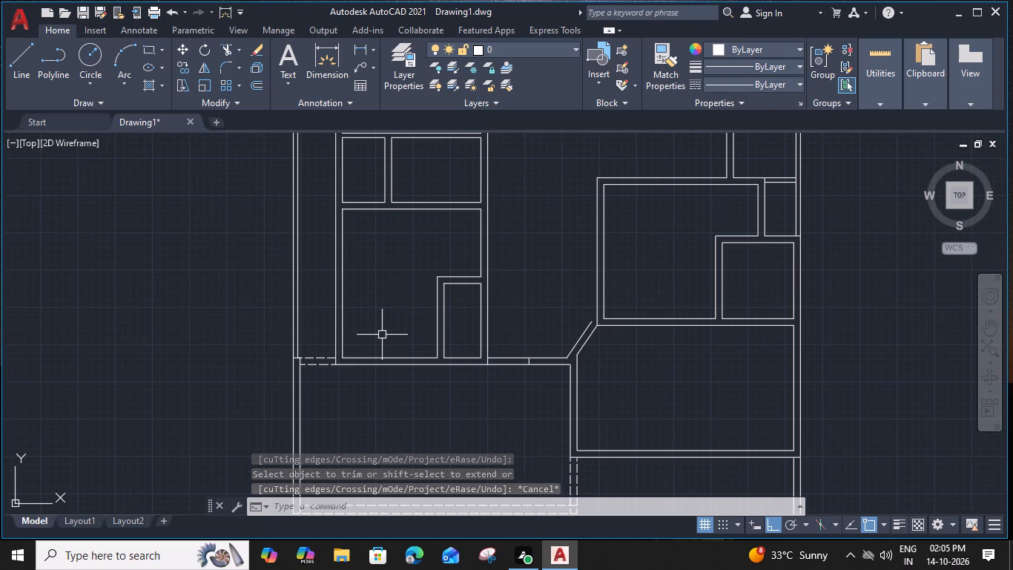
{"action": "scroll", "coordinate": [392, 359], "scroll_direction": "up", "scroll_amount": 1}
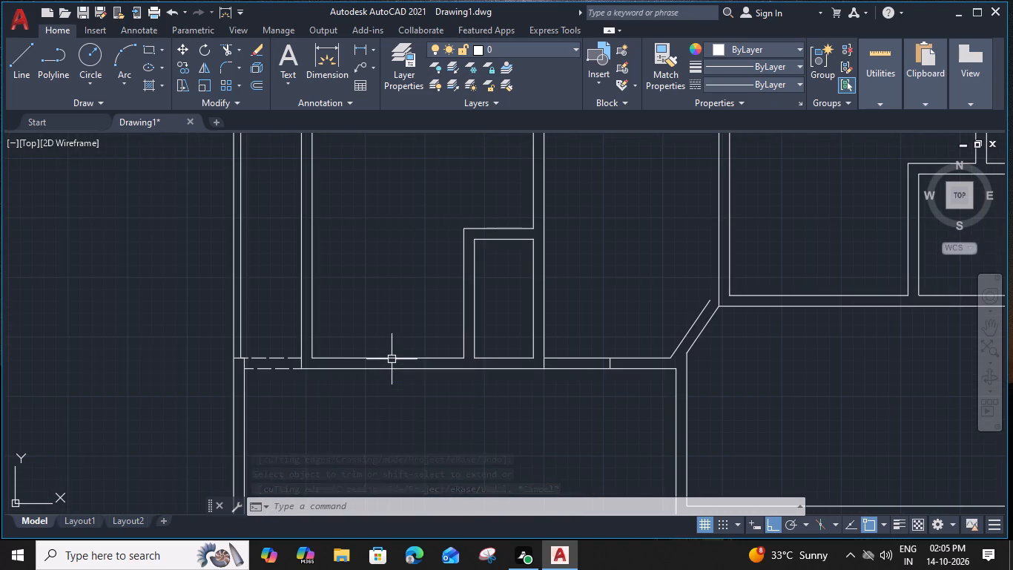
{"action": "type", "text": "mea"}
{"action": "key", "text": "space"}
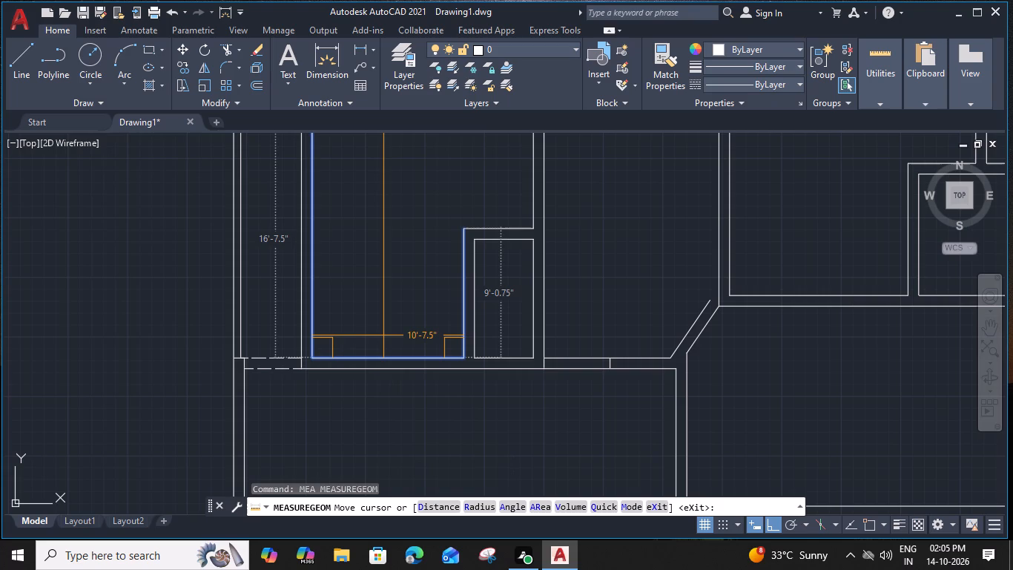
{"action": "key", "text": "Escape"}
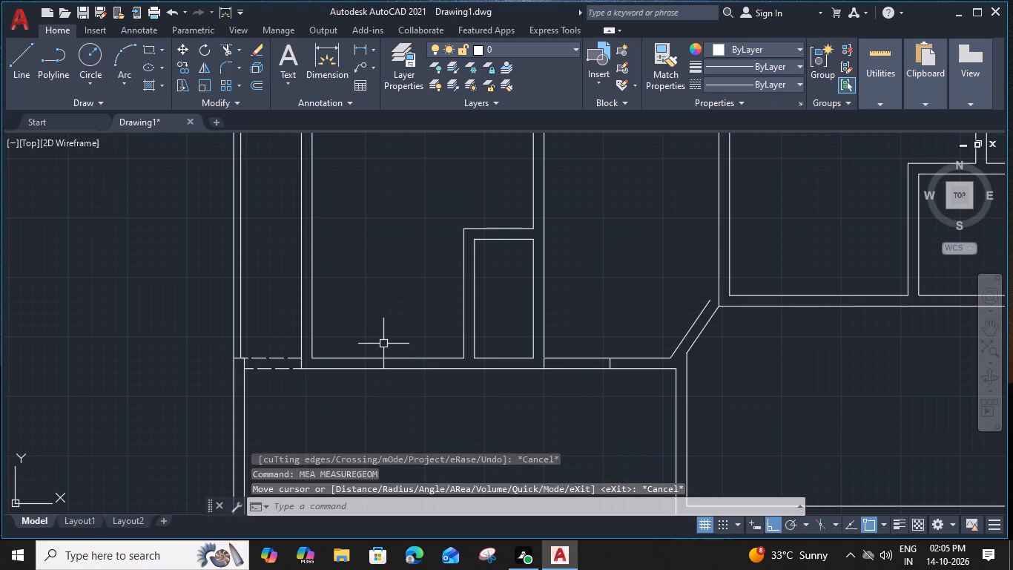
Draw a vertical line about 12'-10" long upward from the midpoint of the L-shaped room's bottom wall.
{"action": "type", "text": "l"}
{"action": "key", "text": "space"}
{"action": "left_click", "coordinate": [389, 359]}
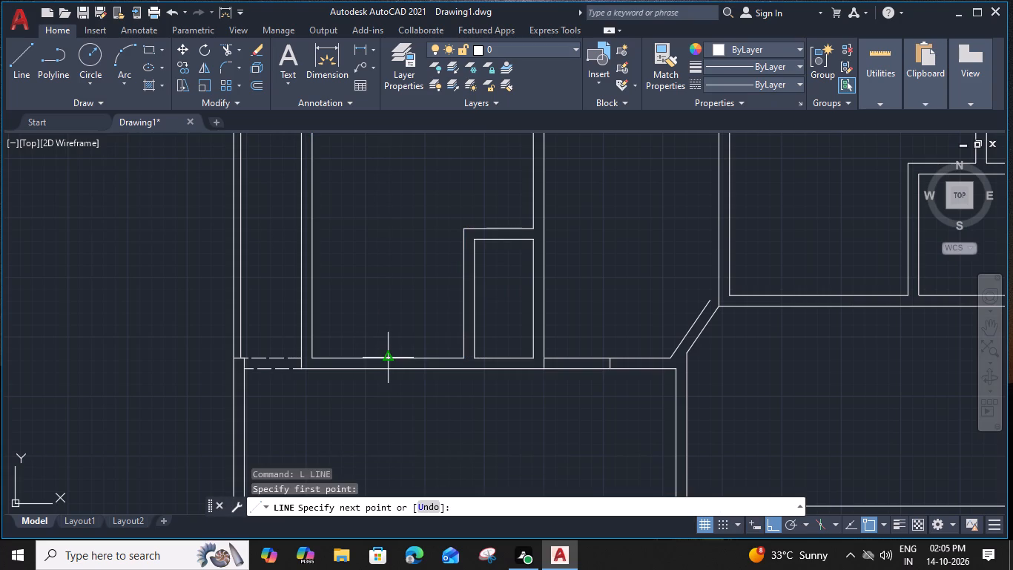
{"action": "middle_click_drag", "start_coordinate": [392, 189], "coordinate": [394, 227]}
{"action": "scroll", "coordinate": [394, 227], "scroll_direction": "down", "scroll_amount": 1}
{"action": "left_click", "coordinate": [392, 217]}
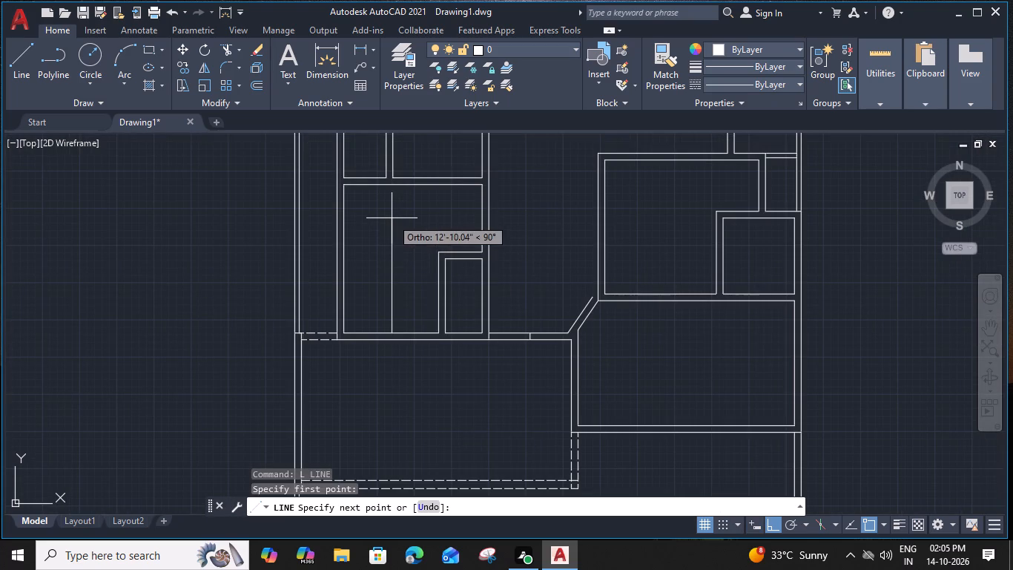
{"action": "key", "text": "Escape"}
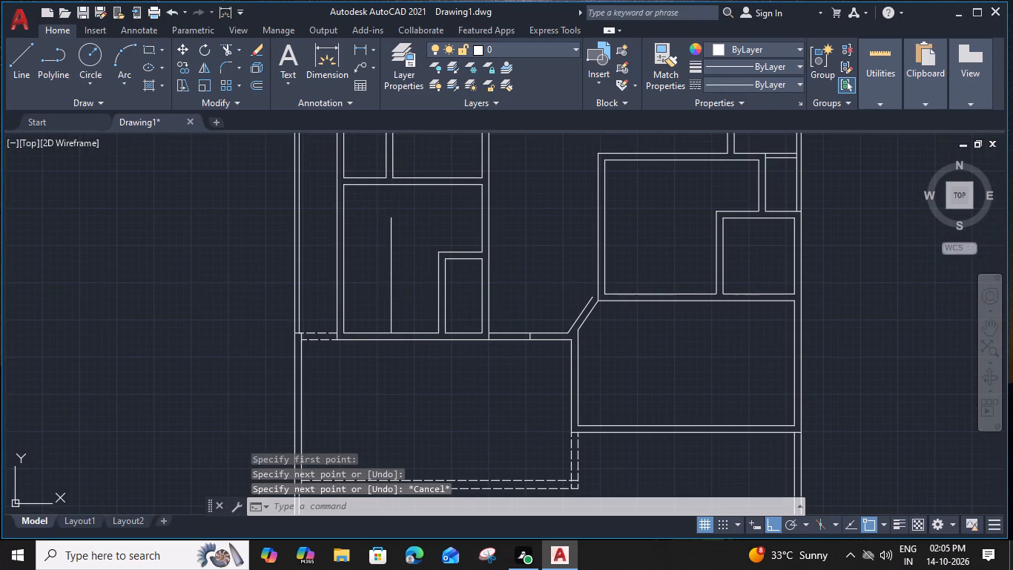
Offset the vertical centre line 11" to both sides.
{"action": "left_click", "coordinate": [393, 300]}
{"action": "type", "text": "o"}
{"action": "key", "text": "space"}
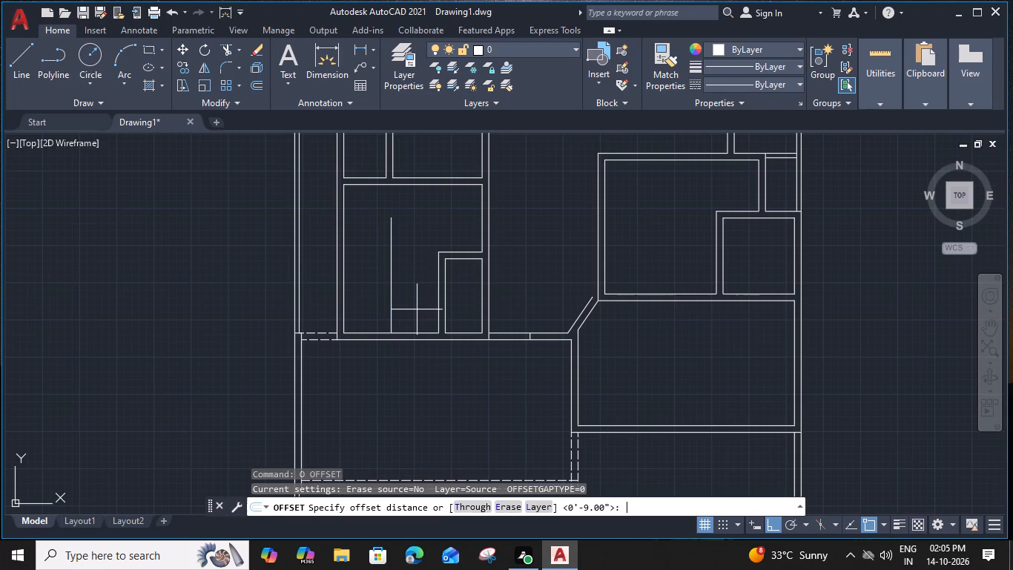
{"action": "key", "text": "1"}
{"action": "key", "text": "1"}
{"action": "key", "text": "shift+quotedbl"}
{"action": "key", "text": "Return"}
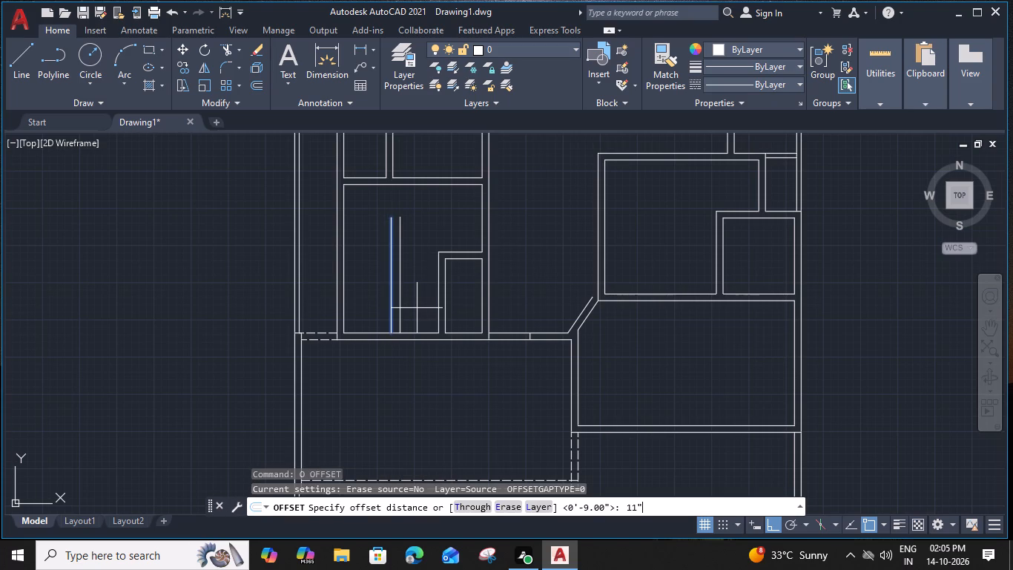
{"action": "left_click", "coordinate": [425, 307]}
{"action": "left_click", "coordinate": [390, 299]}
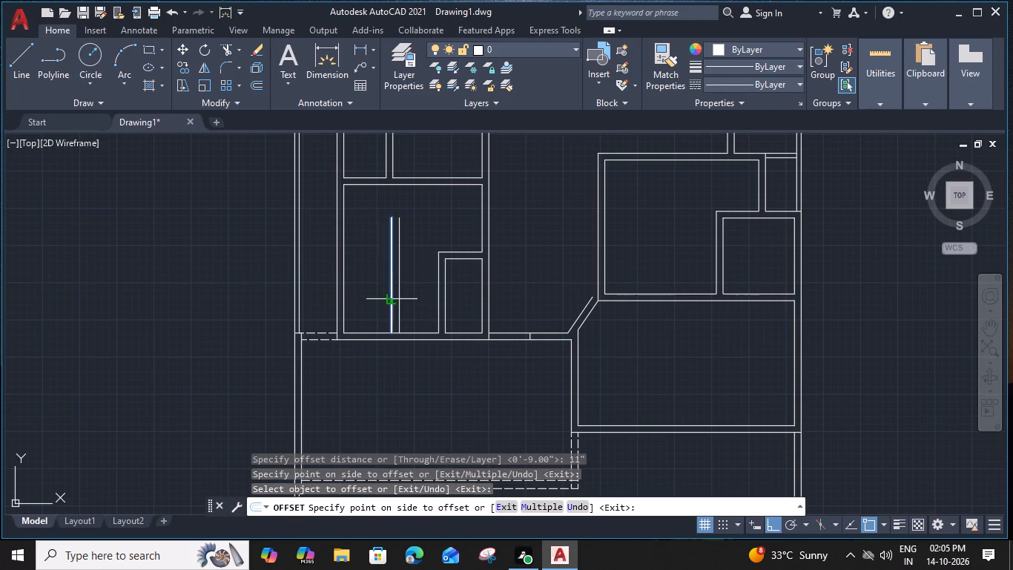
{"action": "left_click", "coordinate": [351, 307]}
{"action": "scroll", "coordinate": [374, 295], "scroll_direction": "up", "scroll_amount": 1}
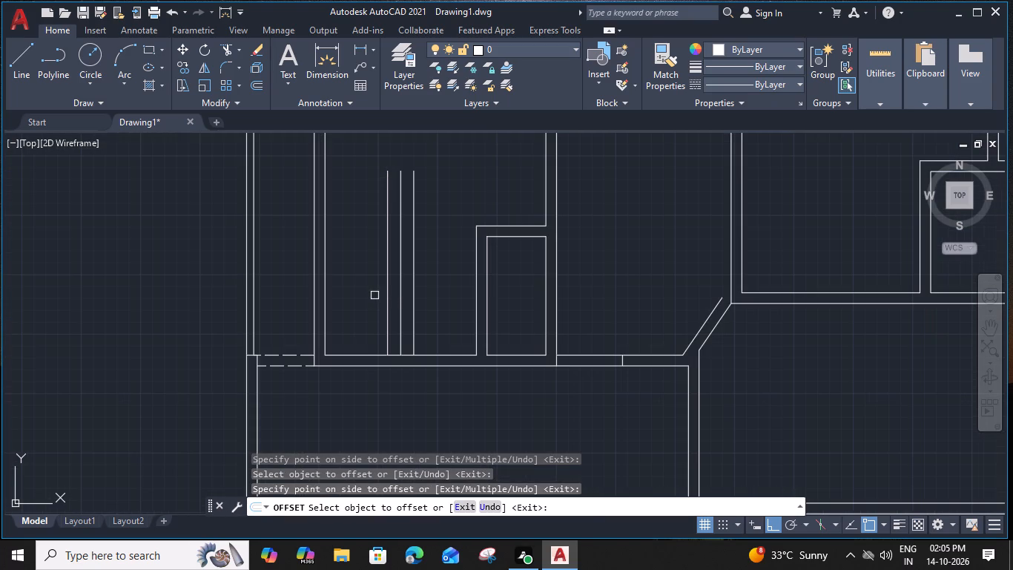
{"action": "scroll", "coordinate": [374, 295], "scroll_direction": "up", "scroll_amount": 1}
{"action": "key", "text": "Escape"}
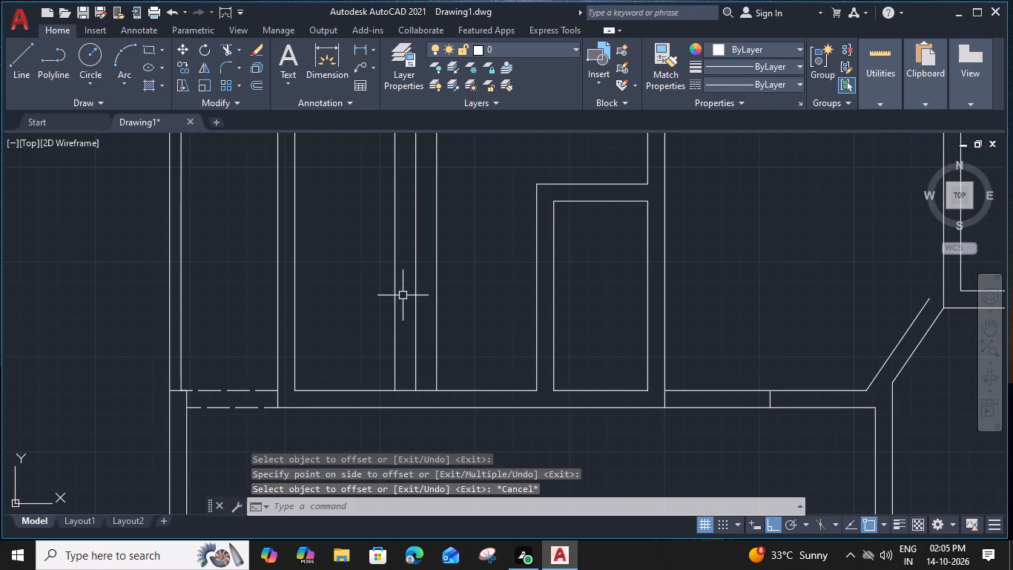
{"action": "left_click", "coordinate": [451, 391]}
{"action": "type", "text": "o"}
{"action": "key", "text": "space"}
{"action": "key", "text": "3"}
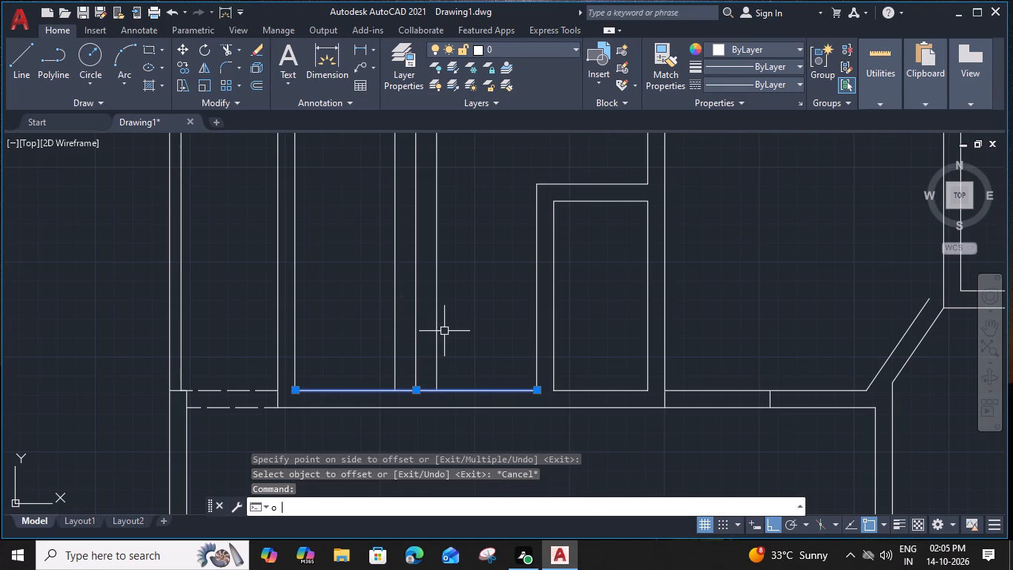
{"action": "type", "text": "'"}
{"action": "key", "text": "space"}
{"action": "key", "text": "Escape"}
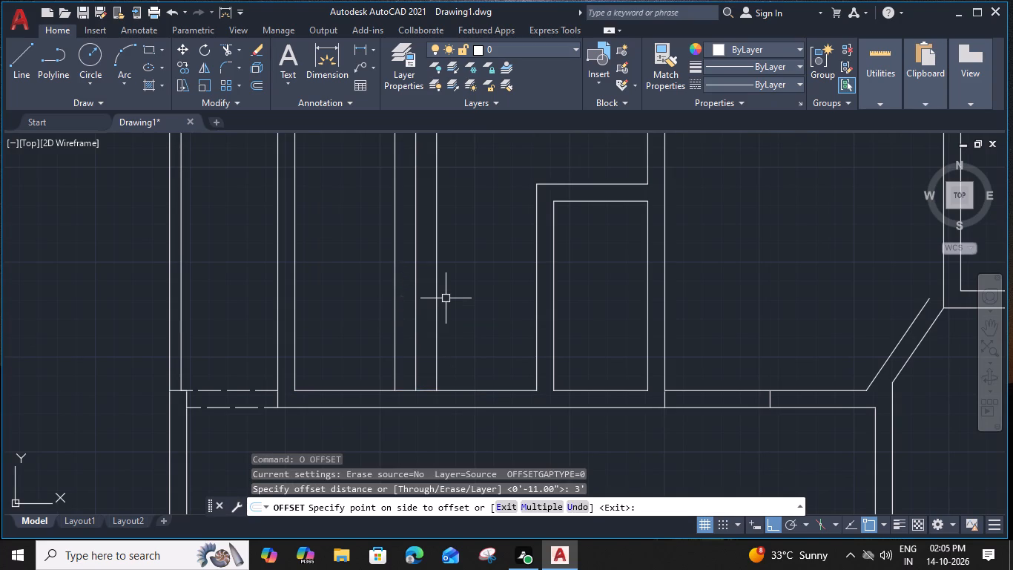
Offset the room's bottom inner wall line 3'6" upward to mark the stair landing.
{"action": "left_click", "coordinate": [481, 391]}
{"action": "type", "text": "o 3'6\""}
{"action": "key", "text": "Return"}
{"action": "left_click", "coordinate": [450, 258]}
{"action": "key", "text": "Escape"}
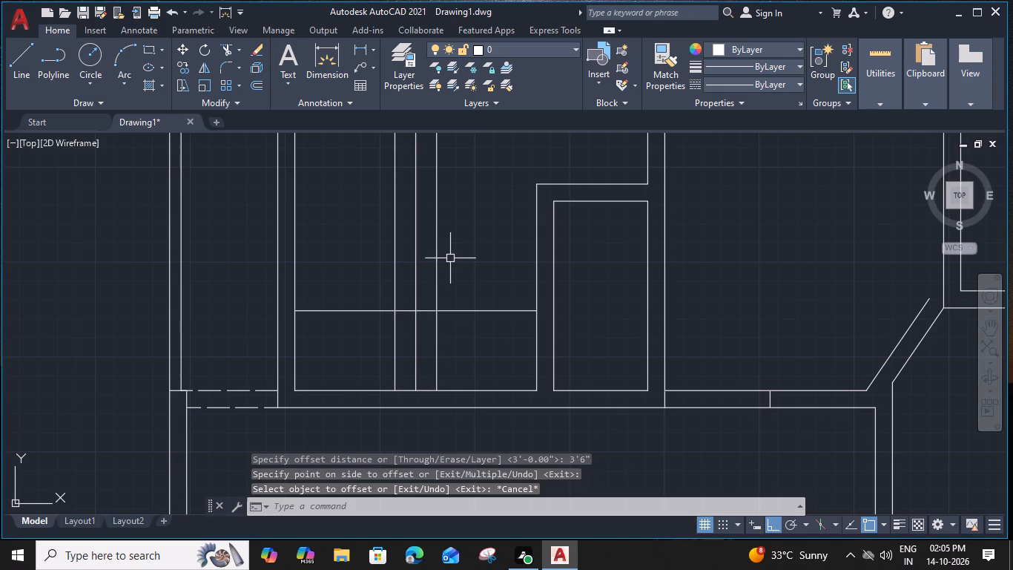
{"action": "middle_click_drag", "start_coordinate": [450, 258], "coordinate": [452, 300]}
{"action": "key", "text": "Escape"}
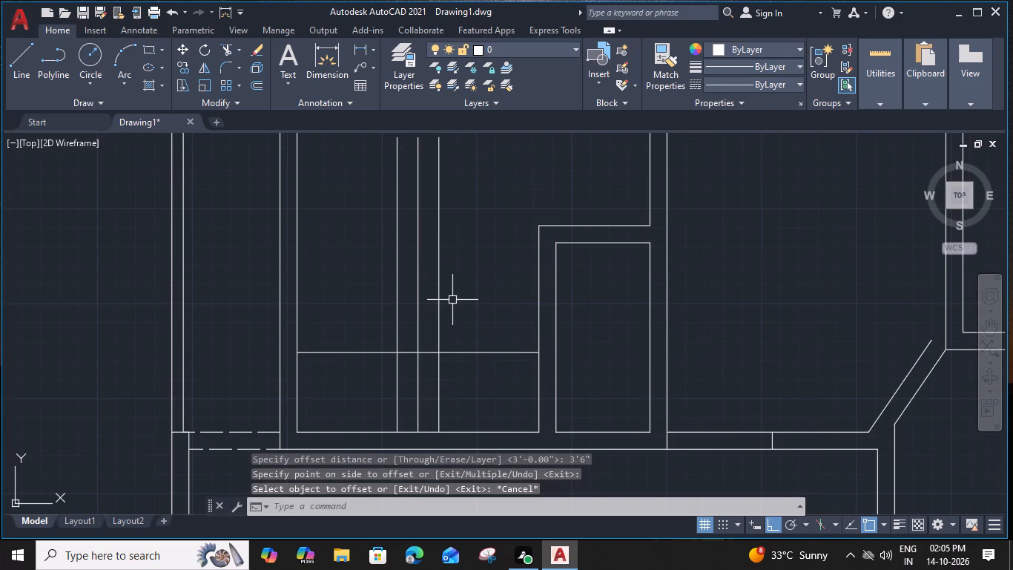
Trim the vertical centre line above the landing line.
{"action": "type", "text": "tr"}
{"action": "key", "text": "space"}
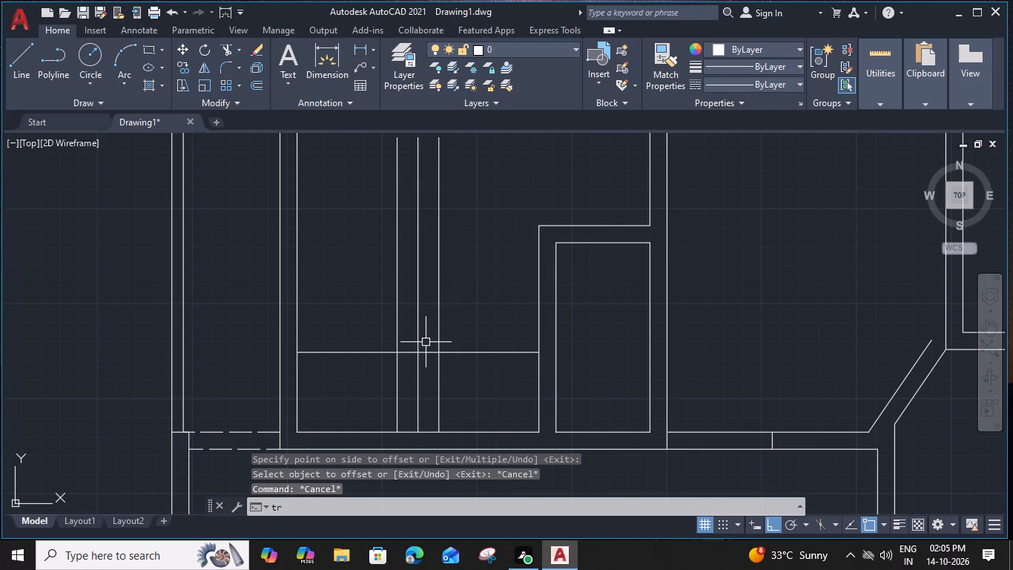
{"action": "left_click", "coordinate": [417, 326]}
{"action": "key", "text": "Escape"}
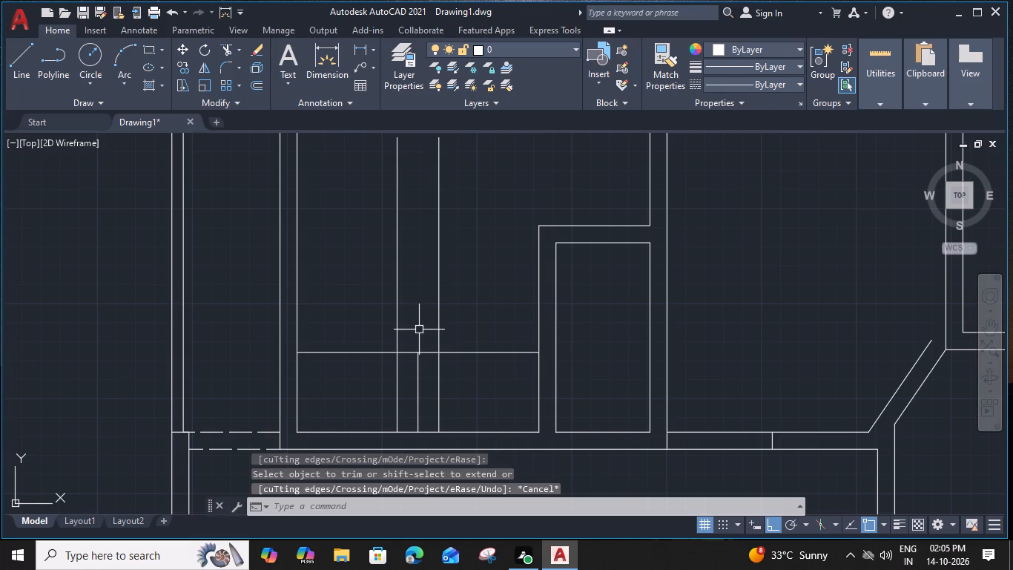
Offset the landing line upward four times at 11" spacing to create the first four tread lines.
{"action": "left_click", "coordinate": [491, 348]}
{"action": "left_click", "coordinate": [470, 393]}
{"action": "key", "text": "o"}
{"action": "key", "text": "space"}
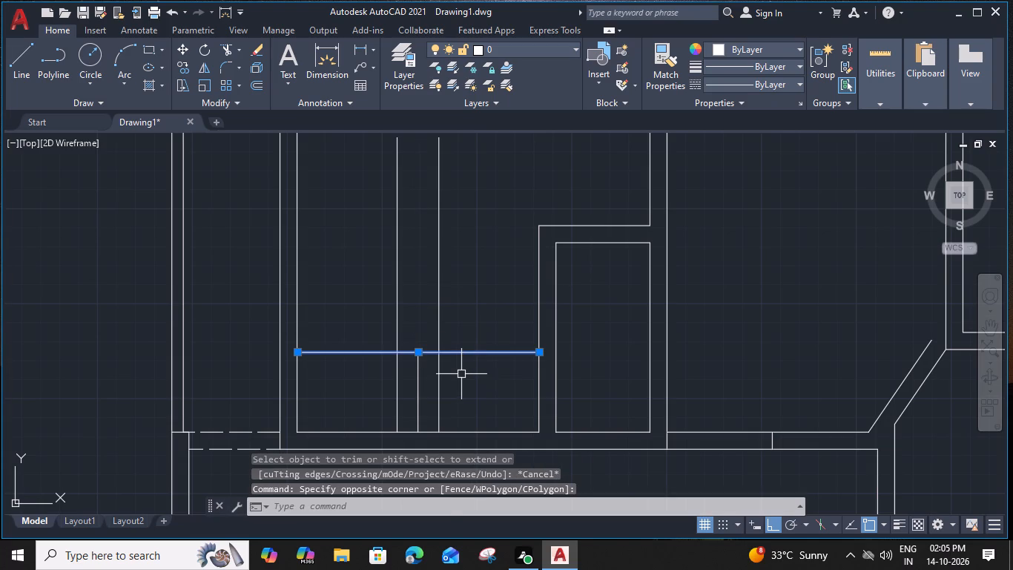
{"action": "key", "text": "1"}
{"action": "key", "text": "1"}
{"action": "key", "text": "shift+quotedbl"}
{"action": "key", "text": "Return"}
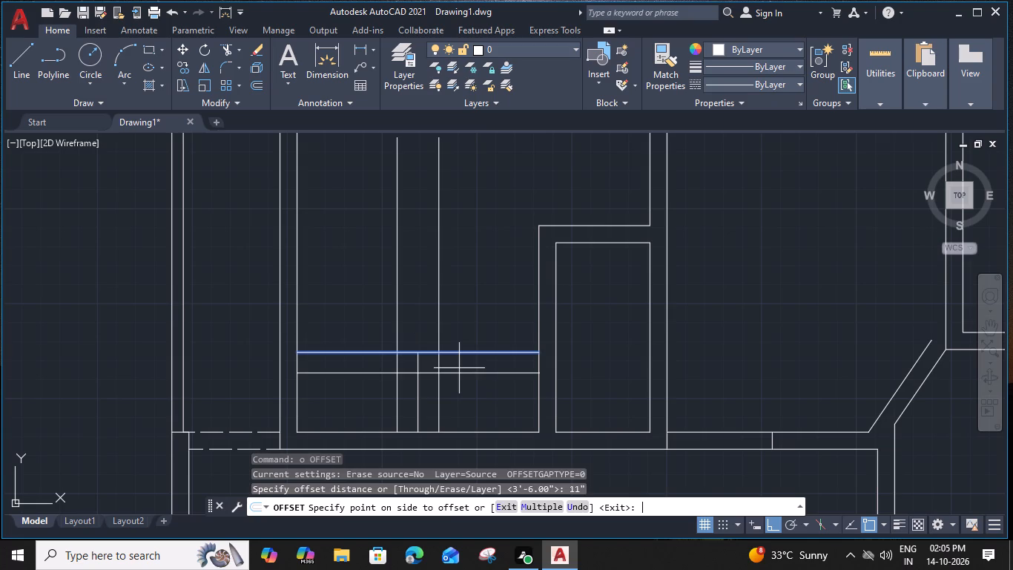
{"action": "left_click", "coordinate": [459, 266]}
{"action": "left_click", "coordinate": [475, 330]}
{"action": "left_click", "coordinate": [470, 251]}
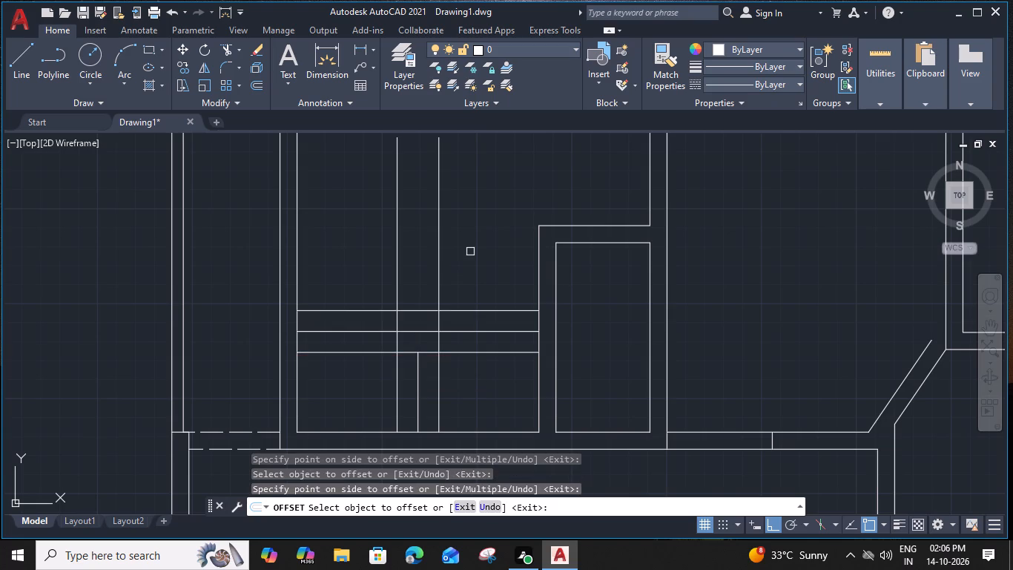
{"action": "left_click", "coordinate": [482, 312]}
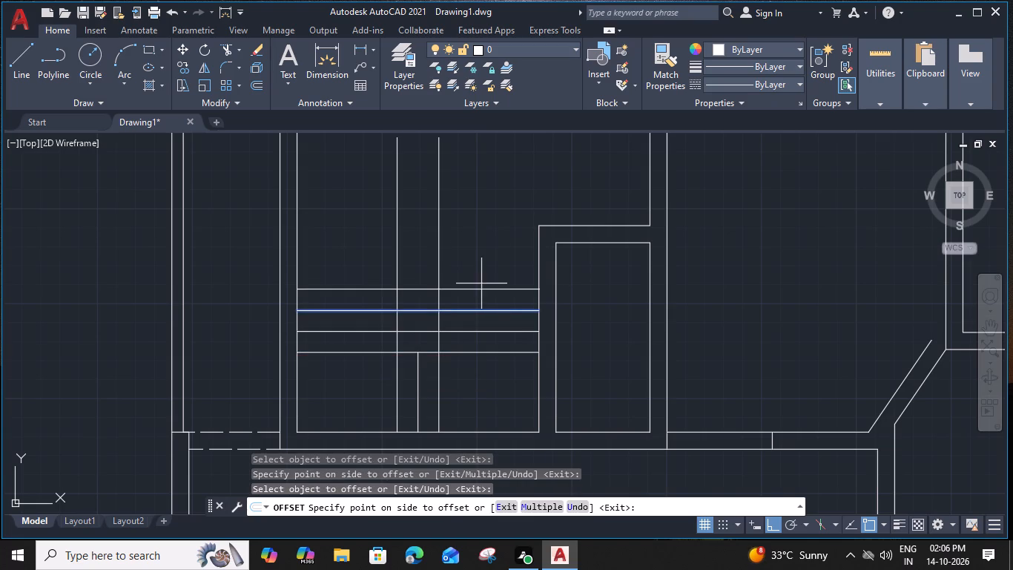
{"action": "left_click", "coordinate": [481, 258]}
{"action": "left_click", "coordinate": [484, 288]}
{"action": "left_click", "coordinate": [482, 236]}
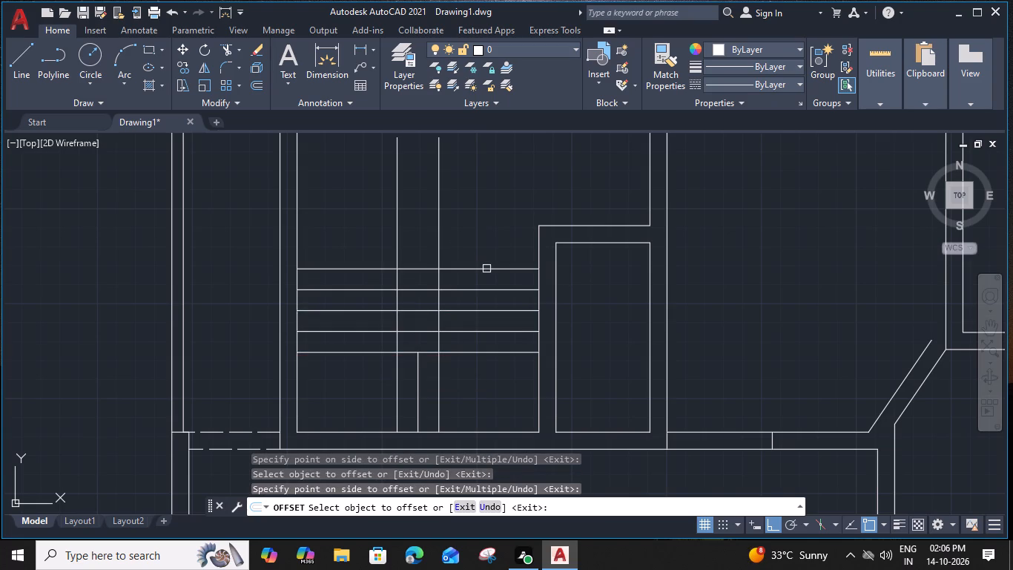
Continue offsetting the topmost tread line upward at 11" spacing to add four more tread lines.
{"action": "left_click", "coordinate": [486, 269]}
{"action": "left_click", "coordinate": [482, 228]}
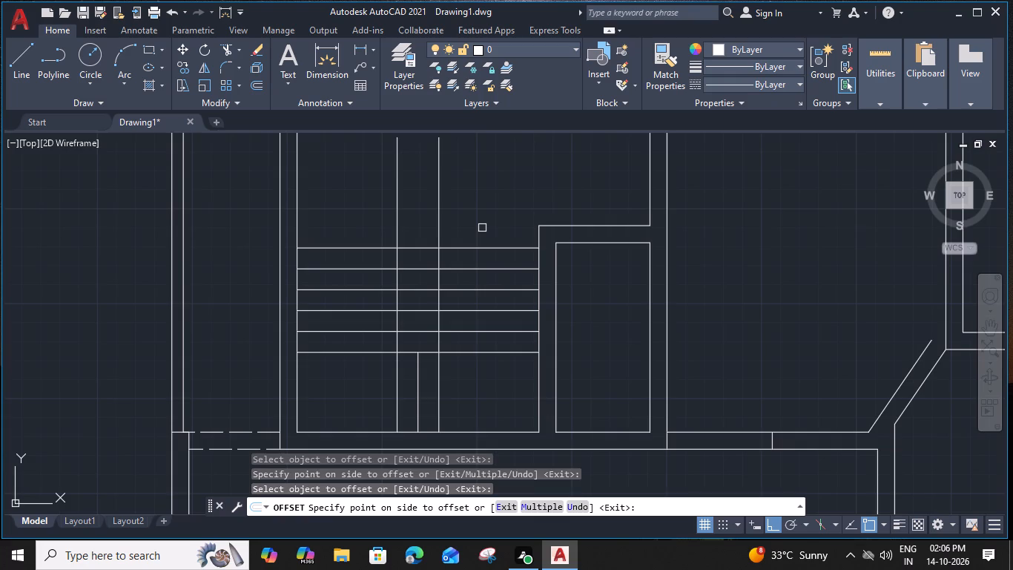
{"action": "middle_click_drag", "start_coordinate": [482, 228], "coordinate": [489, 296]}
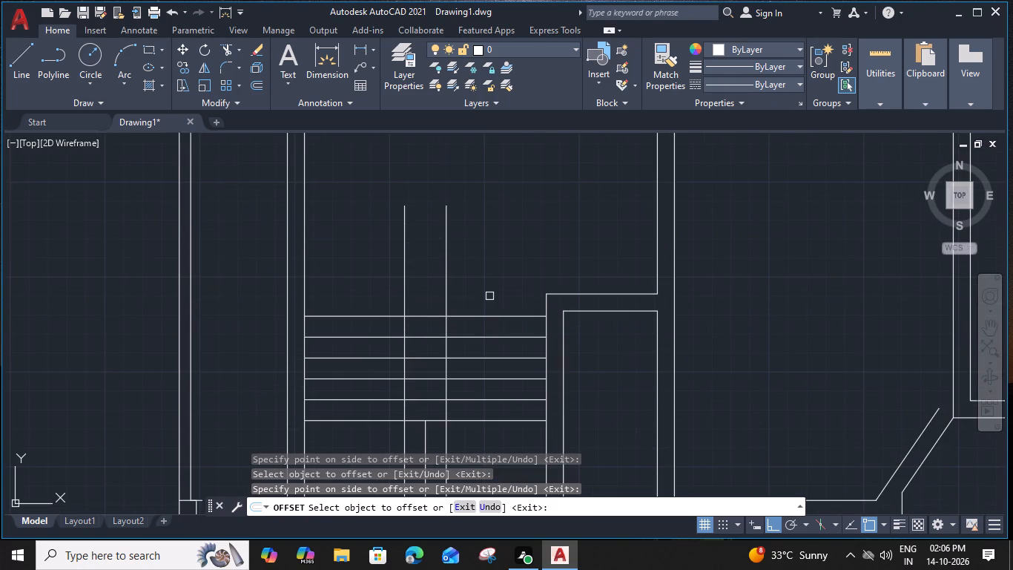
{"action": "left_click", "coordinate": [493, 318]}
{"action": "left_click", "coordinate": [489, 242]}
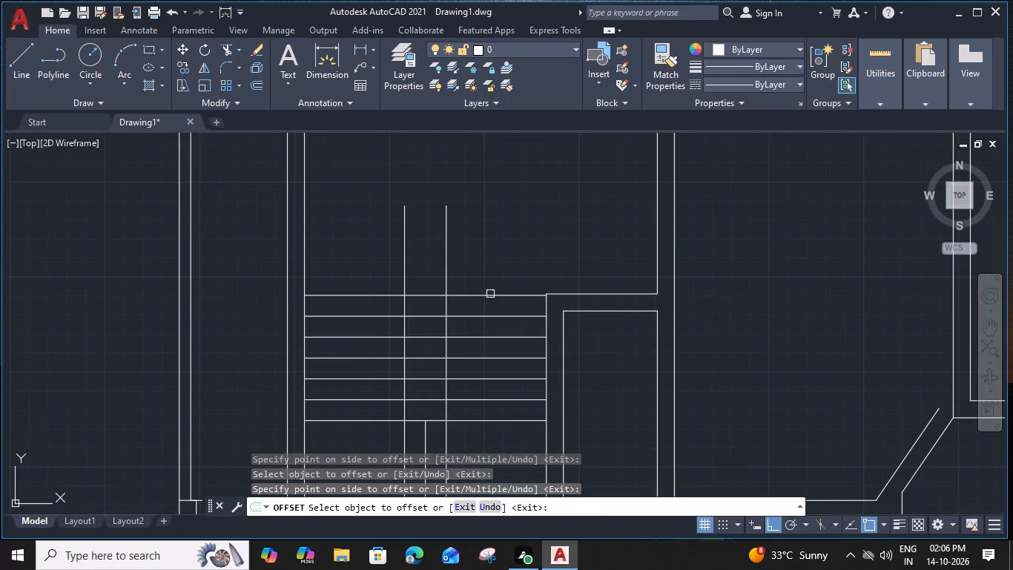
{"action": "left_click", "coordinate": [490, 294]}
{"action": "left_click", "coordinate": [486, 247]}
{"action": "middle_click_drag", "start_coordinate": [485, 251], "coordinate": [487, 283]}
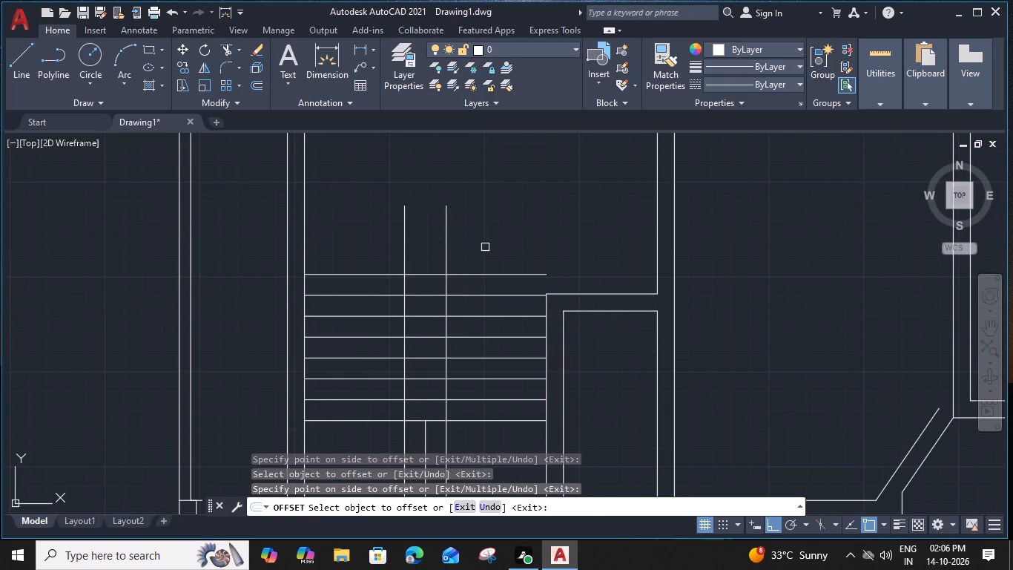
{"action": "left_click", "coordinate": [488, 306]}
{"action": "left_click", "coordinate": [481, 256]}
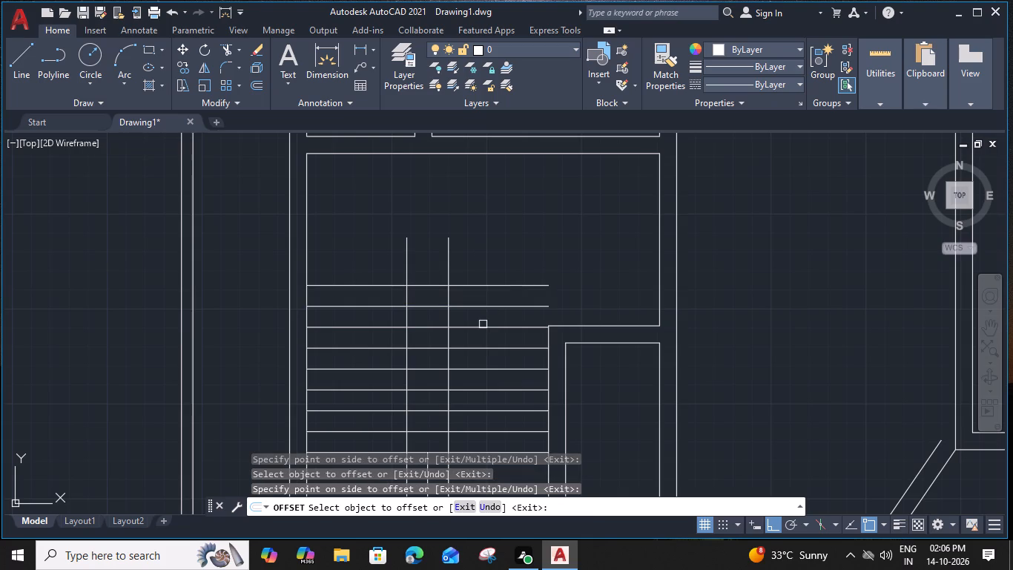
{"action": "key", "text": "Escape"}
Trim the eight tread lines above the landing between the two vertical stairwell lines, leaving two separate flights.
{"action": "type", "text": "tr"}
{"action": "key", "text": "space"}
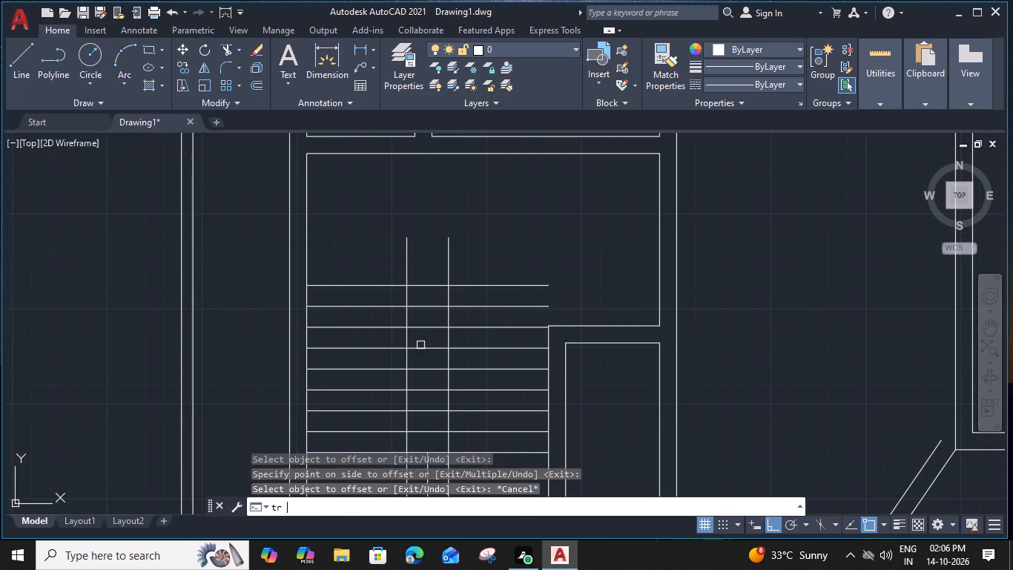
{"action": "left_click", "coordinate": [423, 273]}
{"action": "middle_click_drag", "start_coordinate": [429, 381], "coordinate": [427, 280]}
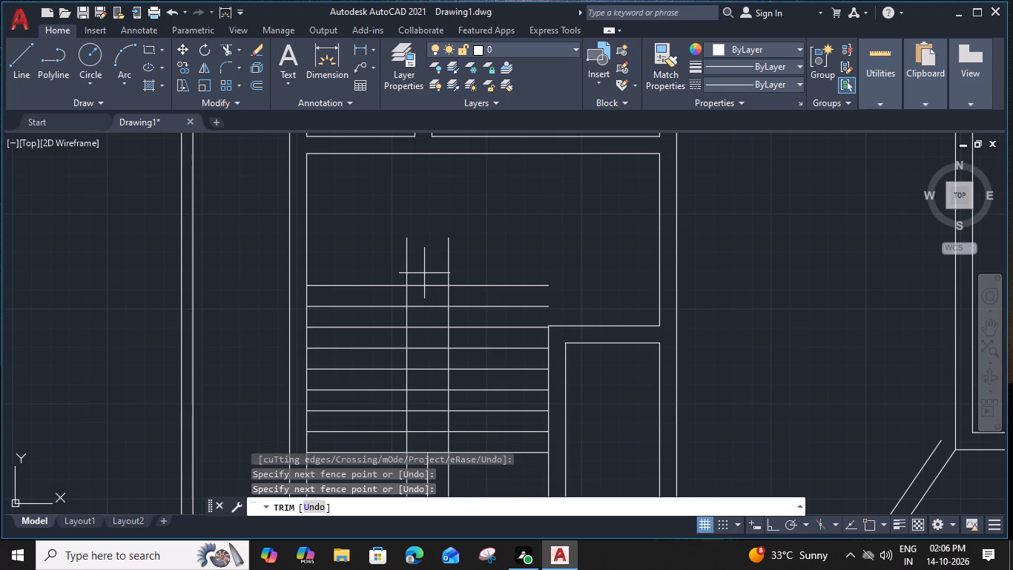
{"action": "left_click", "coordinate": [432, 337]}
{"action": "key", "text": "Escape"}
Offset the topmost tread line of both the right and left flights 11" upward.
{"action": "middle_click_drag", "start_coordinate": [424, 229], "coordinate": [423, 259]}
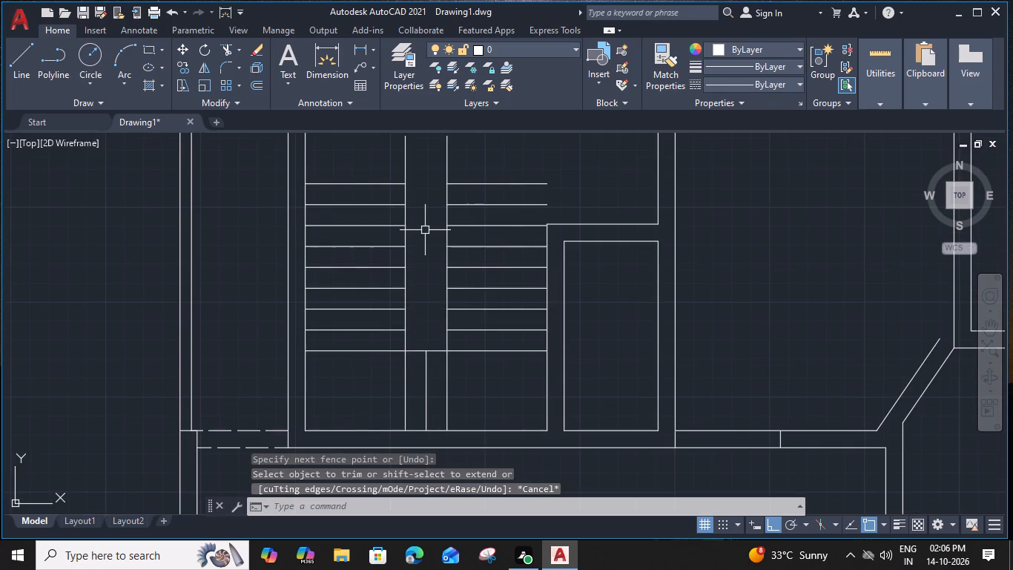
{"action": "middle_click_drag", "start_coordinate": [423, 259], "coordinate": [423, 318]}
{"action": "scroll", "coordinate": [474, 270], "scroll_direction": "up", "scroll_amount": 1}
{"action": "left_click", "coordinate": [477, 271]}
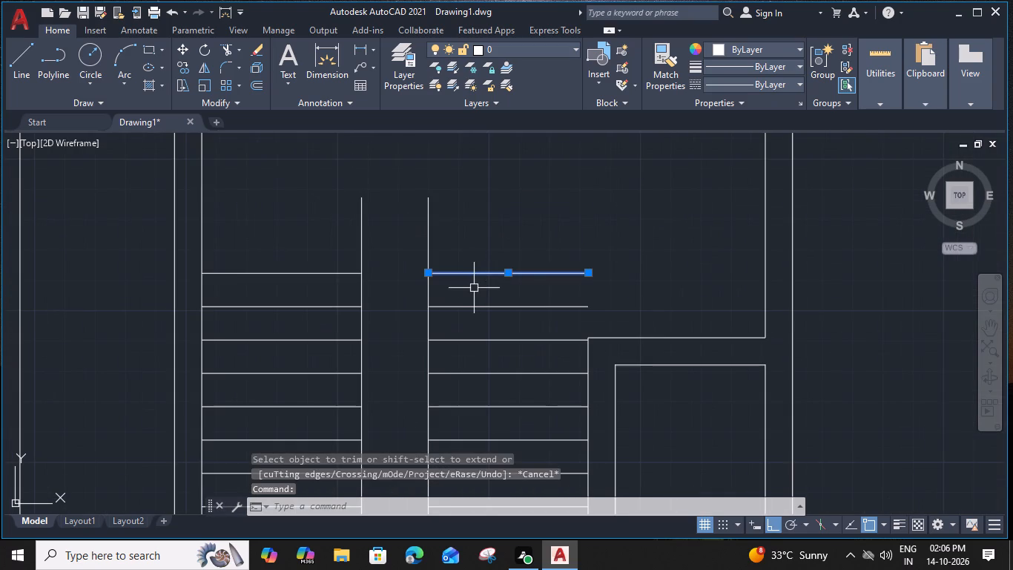
{"action": "type", "text": "o 11\""}
{"action": "key", "text": "Return"}
{"action": "left_click", "coordinate": [469, 214]}
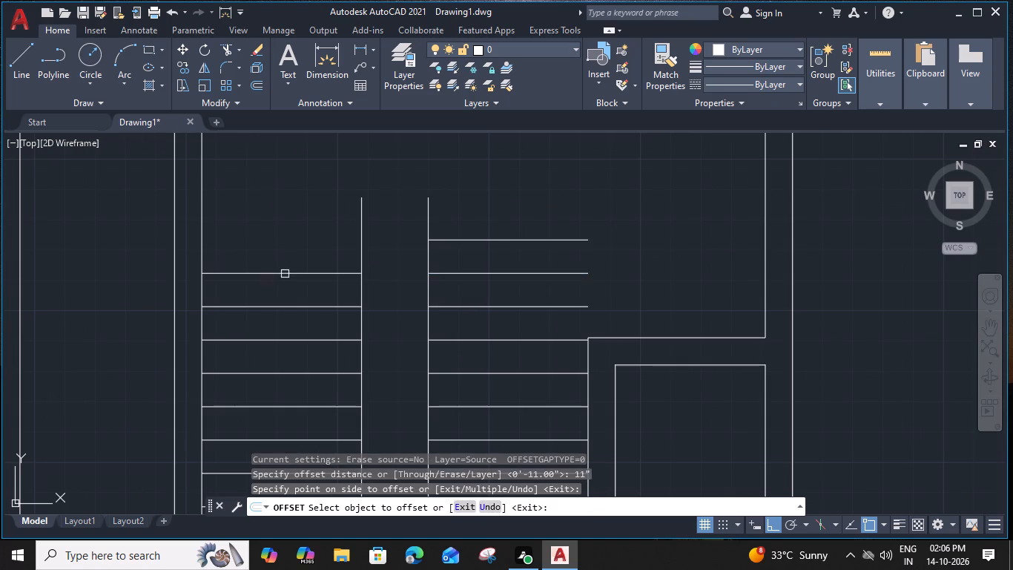
{"action": "left_click", "coordinate": [285, 274]}
{"action": "left_click", "coordinate": [290, 217]}
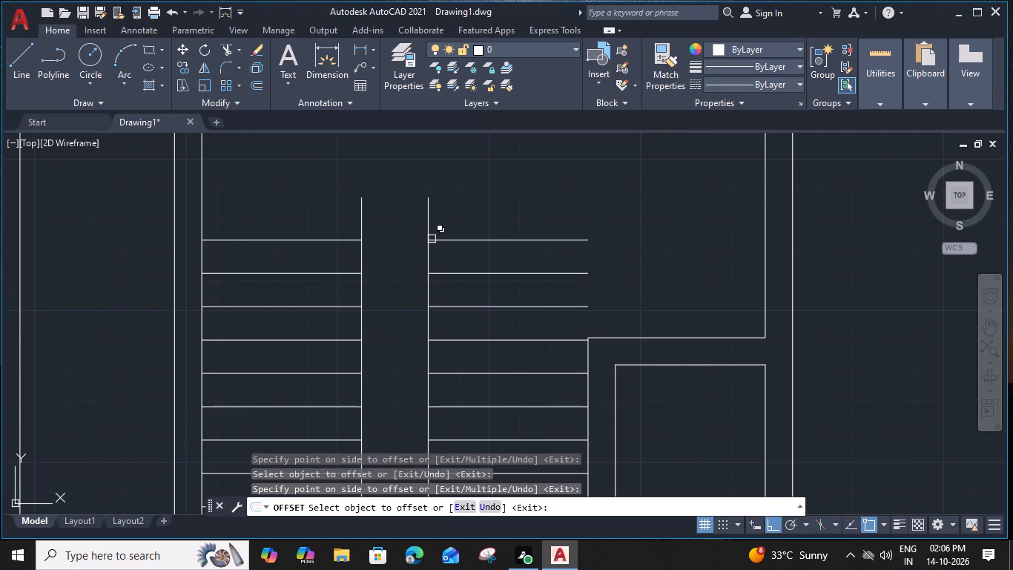
{"action": "key", "text": "Escape"}
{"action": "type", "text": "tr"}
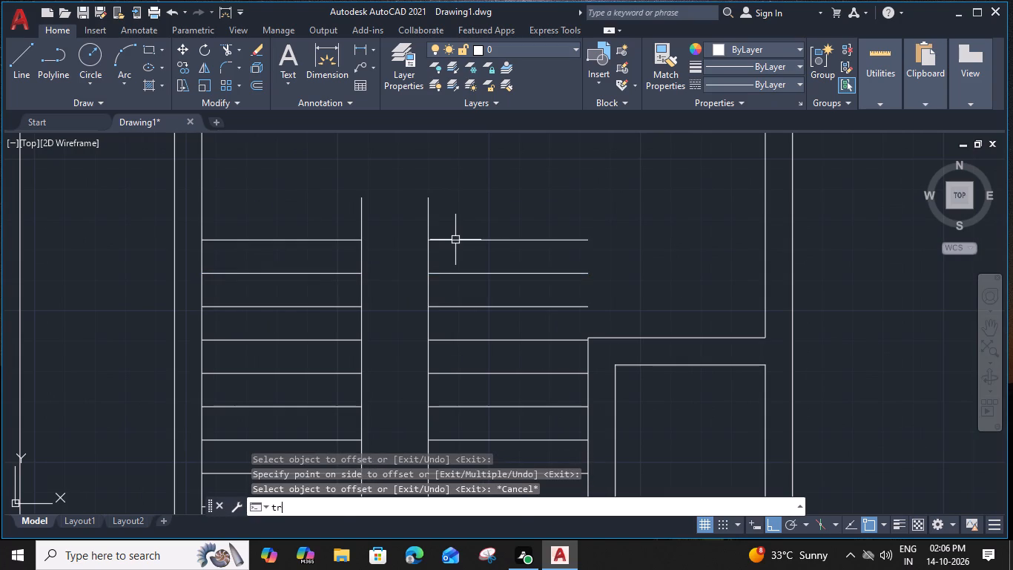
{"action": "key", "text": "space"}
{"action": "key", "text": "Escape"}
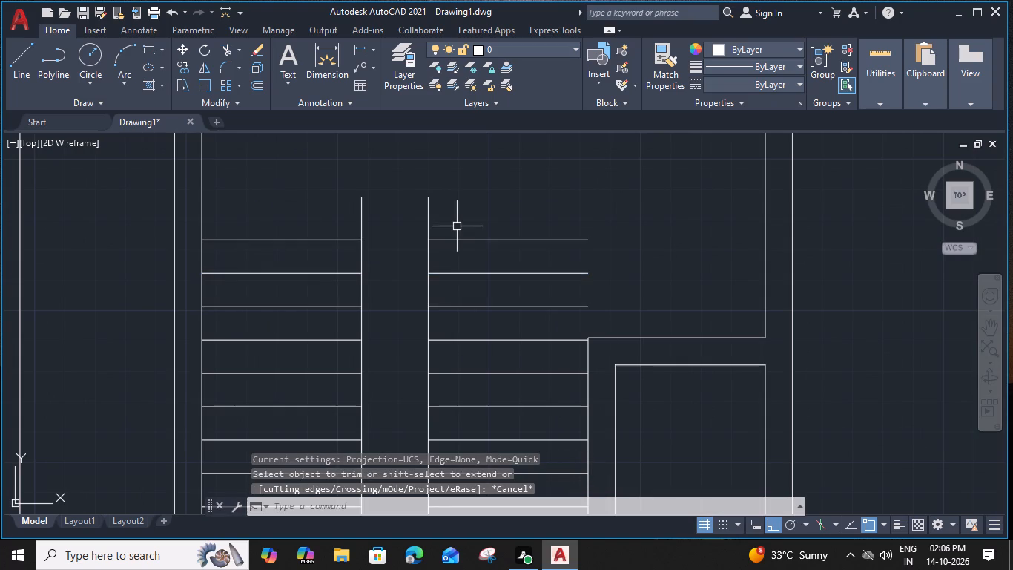
Extend the vertical wall line beside the right flight up to that flight's topmost tread line.
{"action": "type", "text": "ex"}
{"action": "key", "text": "space"}
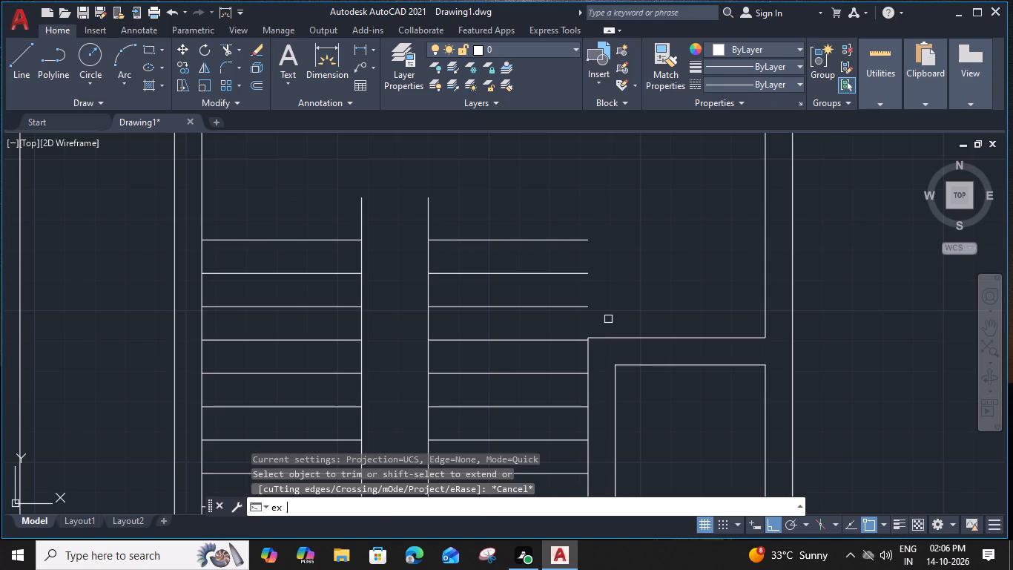
{"action": "left_click", "coordinate": [587, 359]}
{"action": "left_click", "coordinate": [585, 321]}
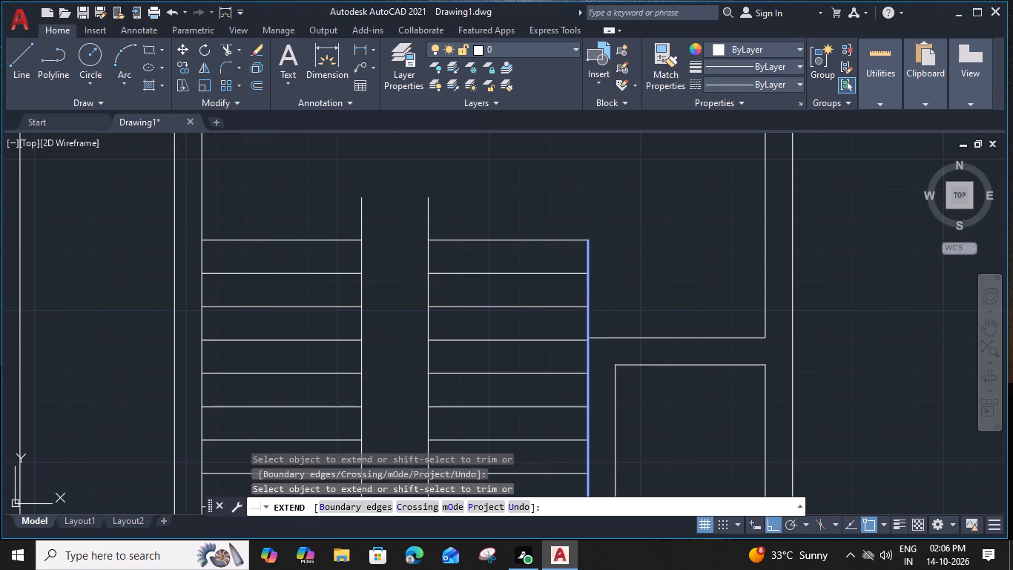
{"action": "left_click", "coordinate": [585, 292]}
{"action": "key", "text": "Escape"}
Offset the right flight's topmost tread line 1" upward.
{"action": "scroll", "coordinate": [531, 353], "scroll_direction": "down", "scroll_amount": 1}
{"action": "middle_click_drag", "start_coordinate": [523, 369], "coordinate": [505, 146]}
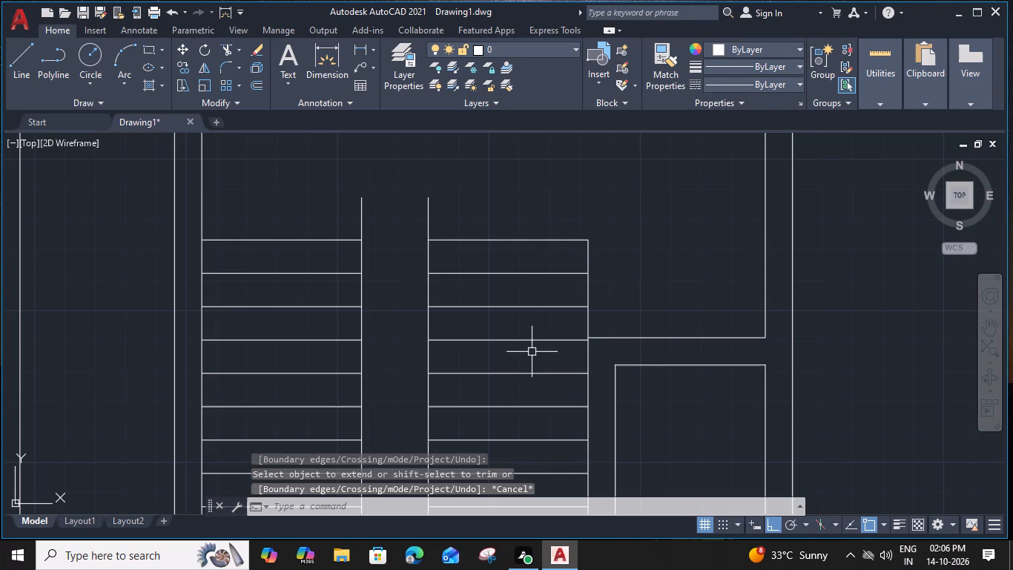
{"action": "middle_click_drag", "start_coordinate": [499, 220], "coordinate": [527, 292]}
{"action": "middle_click_drag", "start_coordinate": [521, 248], "coordinate": [514, 352]}
{"action": "scroll", "coordinate": [539, 227], "scroll_direction": "up", "scroll_amount": 2}
{"action": "left_click", "coordinate": [538, 249]}
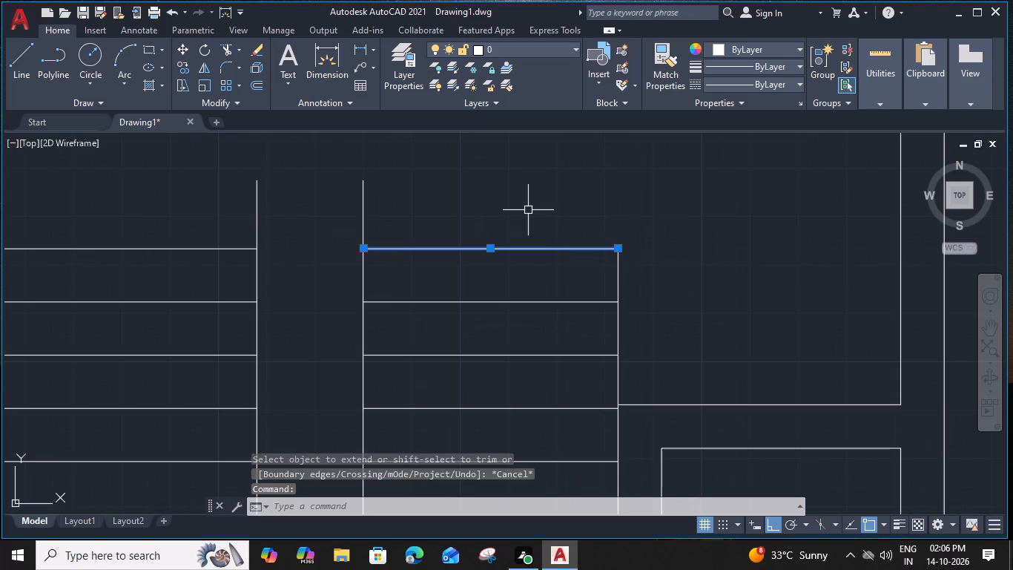
{"action": "type", "text": "o"}
{"action": "key", "text": "space"}
{"action": "type", "text": "11"}
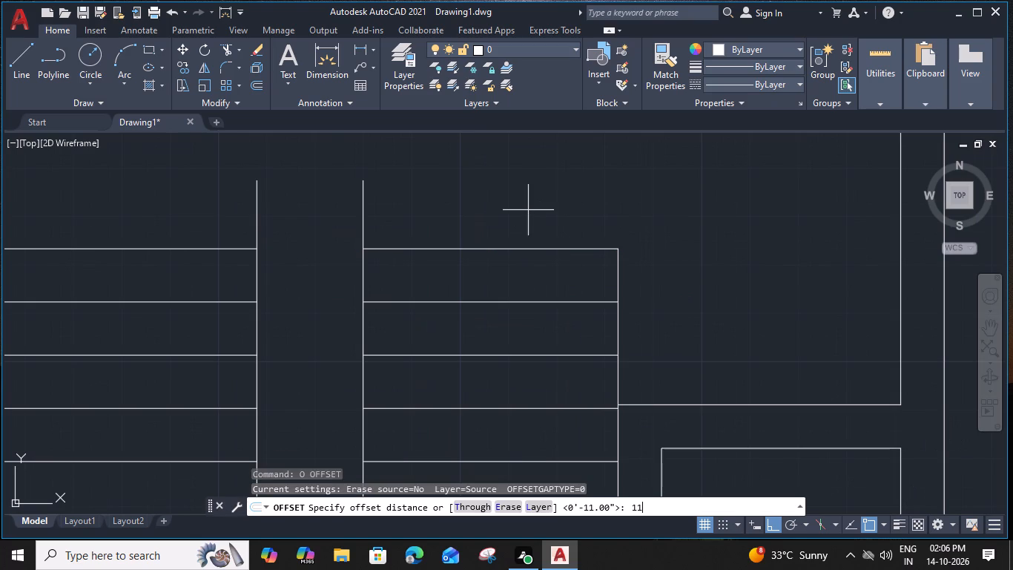
{"action": "key", "text": "BackSpace"}
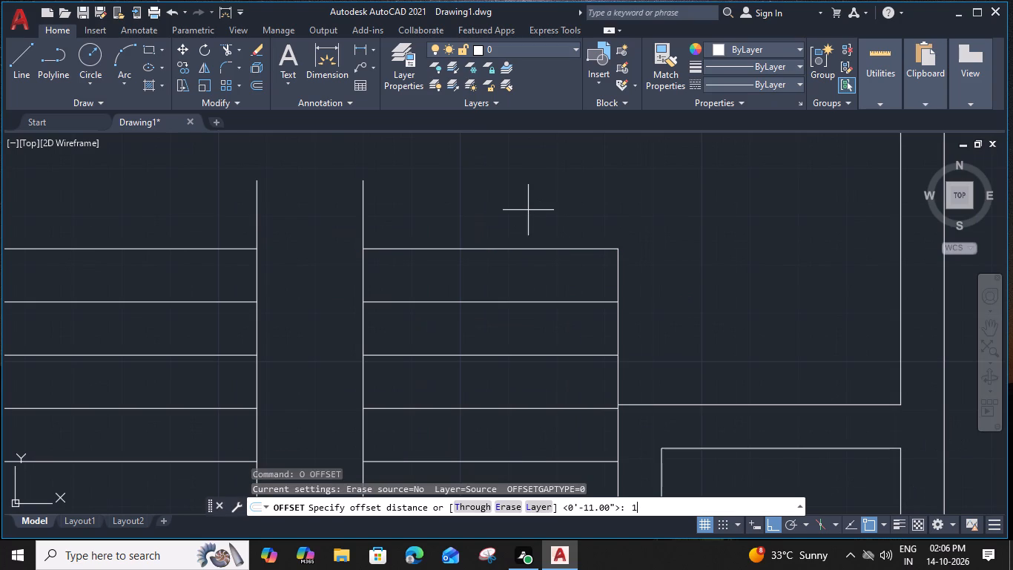
{"action": "key", "text": "shift+quotedbl"}
{"action": "key", "text": "Return"}
{"action": "left_click", "coordinate": [526, 197]}
{"action": "key", "text": "Escape"}
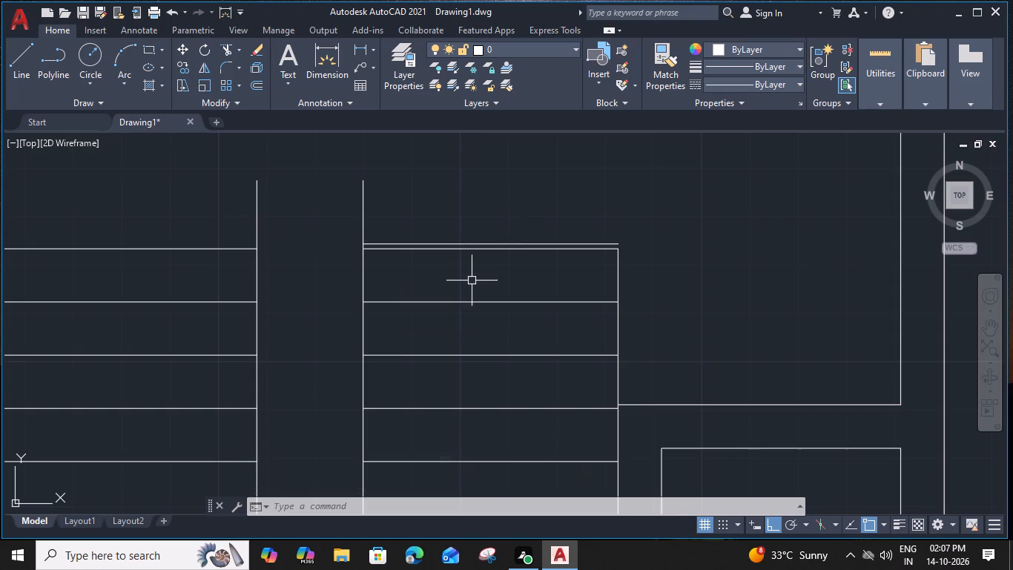
{"action": "key", "text": "Escape"}
Change the 1" offset line above the right flight's top tread to the dashed ACAD linetype.
{"action": "left_click", "coordinate": [478, 241]}
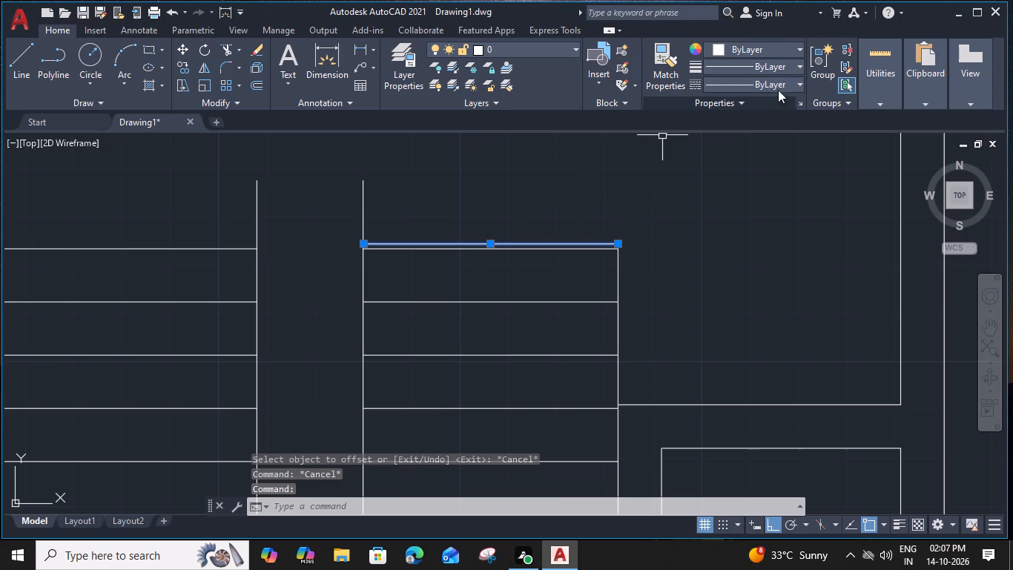
{"action": "left_click", "coordinate": [793, 75]}
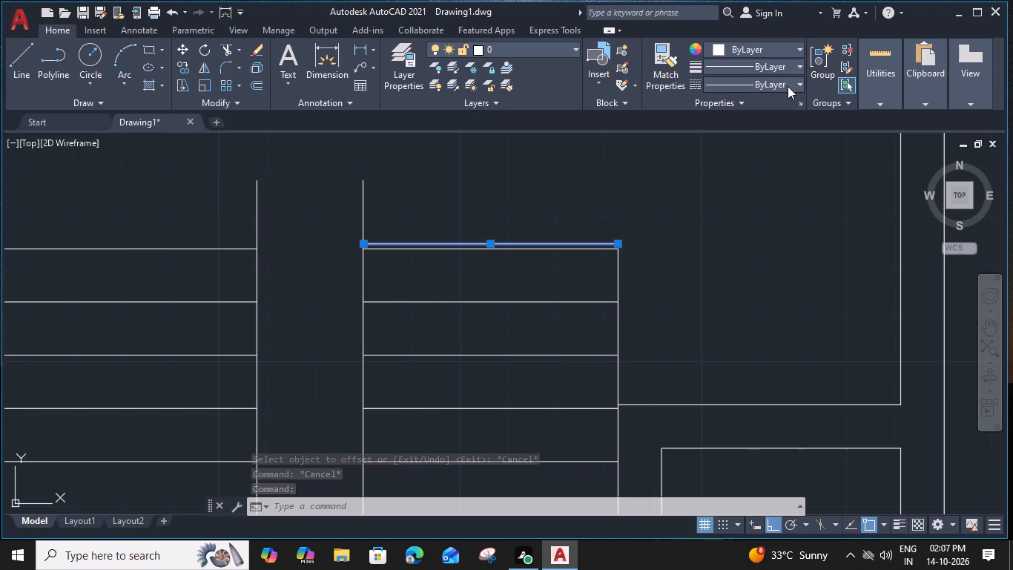
{"action": "left_click", "coordinate": [788, 85]}
{"action": "left_click", "coordinate": [770, 140]}
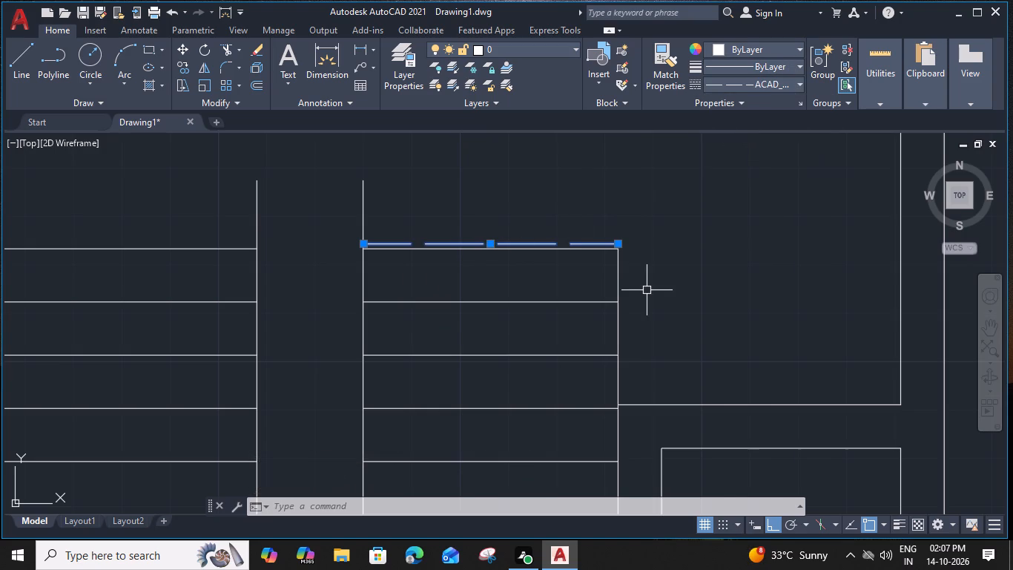
{"action": "key", "text": "Escape"}
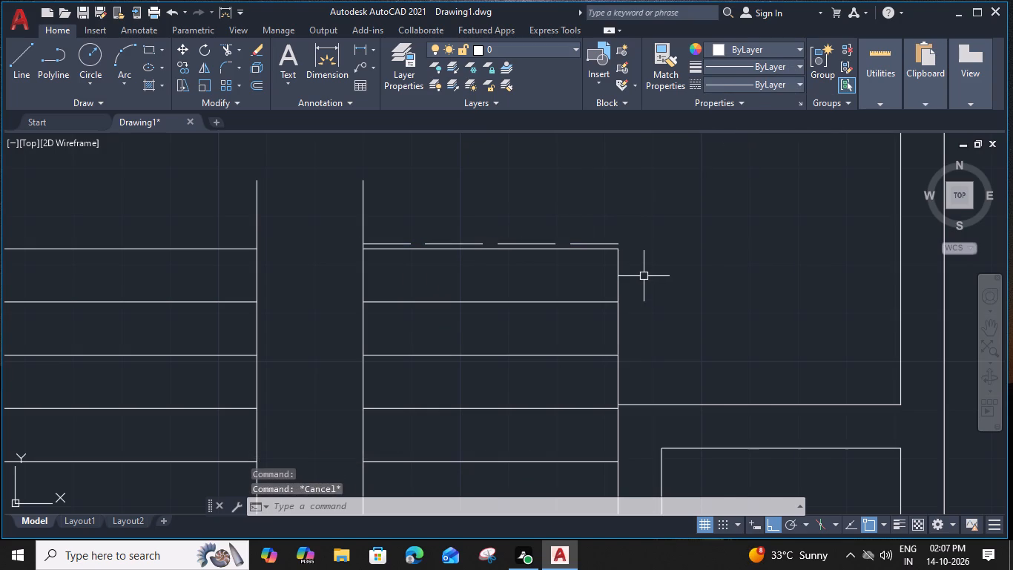
Offset both vertical stairwell lines 2" inward, toward the gap between the two flights.
{"action": "middle_click_drag", "start_coordinate": [666, 295], "coordinate": [632, 219]}
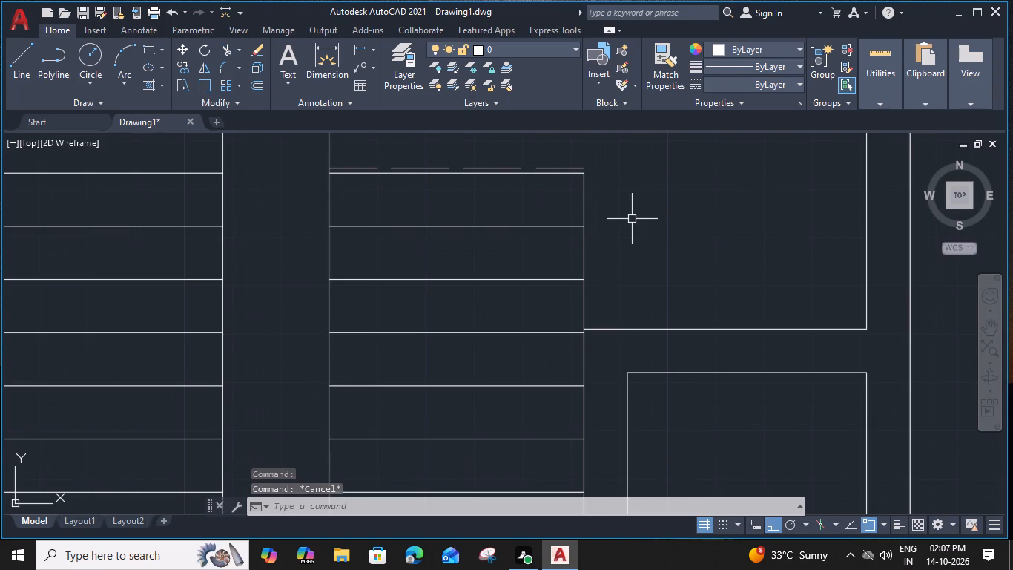
{"action": "scroll", "coordinate": [630, 212], "scroll_direction": "down", "scroll_amount": 2}
{"action": "middle_click_drag", "start_coordinate": [616, 313], "coordinate": [591, 291]}
{"action": "scroll", "coordinate": [484, 258], "scroll_direction": "up", "scroll_amount": 1}
{"action": "left_click", "coordinate": [489, 242]}
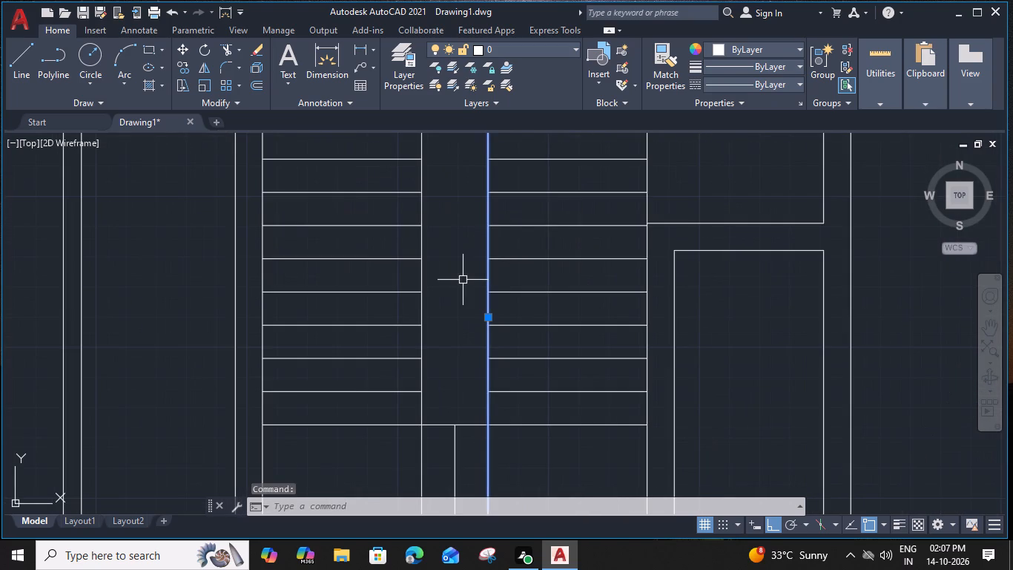
{"action": "type", "text": "o"}
{"action": "key", "text": "space"}
{"action": "type", "text": "2\""}
{"action": "key", "text": "Return"}
{"action": "left_click", "coordinate": [449, 280]}
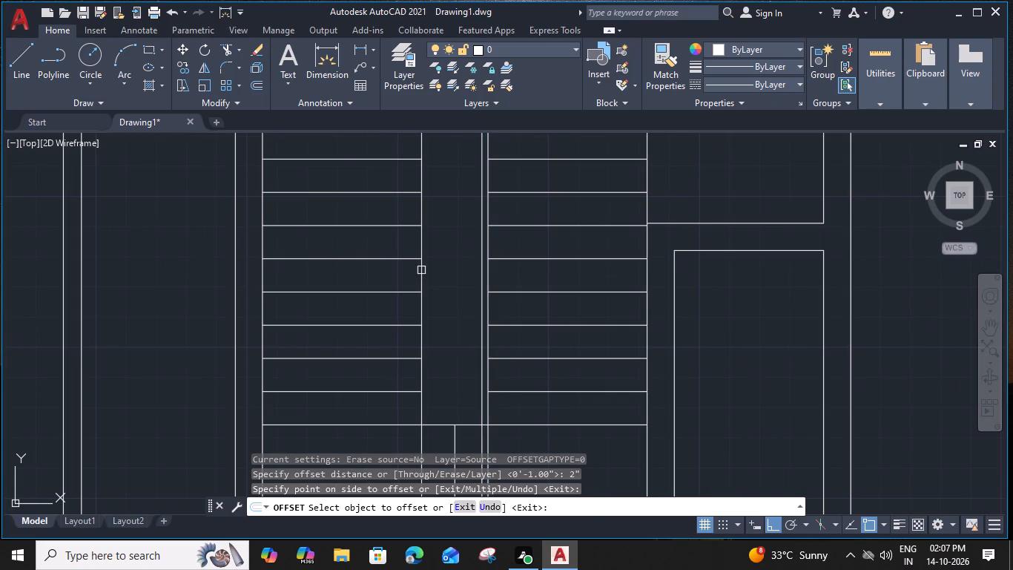
{"action": "left_click", "coordinate": [421, 270]}
{"action": "left_click", "coordinate": [443, 275]}
{"action": "key", "text": "Escape"}
Trim the two inner stairwell edge lines where they run below the flights' bottom tread line.
{"action": "type", "text": "tr"}
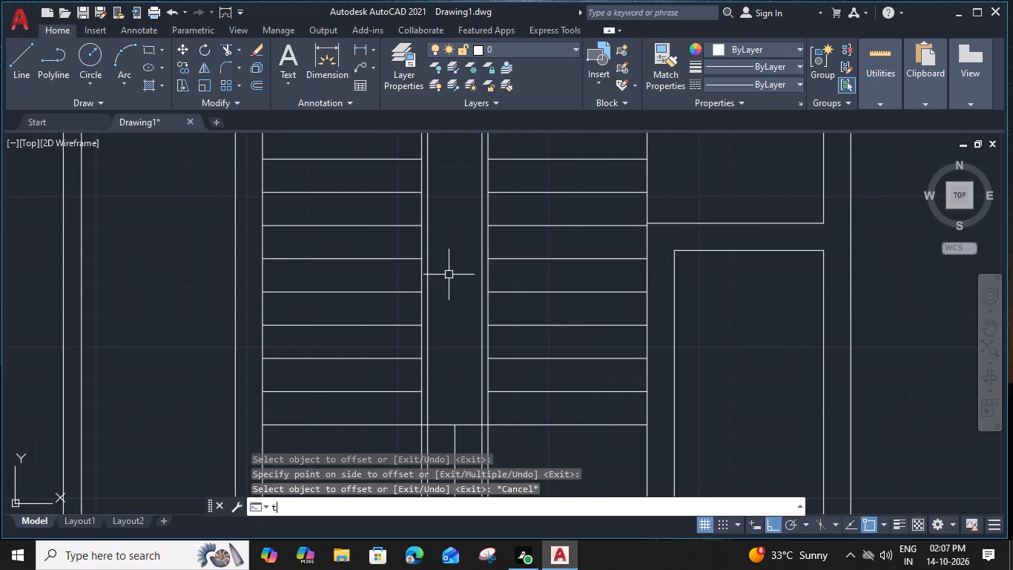
{"action": "key", "text": "space"}
{"action": "scroll", "coordinate": [473, 438], "scroll_direction": "up", "scroll_amount": 2}
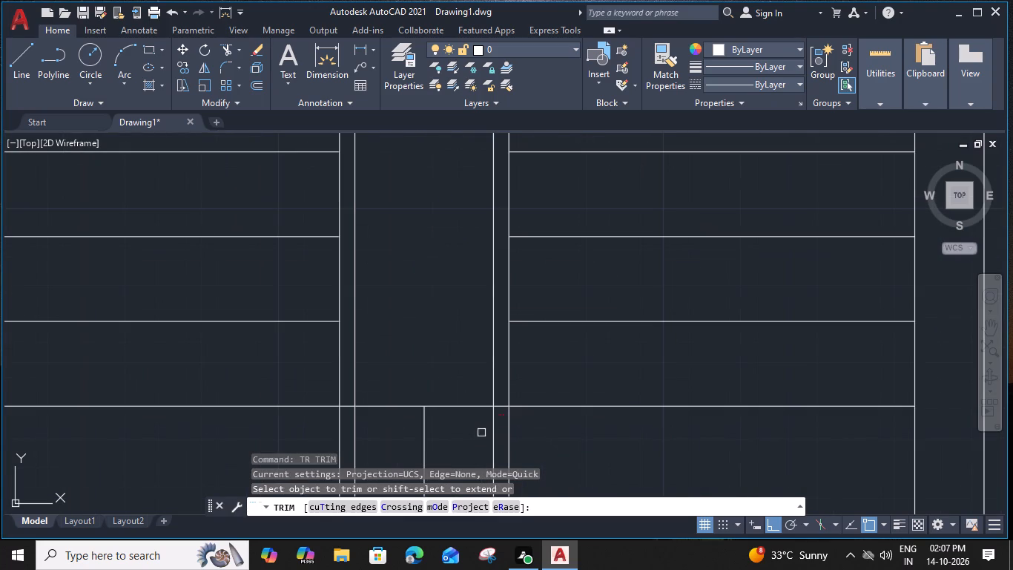
{"action": "left_click", "coordinate": [494, 425]}
{"action": "left_click", "coordinate": [352, 418]}
{"action": "key", "text": "Escape"}
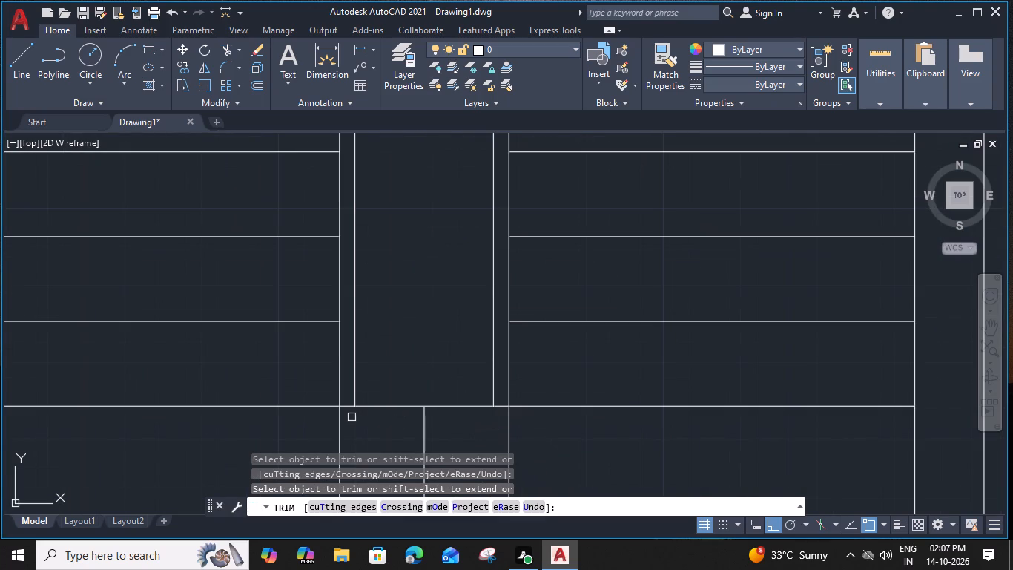
Draw a circle of about 1" radius centred between the top ends of the right flight's pair of stairwell edge lines.
{"action": "scroll", "coordinate": [411, 329], "scroll_direction": "down", "scroll_amount": 2}
{"action": "middle_click_drag", "start_coordinate": [416, 231], "coordinate": [429, 424]}
{"action": "scroll", "coordinate": [439, 200], "scroll_direction": "up", "scroll_amount": 1}
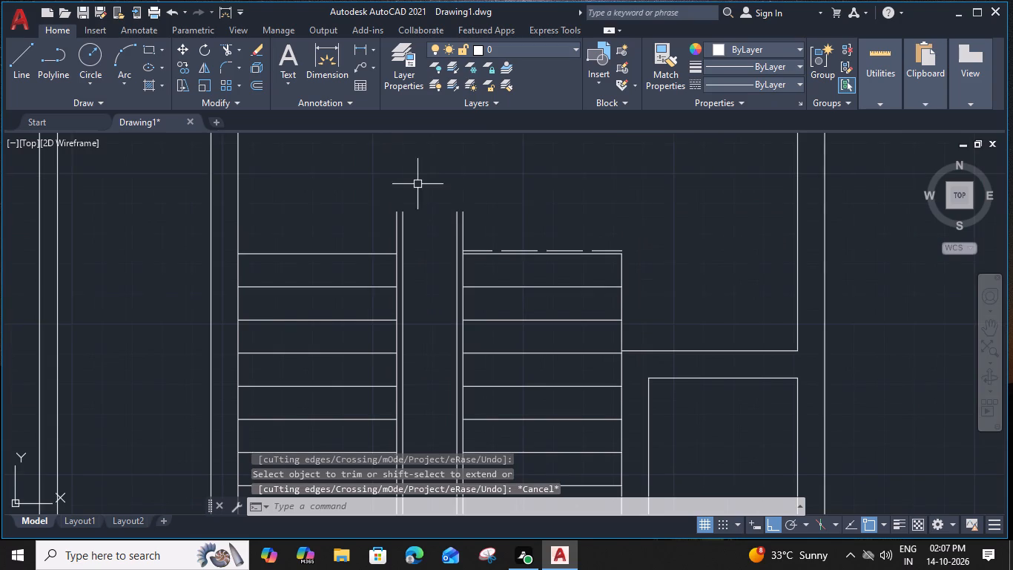
{"action": "scroll", "coordinate": [418, 184], "scroll_direction": "up", "scroll_amount": 2}
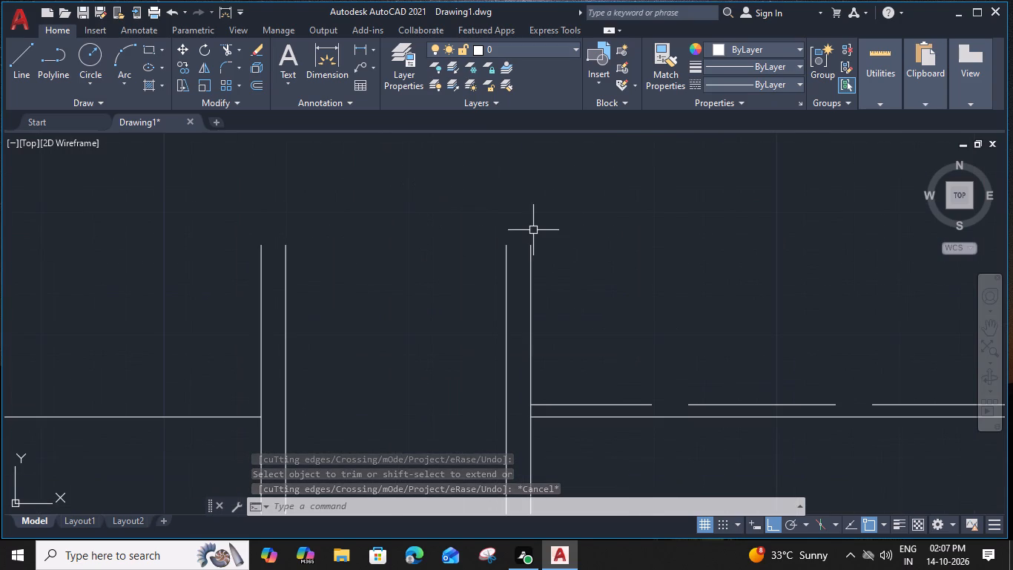
{"action": "type", "text": "c"}
{"action": "key", "text": "space"}
{"action": "scroll", "coordinate": [512, 237], "scroll_direction": "up", "scroll_amount": 3}
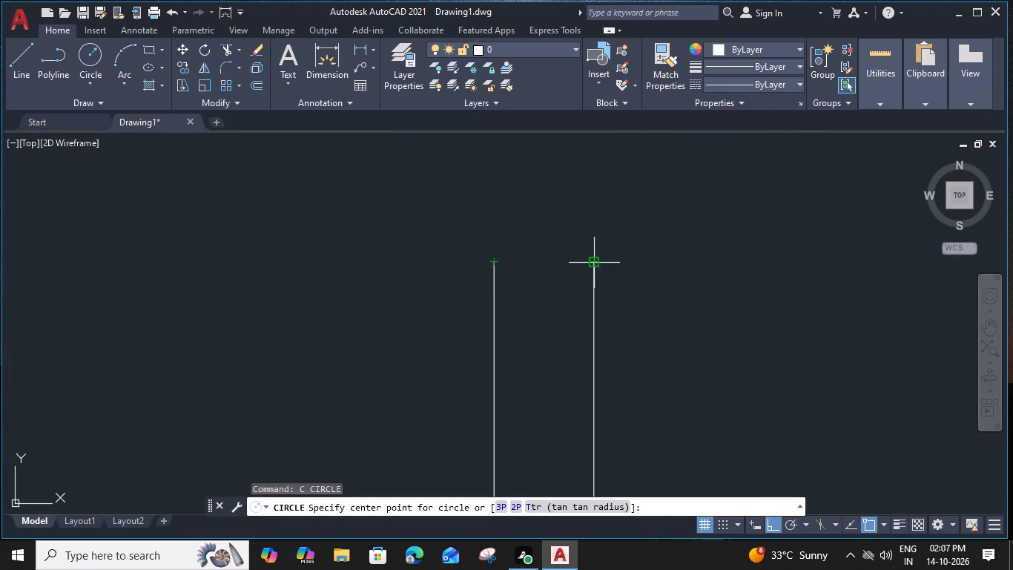
{"action": "left_click", "coordinate": [546, 264]}
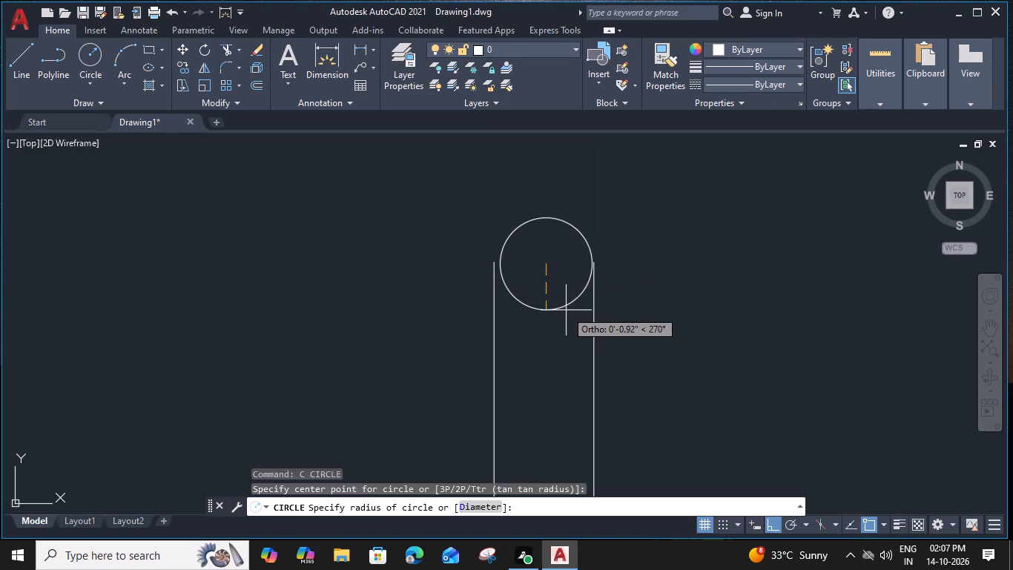
{"action": "left_click", "coordinate": [547, 318]}
Move the circle about 0.07" straight down at the top of the right pair of stairwell edge lines.
{"action": "left_click", "coordinate": [534, 318]}
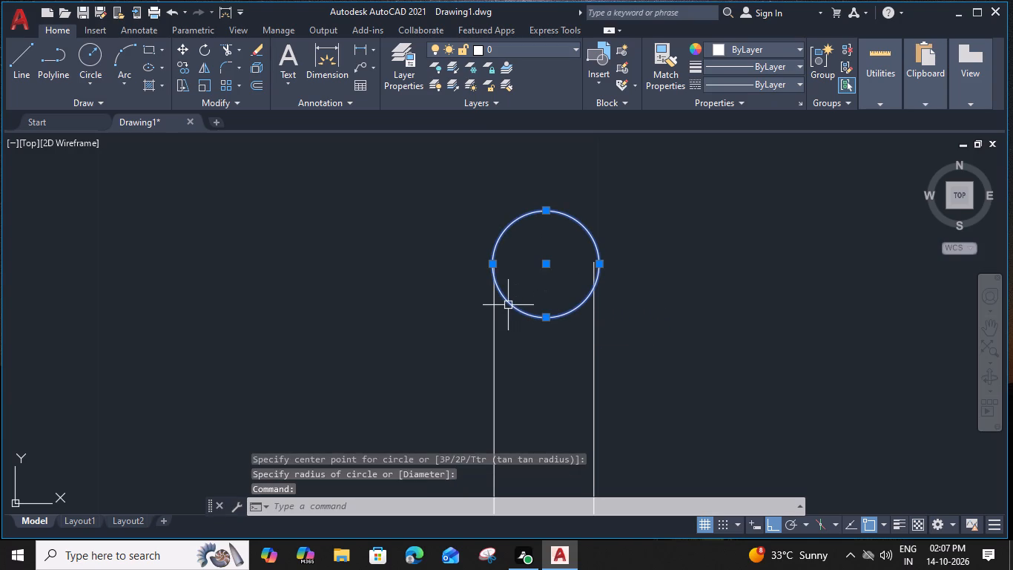
{"action": "type", "text": "m"}
{"action": "key", "text": "space"}
{"action": "scroll", "coordinate": [488, 263], "scroll_direction": "up", "scroll_amount": 1}
{"action": "left_click", "coordinate": [494, 266]}
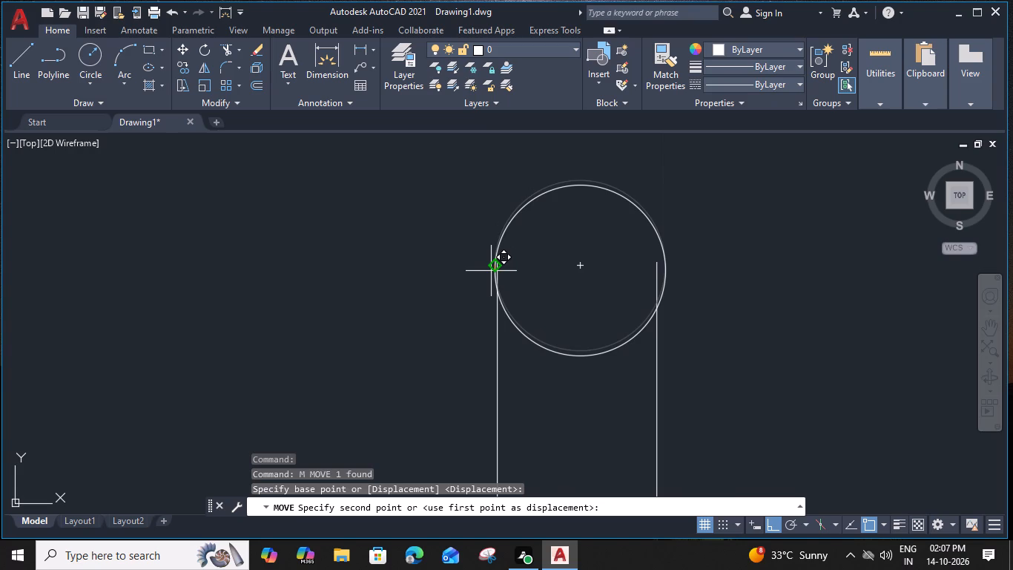
{"action": "scroll", "coordinate": [491, 271], "scroll_direction": "up", "scroll_amount": 2}
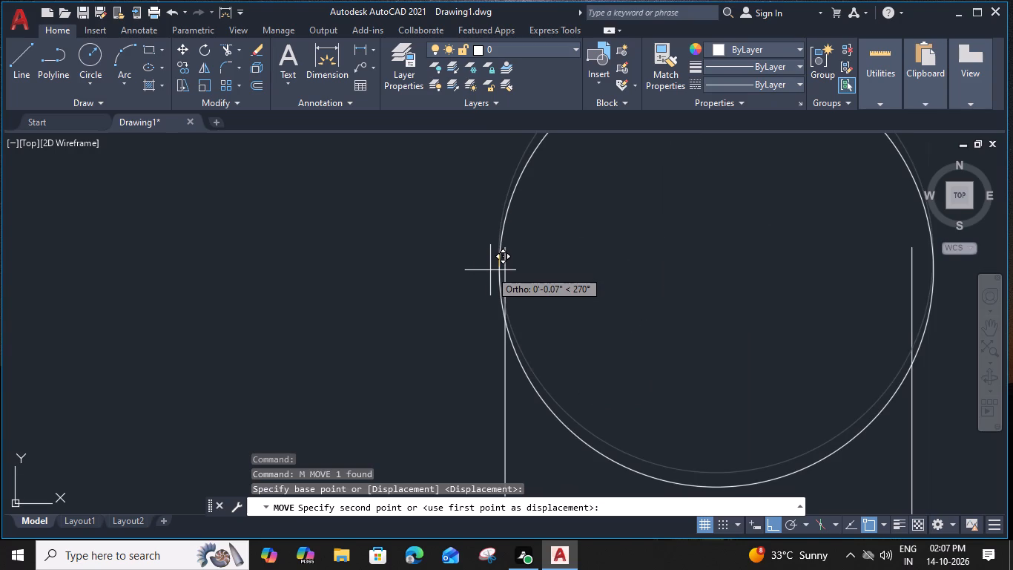
{"action": "left_click", "coordinate": [491, 269]}
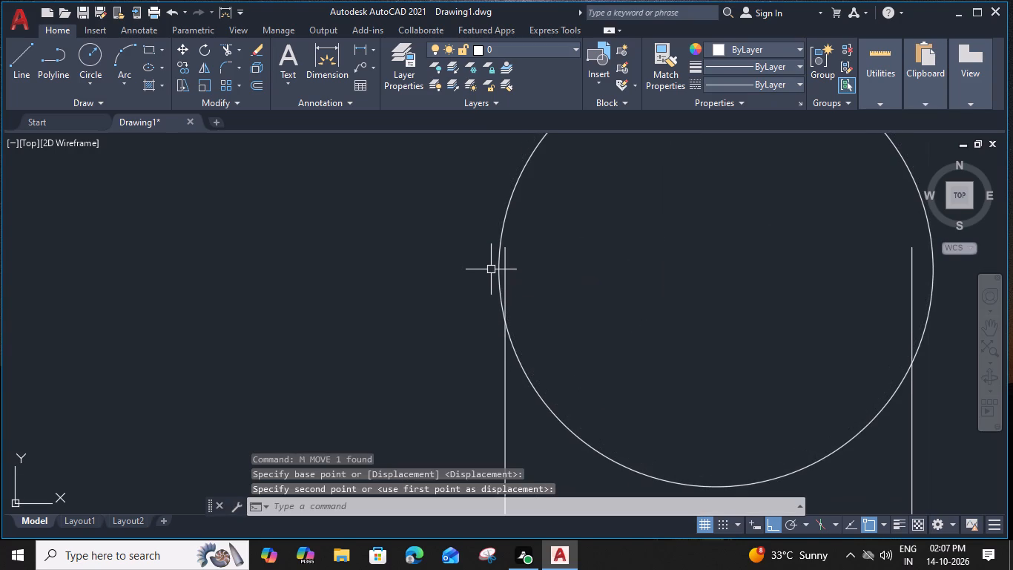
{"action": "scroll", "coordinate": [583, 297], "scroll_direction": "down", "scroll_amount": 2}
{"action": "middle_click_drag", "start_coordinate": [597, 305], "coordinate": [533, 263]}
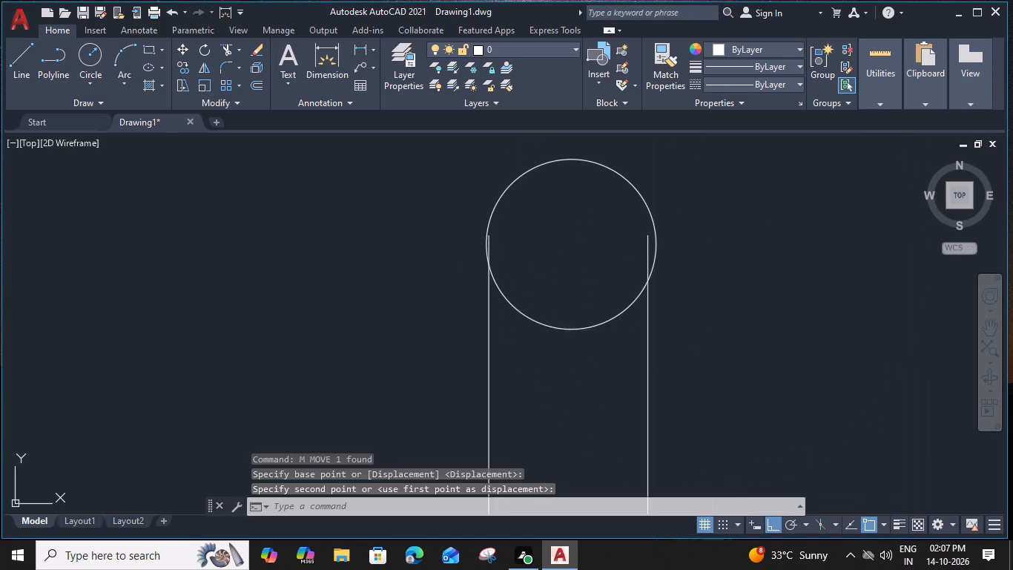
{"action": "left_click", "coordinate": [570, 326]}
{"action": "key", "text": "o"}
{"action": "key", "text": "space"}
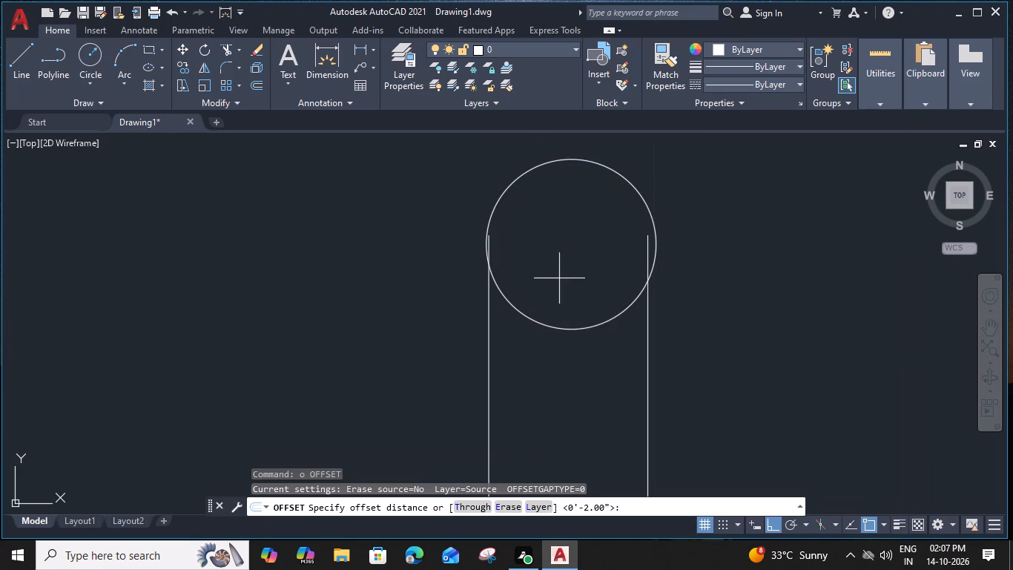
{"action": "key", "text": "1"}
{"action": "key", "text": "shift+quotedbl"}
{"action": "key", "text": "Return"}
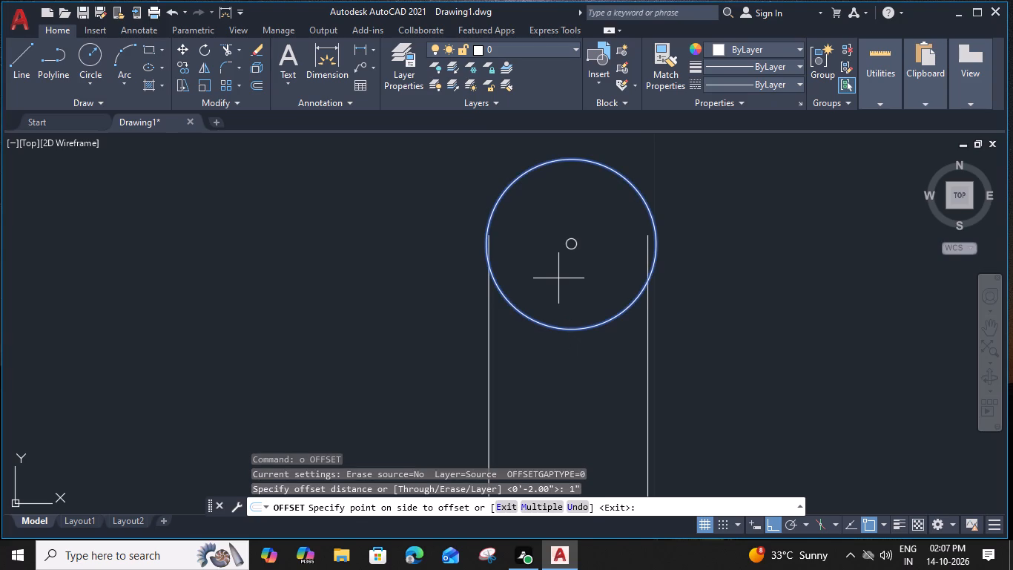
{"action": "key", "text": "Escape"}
Offset the circle 0.3" inward twice, making three concentric circles at the top of the right edge lines.
{"action": "left_click", "coordinate": [573, 330]}
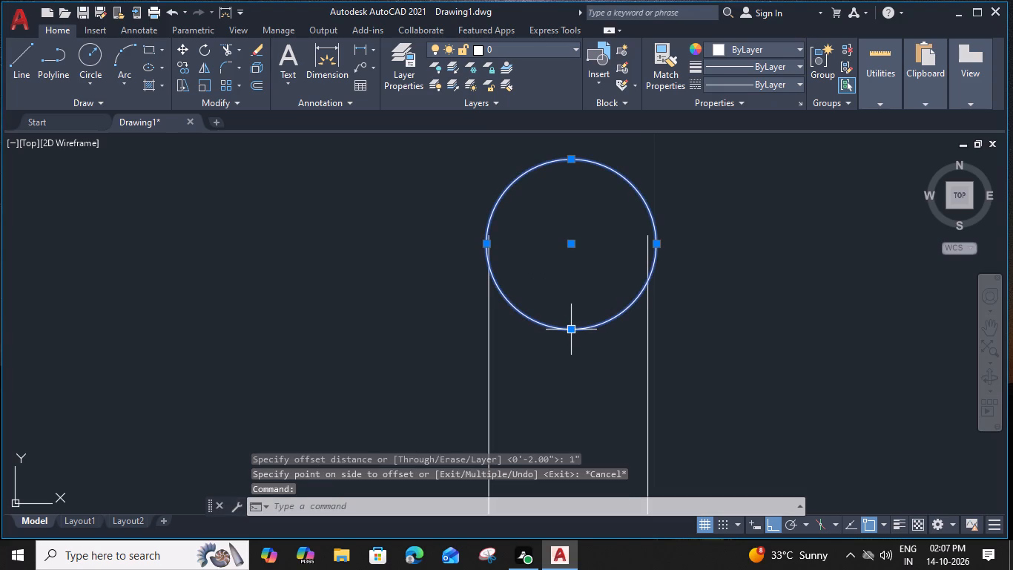
{"action": "type", "text": "o 0."}
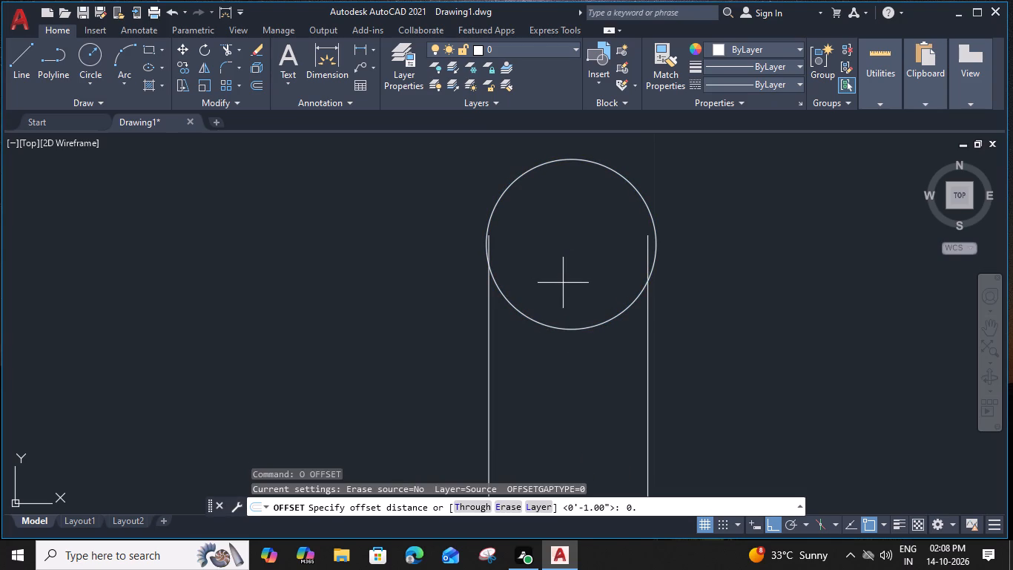
{"action": "type", "text": "3\""}
{"action": "key", "text": "Return"}
{"action": "left_click", "coordinate": [563, 284]}
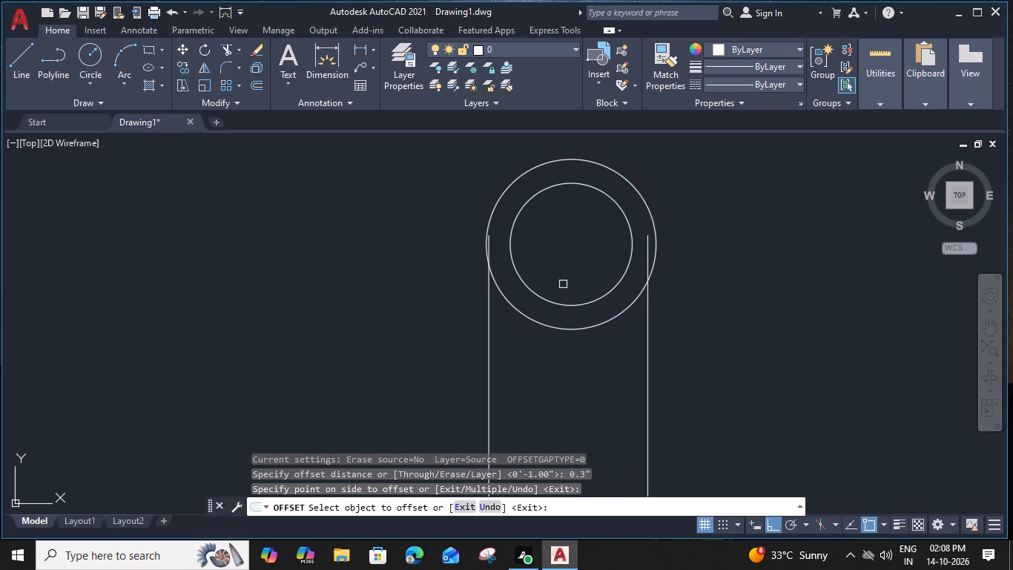
{"action": "left_click", "coordinate": [576, 303]}
{"action": "left_click", "coordinate": [567, 261]}
{"action": "key", "text": "Escape"}
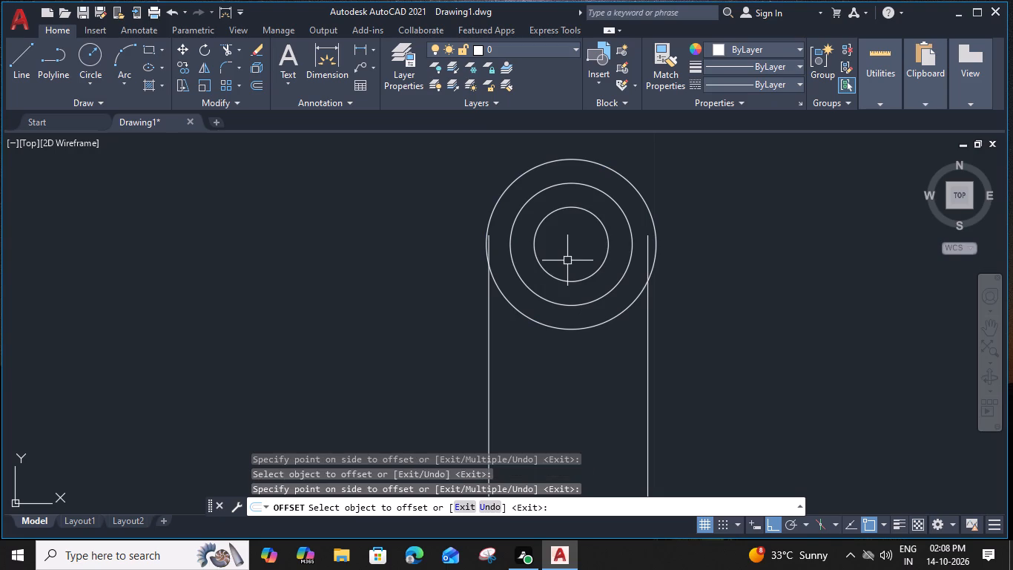
Trim the ends of the right pair of stairwell edge lines that lie inside the outer circle.
{"action": "type", "text": "tr"}
{"action": "key", "text": "space"}
{"action": "scroll", "coordinate": [518, 254], "scroll_direction": "up", "scroll_amount": 3}
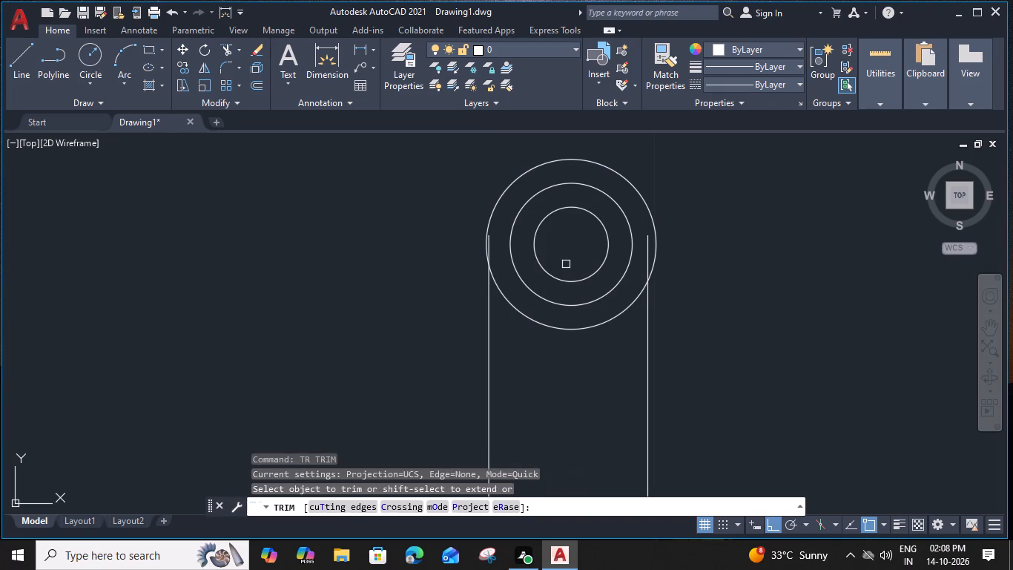
{"action": "left_click", "coordinate": [404, 232]}
{"action": "scroll", "coordinate": [404, 232], "scroll_direction": "down", "scroll_amount": 3}
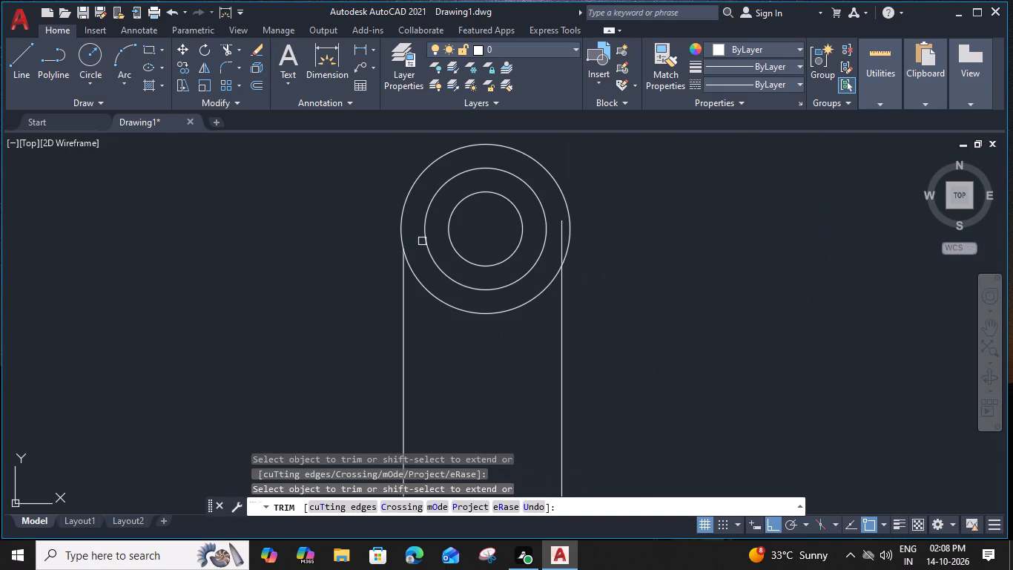
{"action": "left_click", "coordinate": [562, 240]}
{"action": "key", "text": "Escape"}
Group the three concentric circles at the top of the right edge lines.
{"action": "left_click_drag", "start_coordinate": [566, 158], "coordinate": [564, 167]}
{"action": "left_click", "coordinate": [481, 258]}
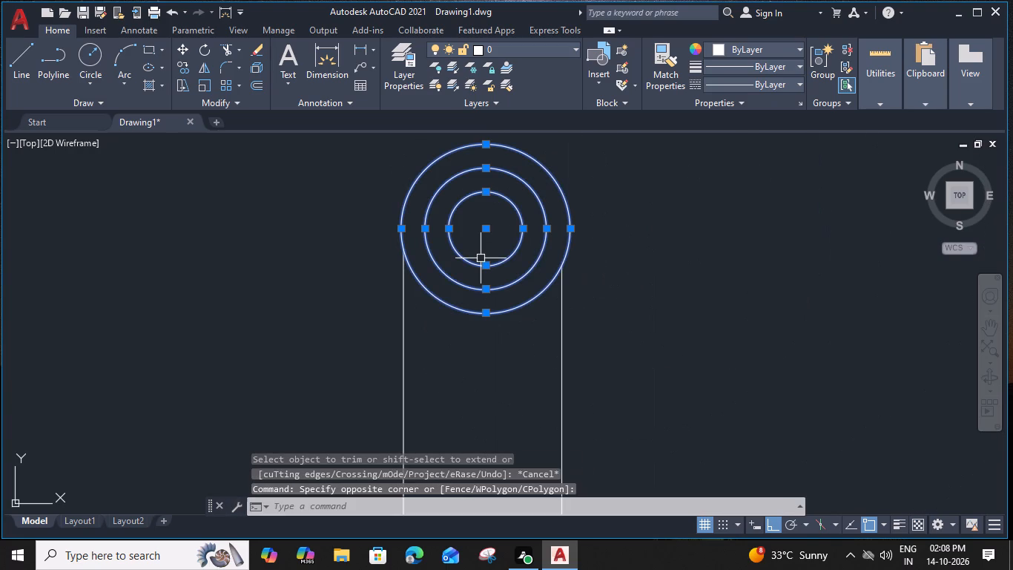
{"action": "type", "text": "g"}
{"action": "key", "text": "space"}
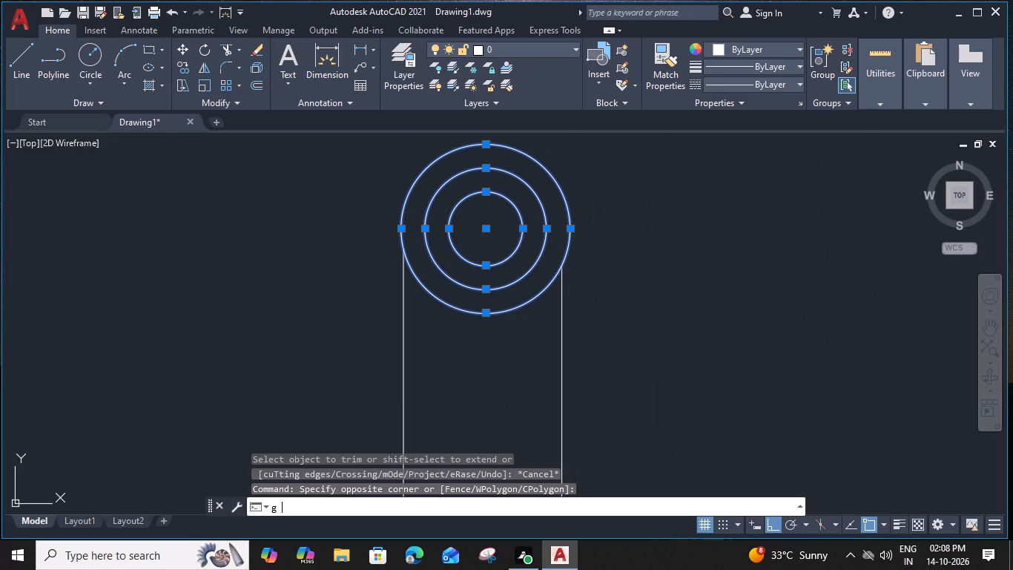
Copy the circle group horizontally onto the top of the left flight's pair of stairwell edge lines.
{"action": "left_click", "coordinate": [481, 264]}
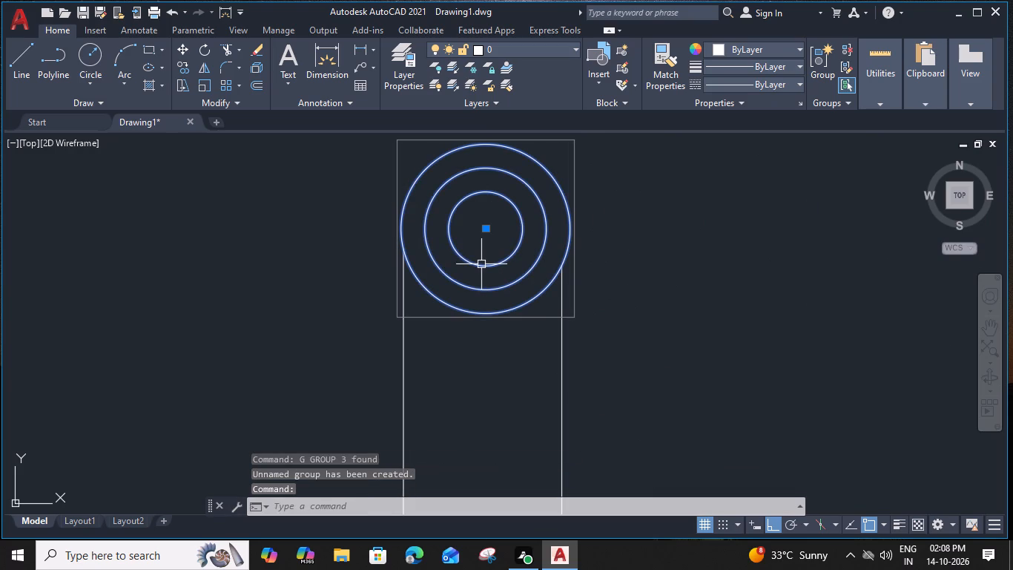
{"action": "type", "text": "co"}
{"action": "key", "text": "space"}
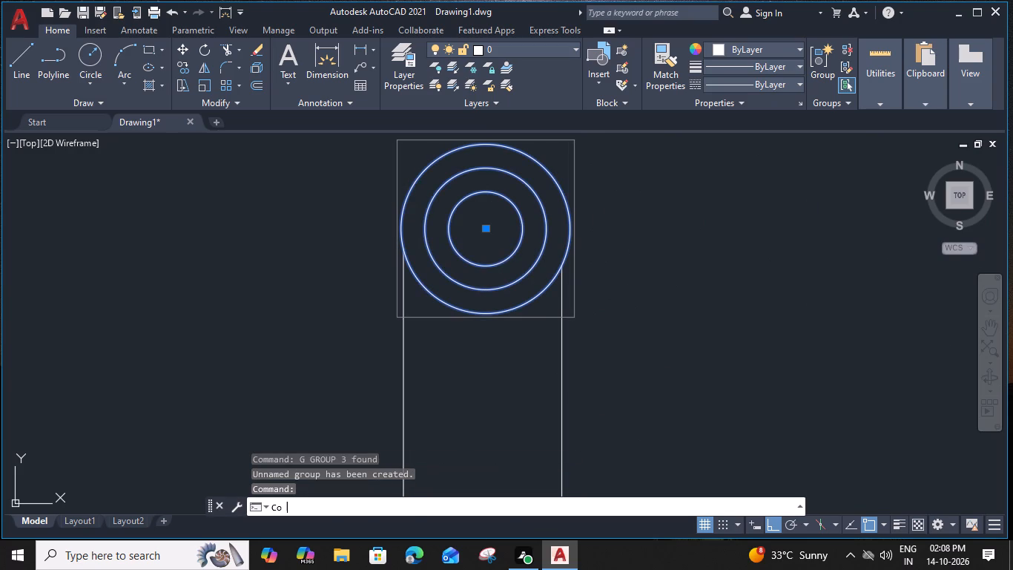
{"action": "left_click", "coordinate": [559, 269]}
{"action": "scroll", "coordinate": [559, 269], "scroll_direction": "down", "scroll_amount": 3}
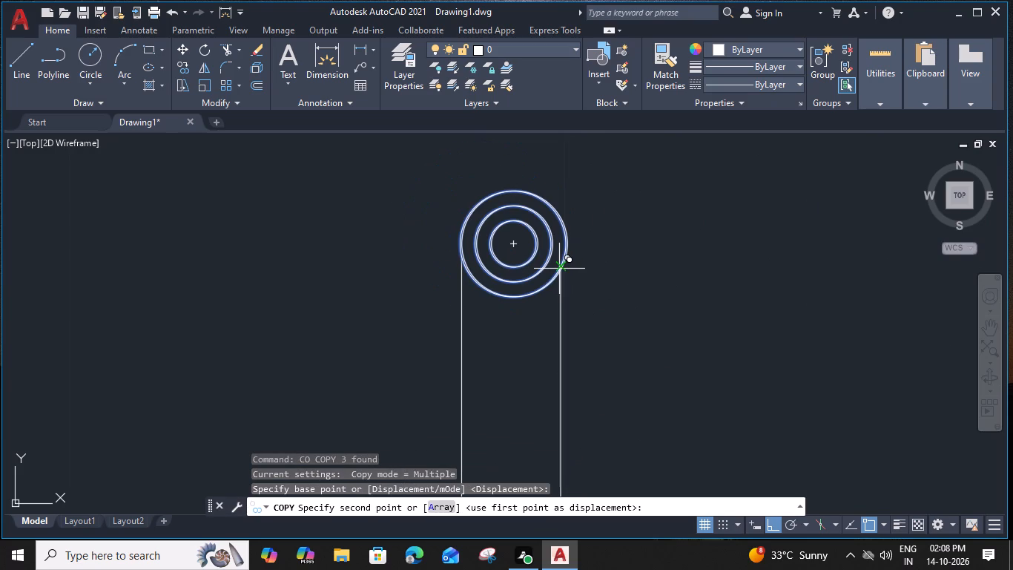
{"action": "middle_click_drag", "start_coordinate": [377, 283], "coordinate": [582, 266]}
{"action": "scroll", "coordinate": [581, 266], "scroll_direction": "down", "scroll_amount": 1}
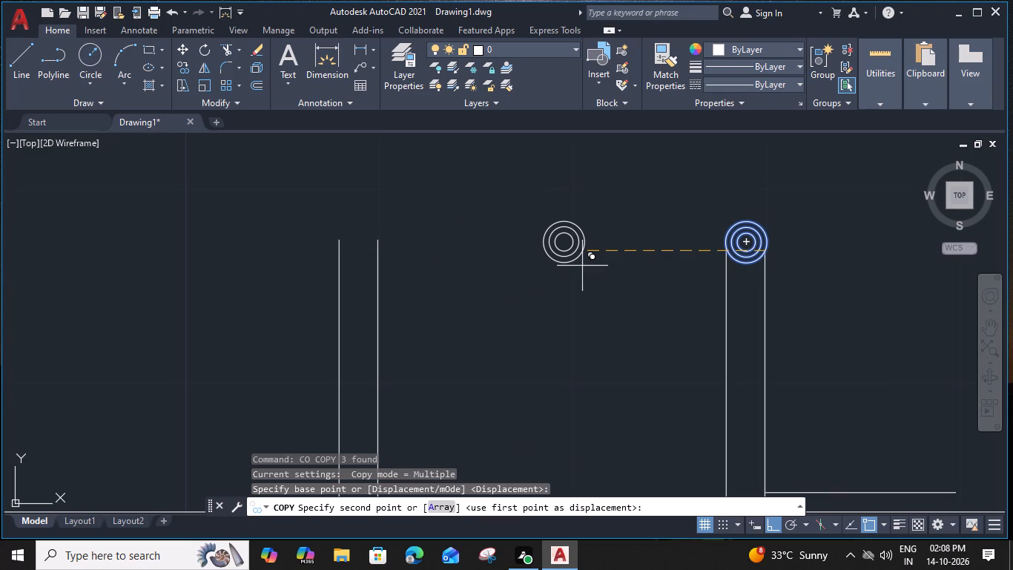
{"action": "scroll", "coordinate": [457, 266], "scroll_direction": "up", "scroll_amount": 2}
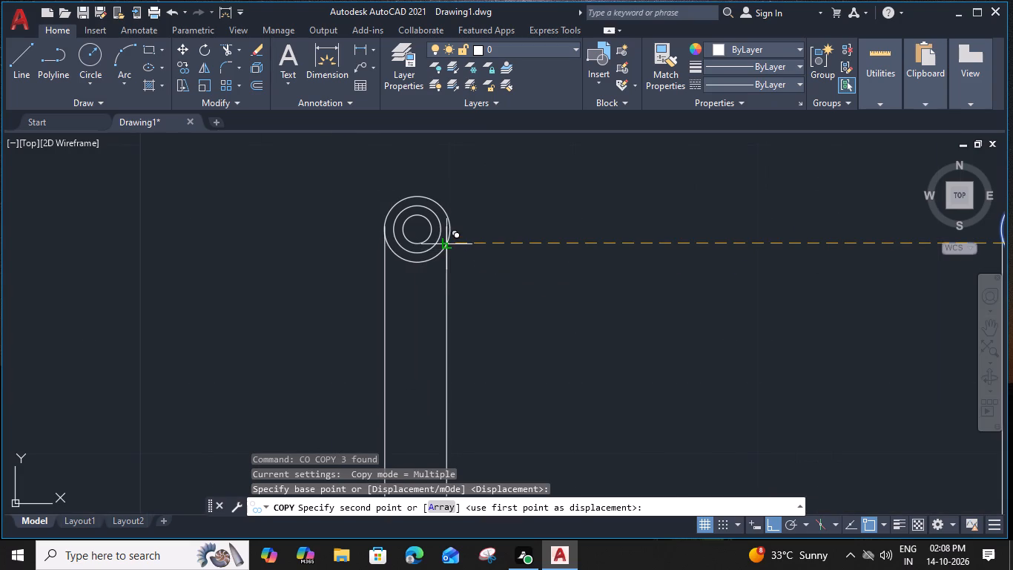
{"action": "scroll", "coordinate": [444, 246], "scroll_direction": "up", "scroll_amount": 2}
{"action": "left_click", "coordinate": [449, 243]}
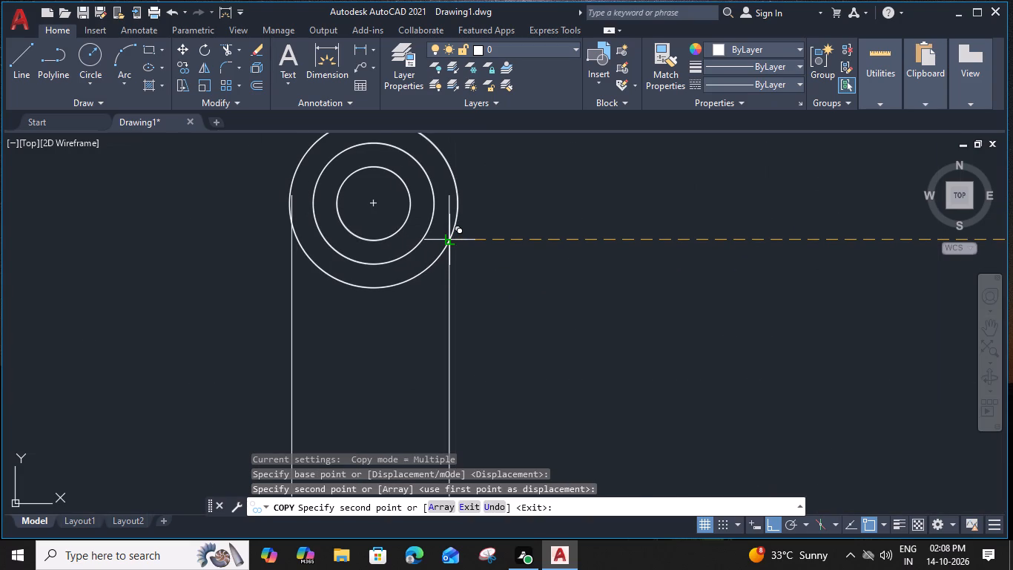
{"action": "key", "text": "Escape"}
Trim the ends of the left pair of stairwell edge lines that lie inside the copied outer circle.
{"action": "type", "text": "tr"}
{"action": "key", "text": "space"}
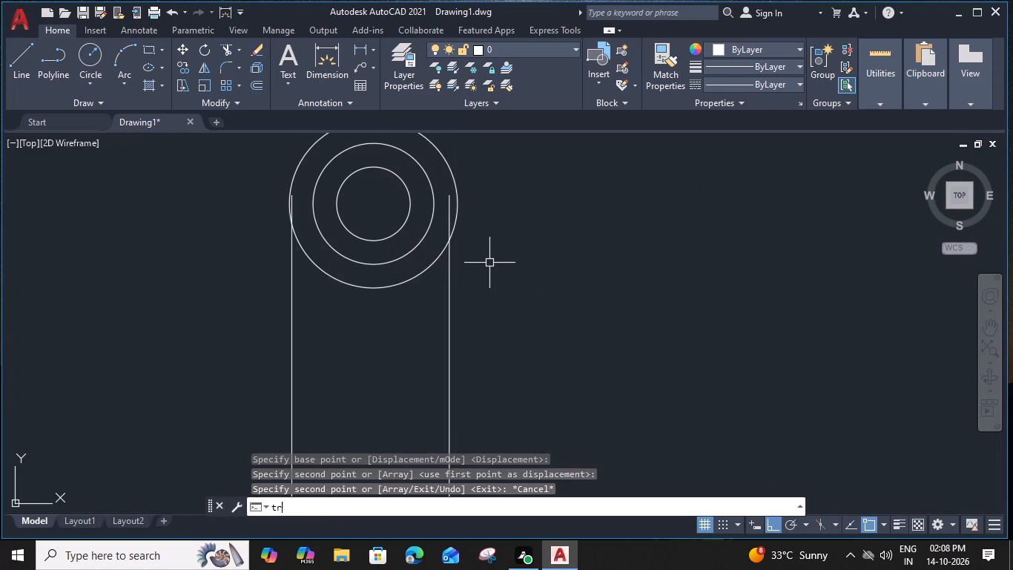
{"action": "left_click", "coordinate": [449, 214]}
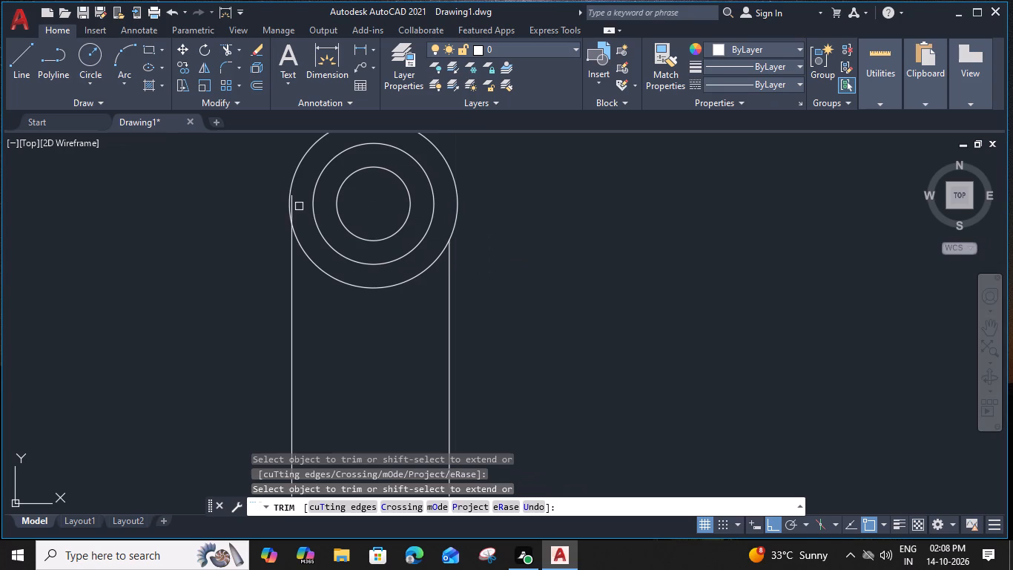
{"action": "left_click", "coordinate": [294, 204]}
{"action": "key", "text": "Escape"}
Offset the dashed nosing line at the top of the right flight 11" downward onto the next tread.
{"action": "scroll", "coordinate": [315, 204], "scroll_direction": "down", "scroll_amount": 3}
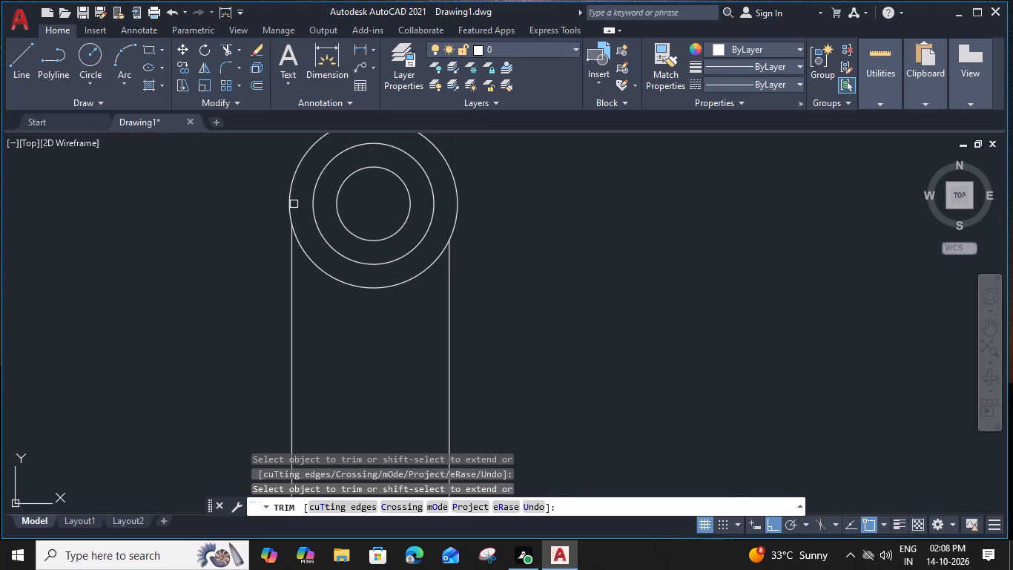
{"action": "scroll", "coordinate": [443, 285], "scroll_direction": "down", "scroll_amount": 1}
{"action": "scroll", "coordinate": [495, 347], "scroll_direction": "down", "scroll_amount": 2}
{"action": "middle_click_drag", "start_coordinate": [501, 350], "coordinate": [466, 211]}
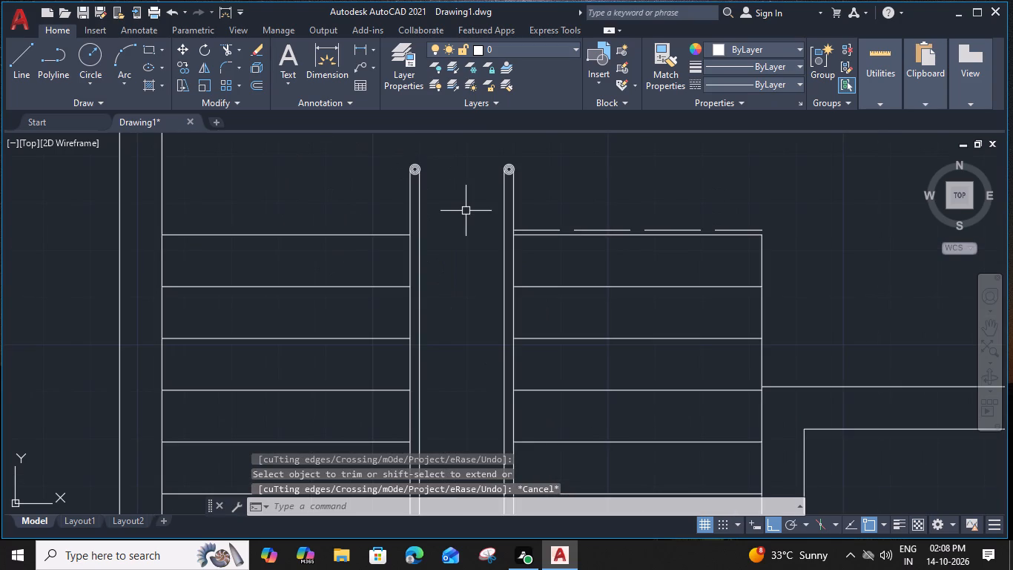
{"action": "scroll", "coordinate": [572, 228], "scroll_direction": "up", "scroll_amount": 2}
{"action": "left_click", "coordinate": [592, 232]}
{"action": "type", "text": "o"}
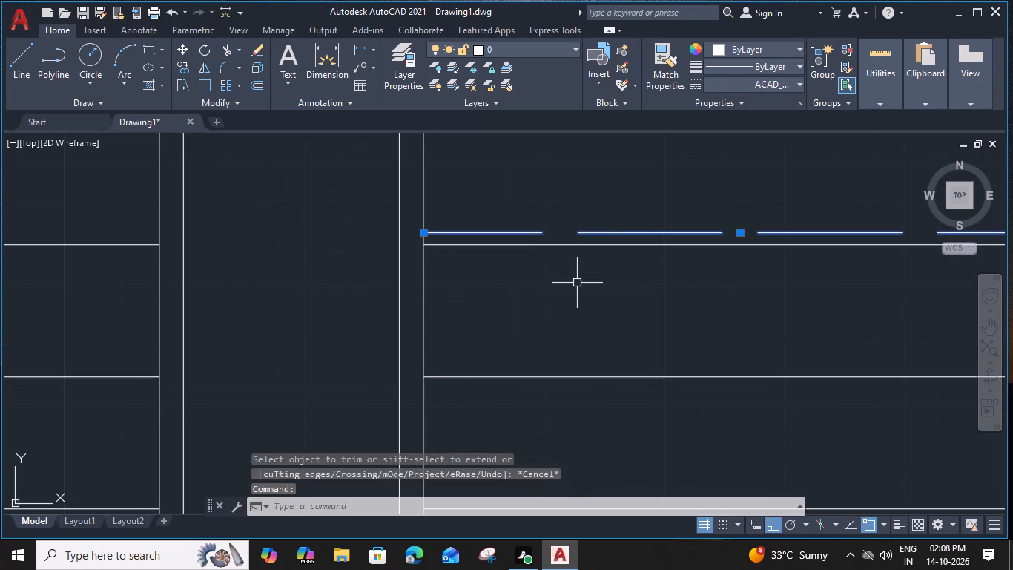
{"action": "key", "text": "space"}
{"action": "key", "text": "1"}
{"action": "key", "text": "1"}
{"action": "key", "text": "shift+quotedbl"}
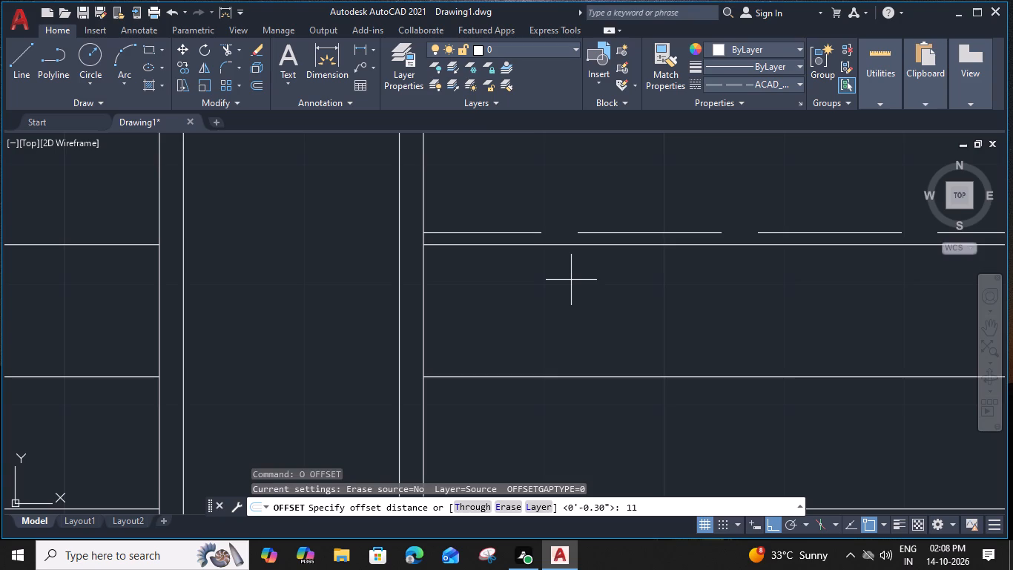
{"action": "key", "text": "Return"}
{"action": "left_click", "coordinate": [580, 317]}
Continue the 11" downward offsets of the dashed nosing line for the next four treads of the right flight.
{"action": "middle_click_drag", "start_coordinate": [610, 376], "coordinate": [520, 142]}
{"action": "middle_click_drag", "start_coordinate": [520, 145], "coordinate": [512, 191]}
{"action": "left_click", "coordinate": [524, 174]}
{"action": "left_click", "coordinate": [532, 256]}
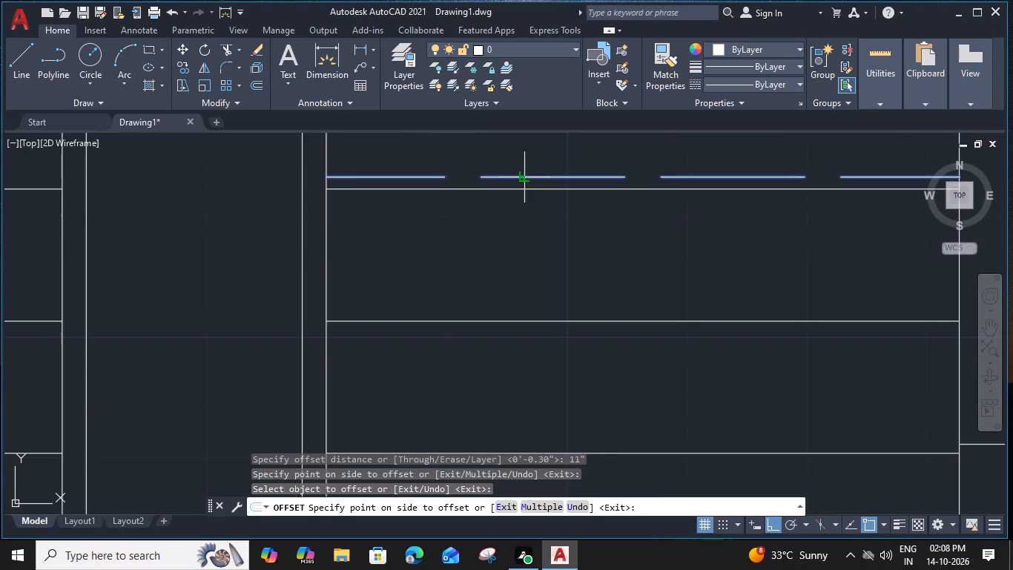
{"action": "left_click", "coordinate": [538, 306]}
{"action": "left_click", "coordinate": [547, 373]}
{"action": "middle_click_drag", "start_coordinate": [543, 350], "coordinate": [534, 220]}
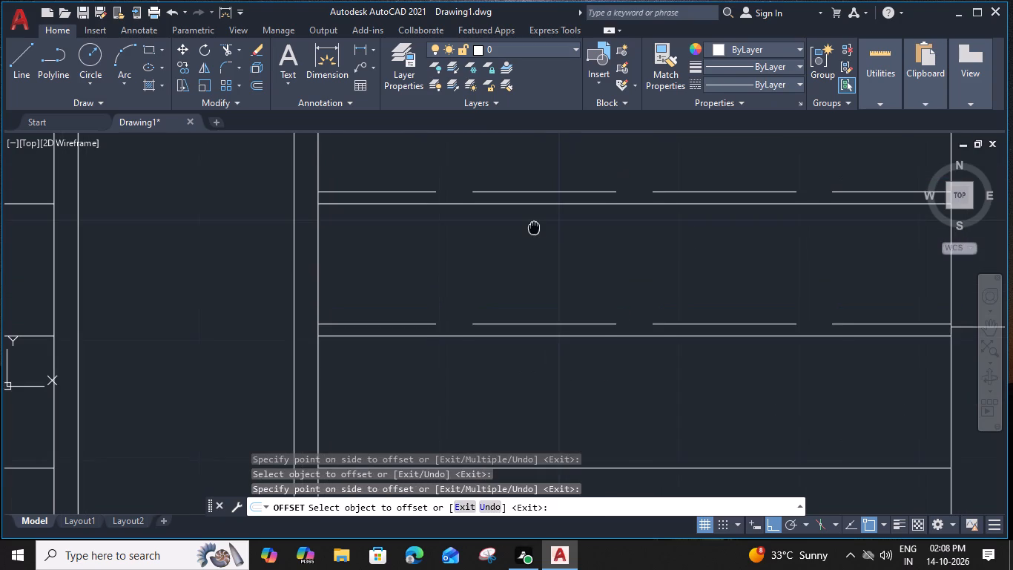
{"action": "left_click", "coordinate": [556, 313]}
{"action": "left_click", "coordinate": [555, 365]}
{"action": "middle_click_drag", "start_coordinate": [552, 364], "coordinate": [538, 196]}
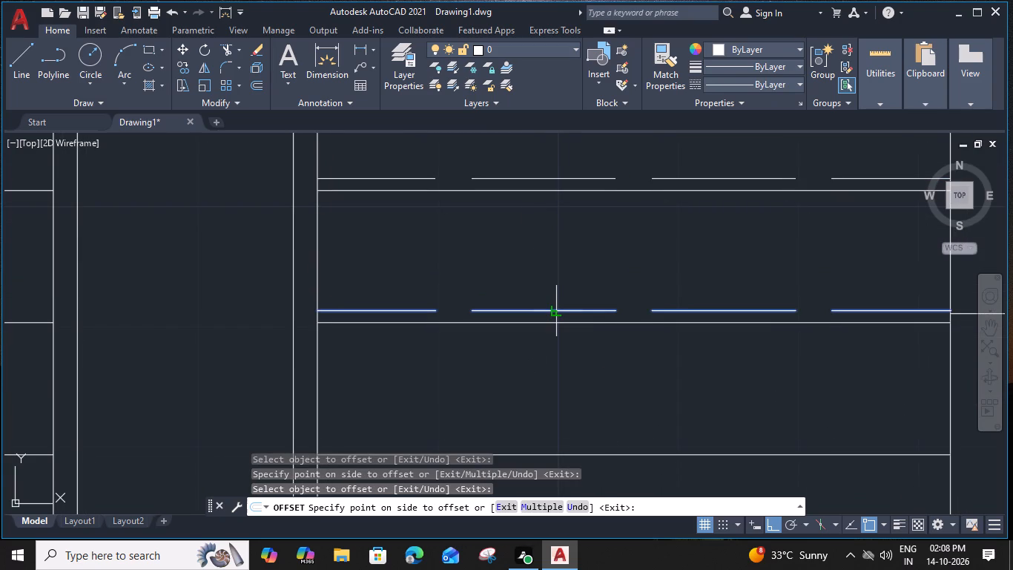
{"action": "left_click", "coordinate": [549, 274]}
{"action": "left_click", "coordinate": [544, 338]}
Repeat the 11" nosing offset for the remaining four treads, down to the bottom line of the right flight.
{"action": "middle_click_drag", "start_coordinate": [542, 296], "coordinate": [536, 173]}
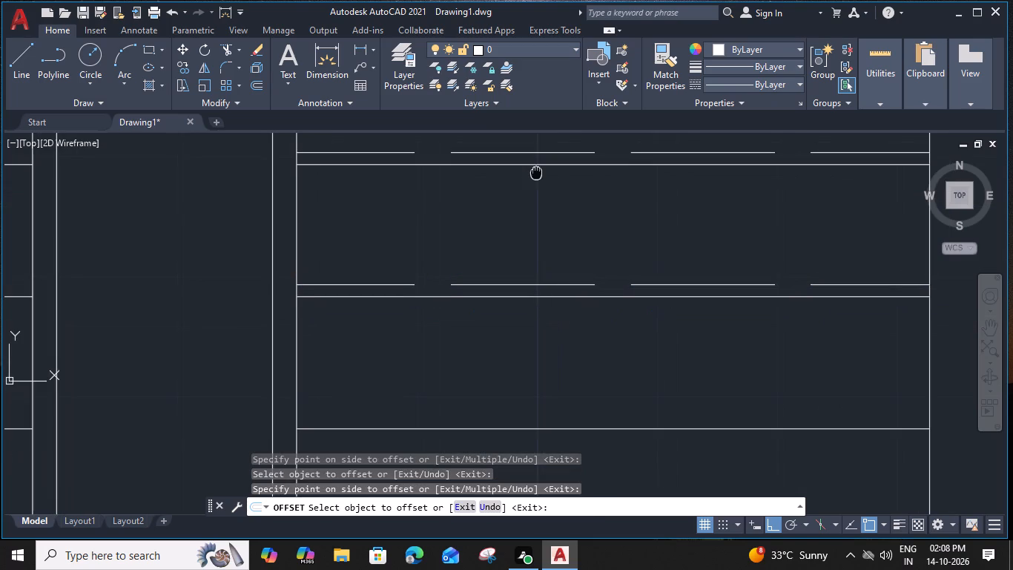
{"action": "left_click", "coordinate": [555, 286]}
{"action": "left_click", "coordinate": [555, 346]}
{"action": "middle_click_drag", "start_coordinate": [552, 328], "coordinate": [559, 125]}
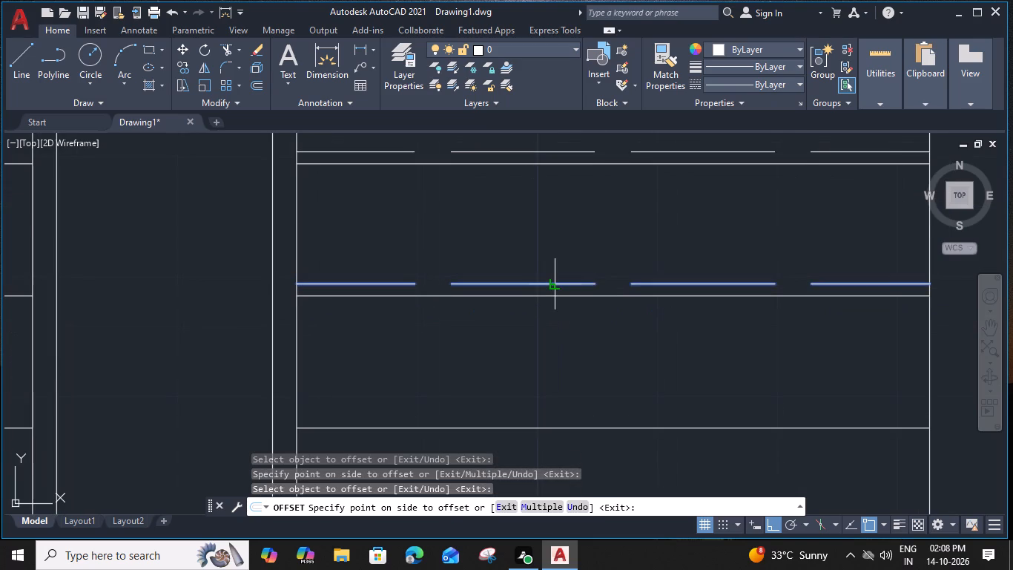
{"action": "left_click", "coordinate": [564, 212]}
{"action": "left_click", "coordinate": [557, 306]}
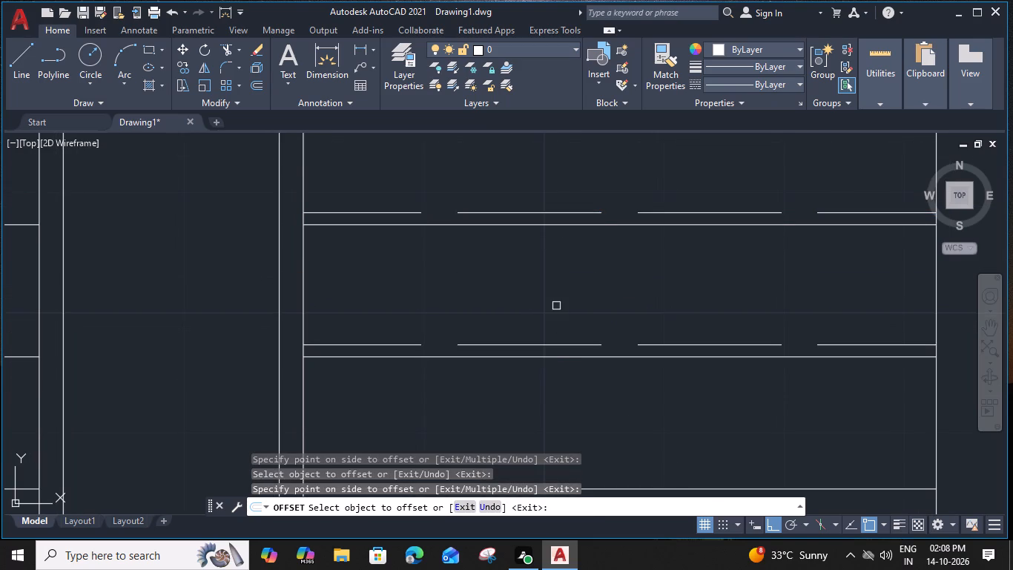
{"action": "middle_click_drag", "start_coordinate": [553, 361], "coordinate": [557, 269]}
{"action": "left_click", "coordinate": [557, 254]}
{"action": "left_click", "coordinate": [551, 344]}
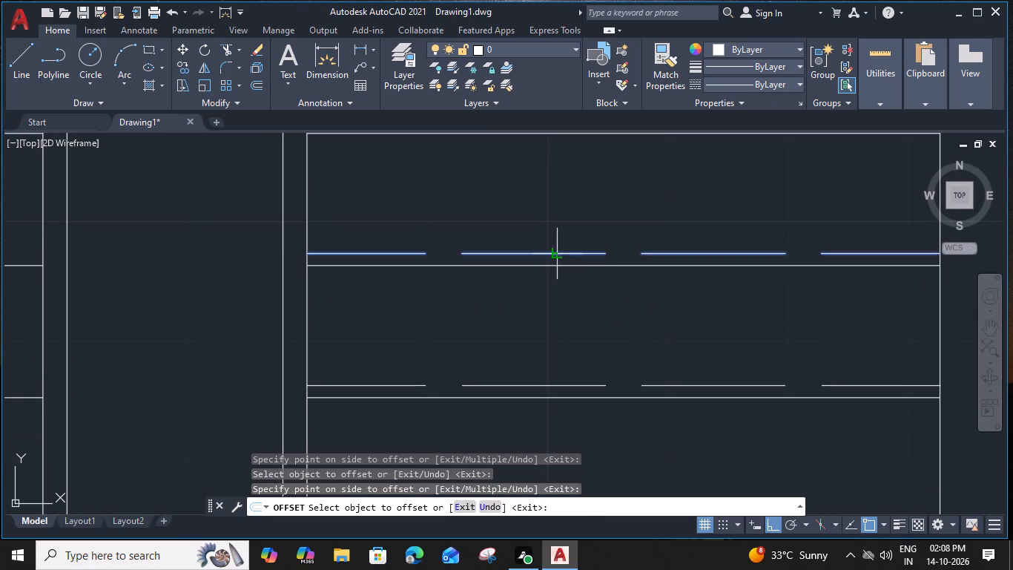
{"action": "middle_click_drag", "start_coordinate": [550, 336], "coordinate": [551, 203]}
{"action": "left_click_drag", "start_coordinate": [549, 252], "coordinate": [550, 261]}
{"action": "left_click", "coordinate": [553, 348]}
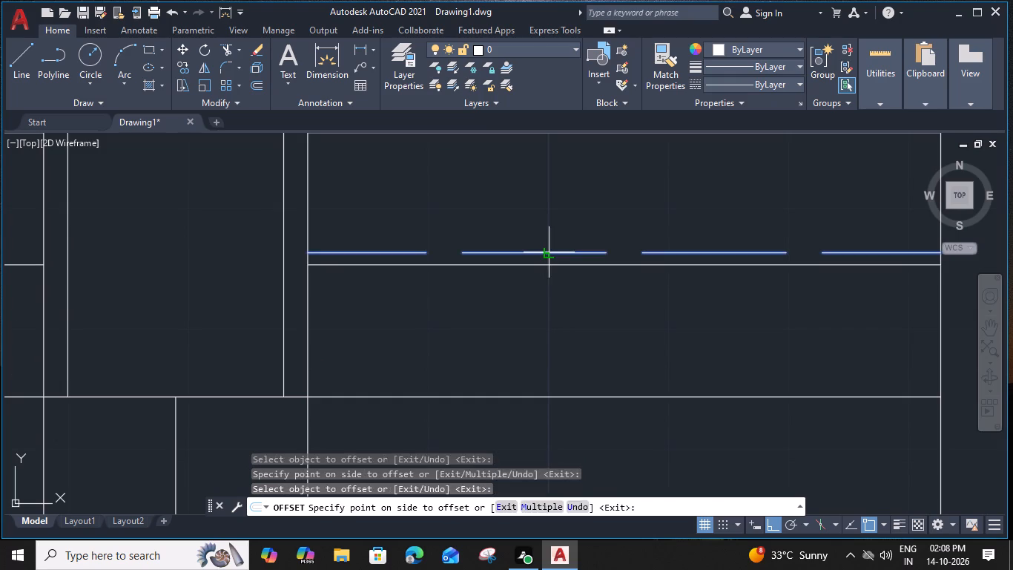
{"action": "middle_click_drag", "start_coordinate": [552, 337], "coordinate": [552, 227]}
{"action": "scroll", "coordinate": [552, 229], "scroll_direction": "down", "scroll_amount": 1}
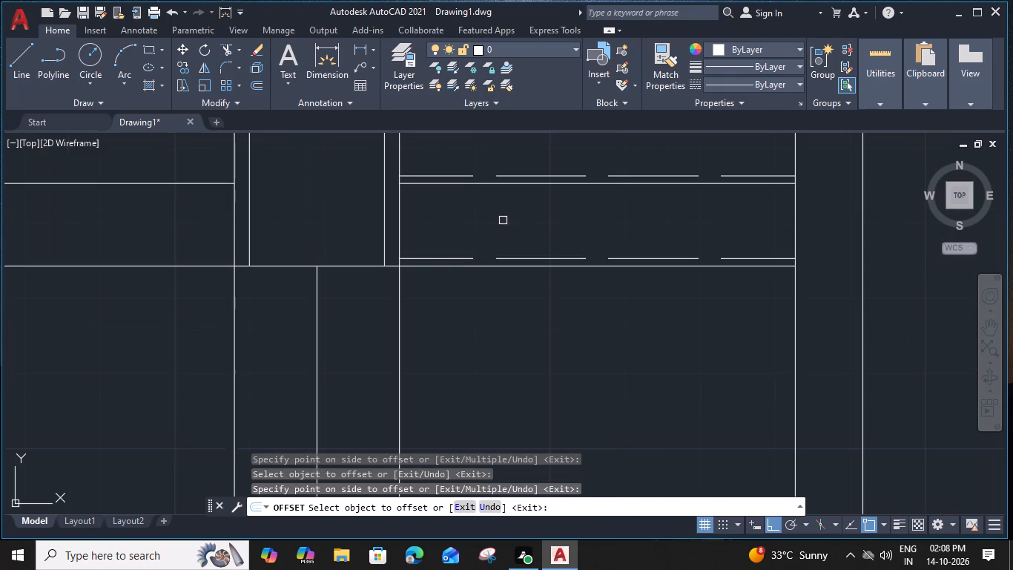
{"action": "key", "text": "Escape"}
Offset the long vertical line along the right flight's inner edge, which continues into the landing, 1" to the right.
{"action": "left_click", "coordinate": [400, 296]}
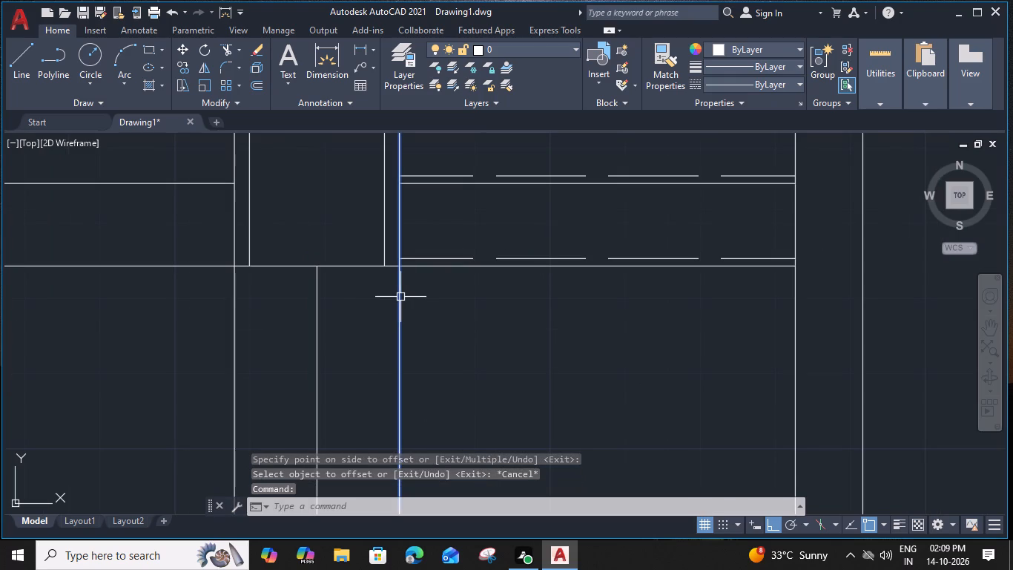
{"action": "type", "text": "o 1"}
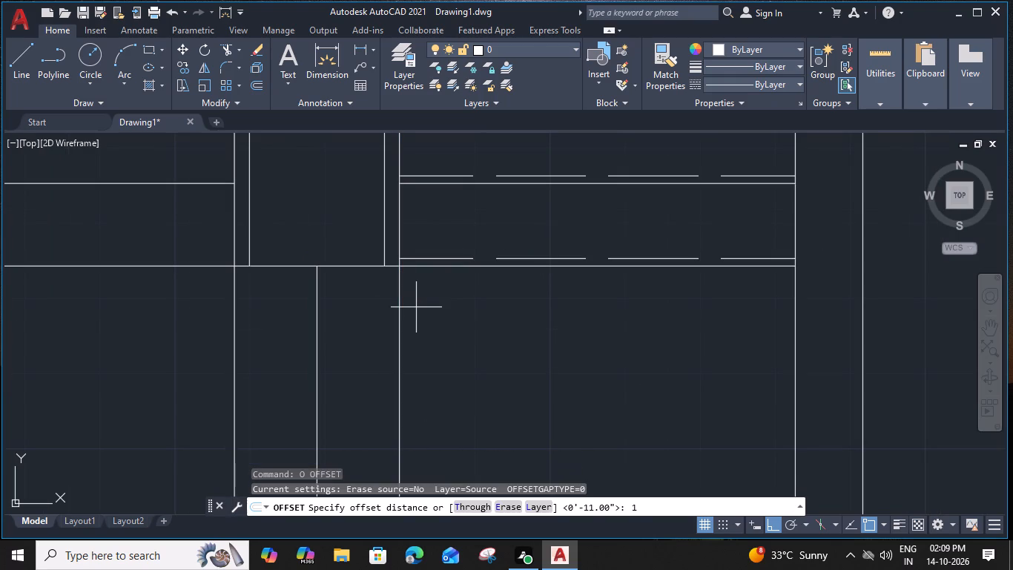
{"action": "key", "text": "shift+quotedbl"}
{"action": "key", "text": "Return"}
{"action": "left_click", "coordinate": [432, 318]}
{"action": "key", "text": "Escape"}
Trim the new 1" offset line at the landing's top line and delete its remaining part across the right flight.
{"action": "key", "text": "t"}
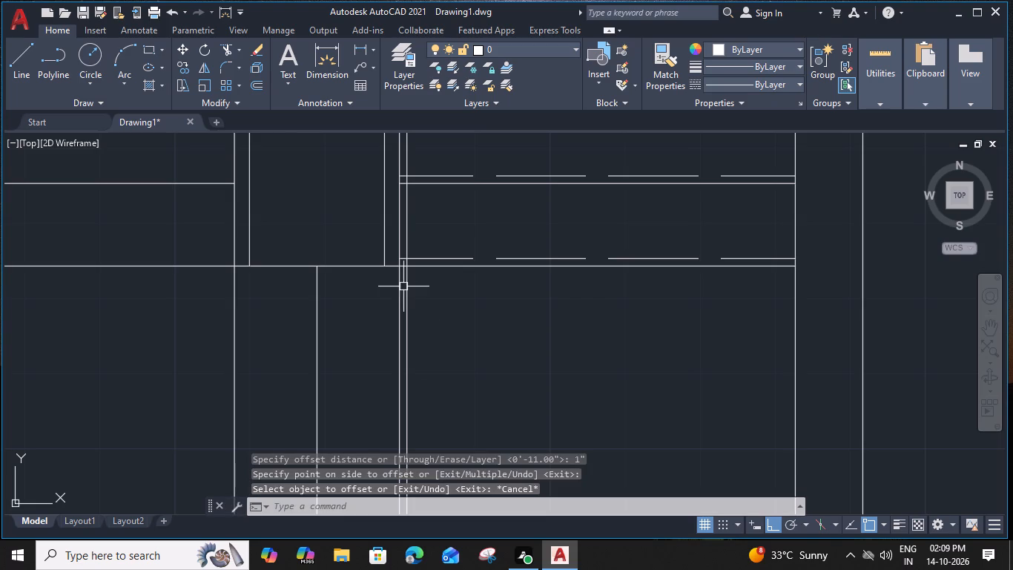
{"action": "key", "text": "r"}
{"action": "key", "text": "space"}
{"action": "scroll", "coordinate": [390, 251], "scroll_direction": "up", "scroll_amount": 3}
{"action": "left_click", "coordinate": [452, 293]}
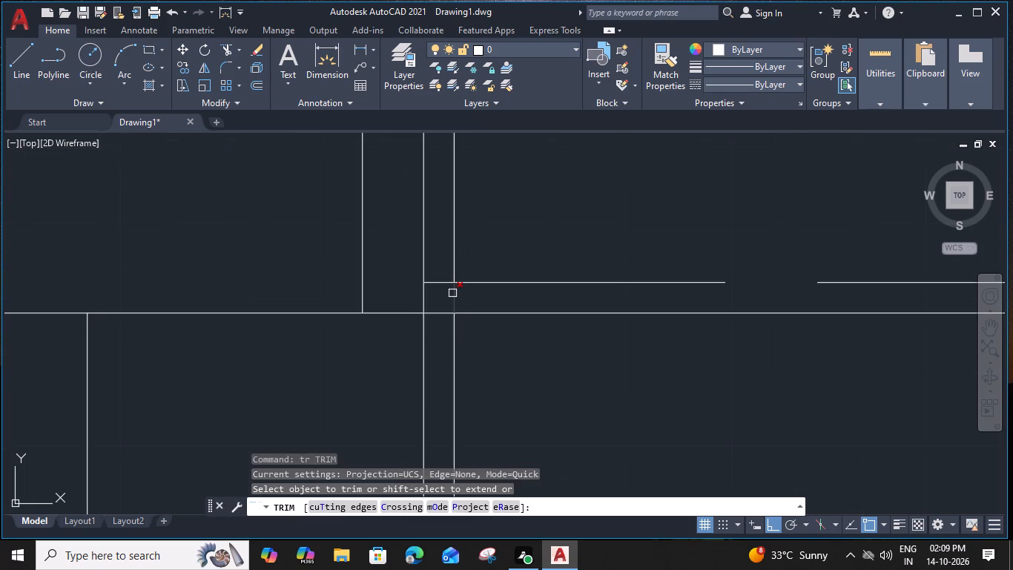
{"action": "key", "text": "Escape"}
{"action": "left_click", "coordinate": [455, 256]}
{"action": "key", "text": "Delete"}
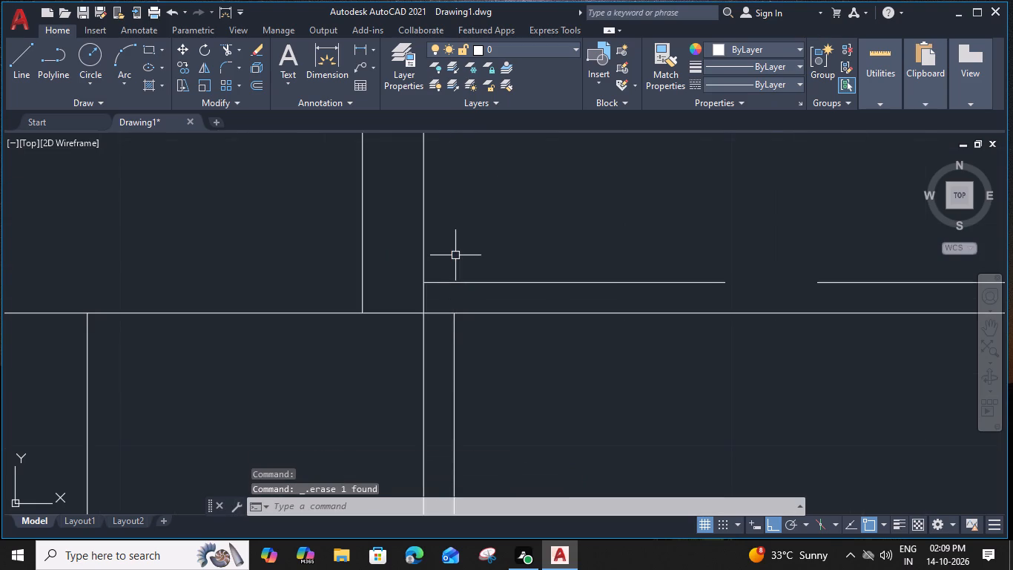
Change the shortened vertical offset line in the landing to the dashed ACAD linetype.
{"action": "left_click", "coordinate": [454, 353]}
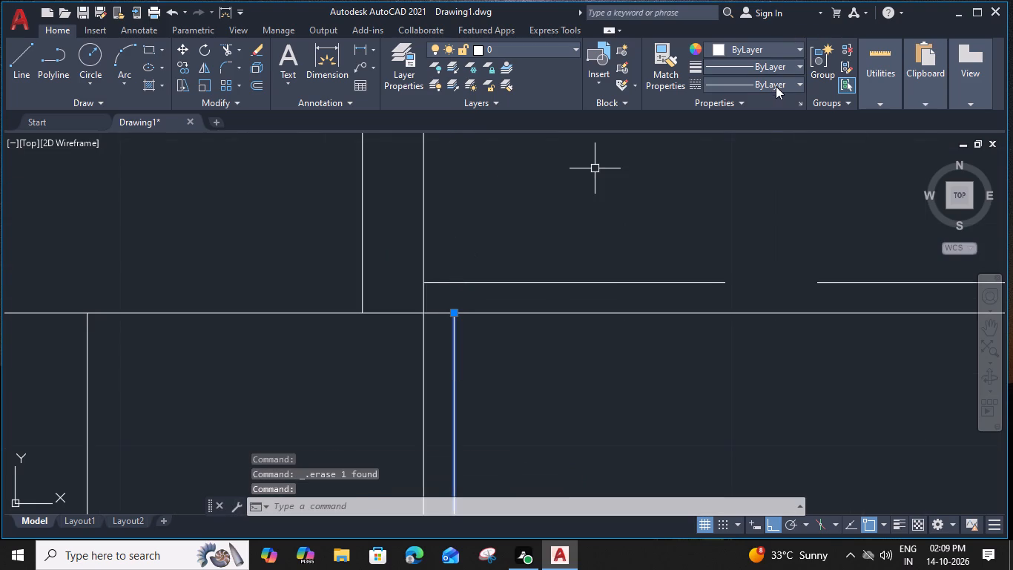
{"action": "left_click", "coordinate": [776, 86]}
{"action": "left_click", "coordinate": [762, 137]}
{"action": "key", "text": "Escape"}
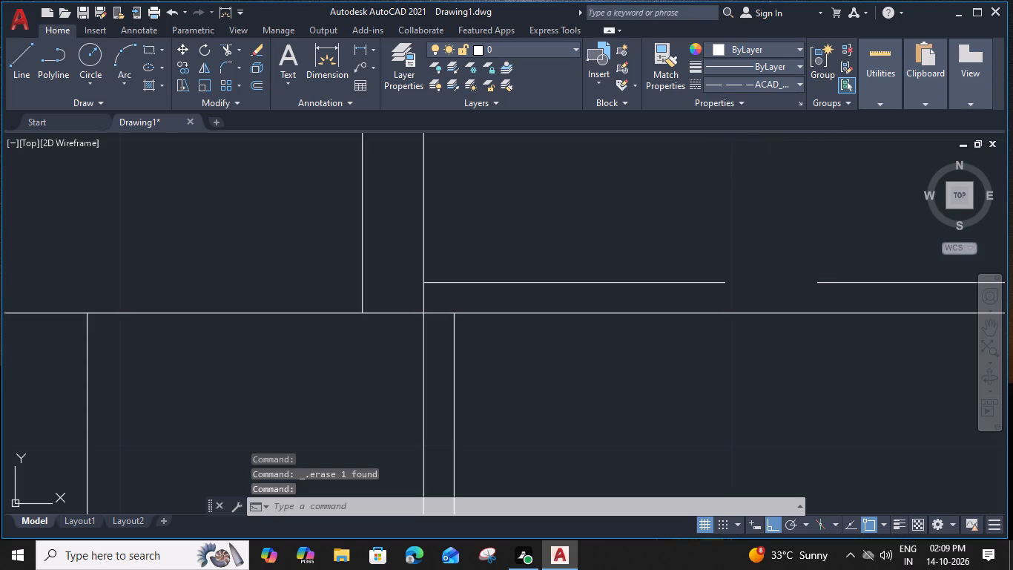
Offset the dashed vertical nosing line 11" to the left twice, beside the other two vertical tread lines in the landing.
{"action": "scroll", "coordinate": [616, 382], "scroll_direction": "down", "scroll_amount": 2}
{"action": "middle_click_drag", "start_coordinate": [608, 366], "coordinate": [610, 47]}
{"action": "scroll", "coordinate": [607, 151], "scroll_direction": "down", "scroll_amount": 3}
{"action": "scroll", "coordinate": [596, 227], "scroll_direction": "up", "scroll_amount": 1}
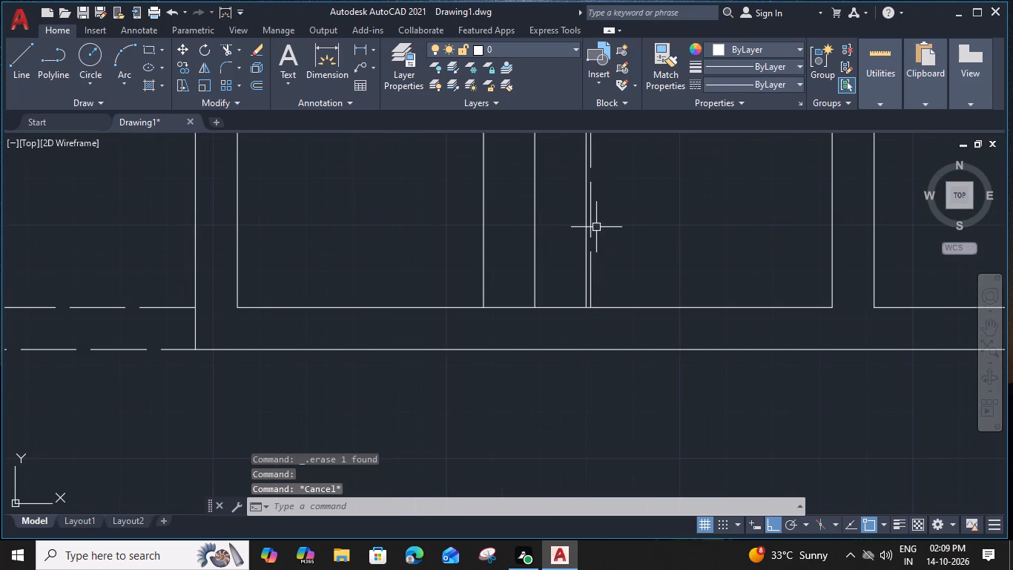
{"action": "scroll", "coordinate": [596, 227], "scroll_direction": "up", "scroll_amount": 1}
{"action": "left_click", "coordinate": [590, 222]}
{"action": "type", "text": "o 1"}
{"action": "type", "text": "1'"}
{"action": "key", "text": "Return"}
{"action": "left_click", "coordinate": [488, 254]}
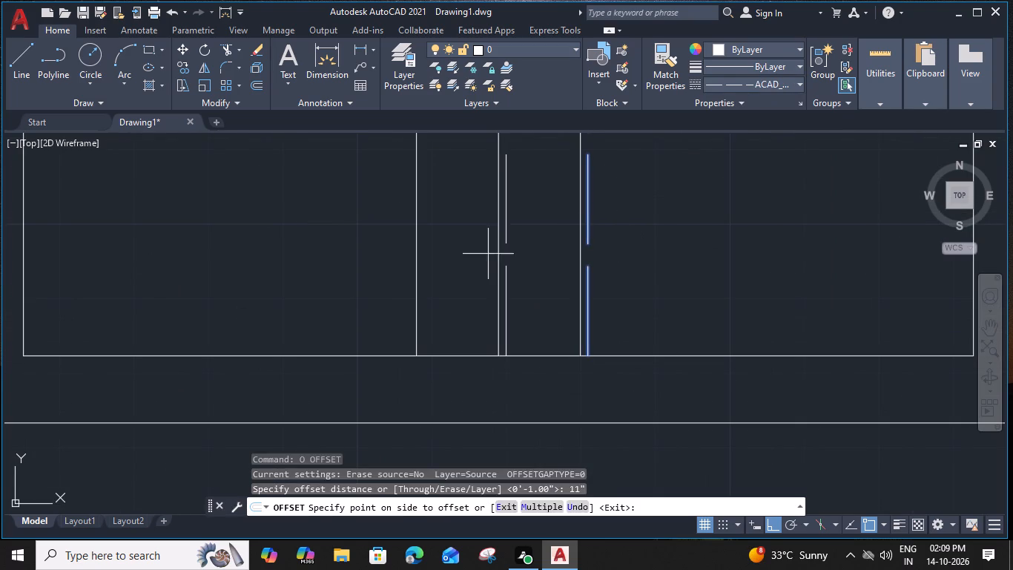
{"action": "left_click", "coordinate": [507, 237]}
{"action": "left_click", "coordinate": [378, 266]}
{"action": "key", "text": "Escape"}
Offset the horizontal line at the bottom of the left flight 1" downward into the landing.
{"action": "scroll", "coordinate": [374, 168], "scroll_direction": "down", "scroll_amount": 2}
{"action": "middle_click_drag", "start_coordinate": [375, 177], "coordinate": [611, 340]}
{"action": "scroll", "coordinate": [583, 285], "scroll_direction": "up", "scroll_amount": 1}
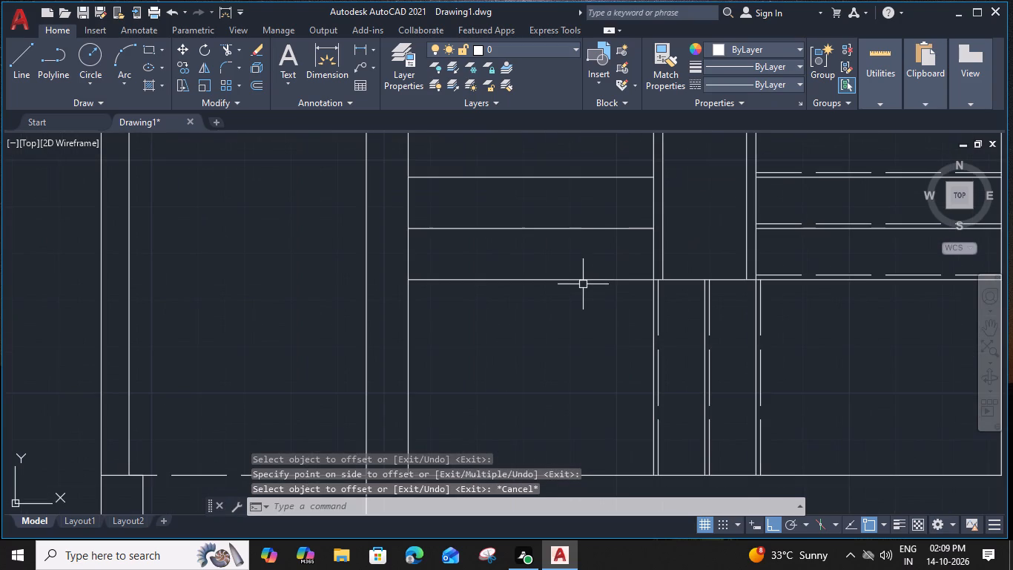
{"action": "left_click", "coordinate": [583, 279]}
{"action": "type", "text": "o 1"}
{"action": "key", "text": "1"}
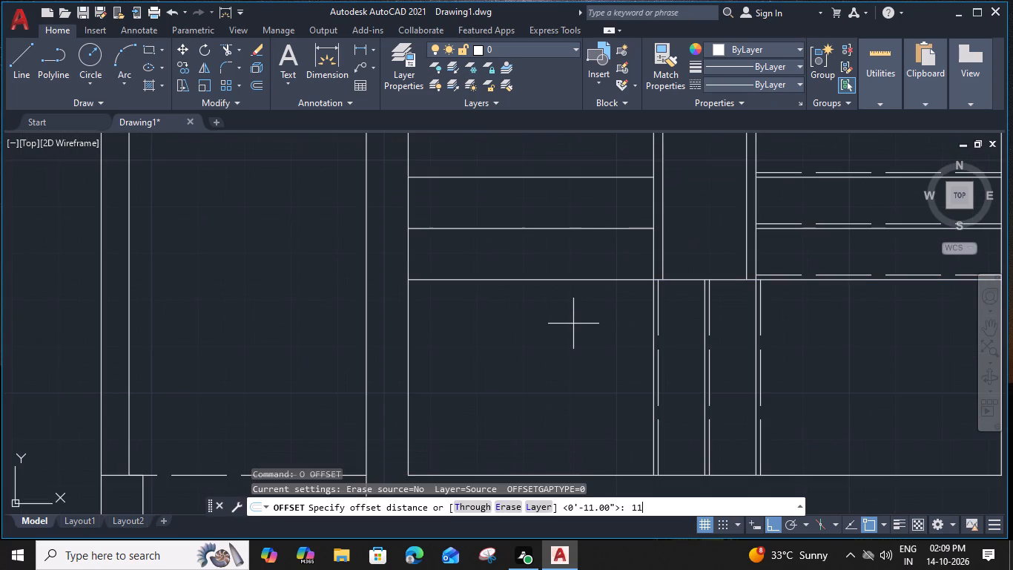
{"action": "key", "text": "BackSpace"}
{"action": "key", "text": "shift+quotedbl"}
{"action": "key", "text": "Return"}
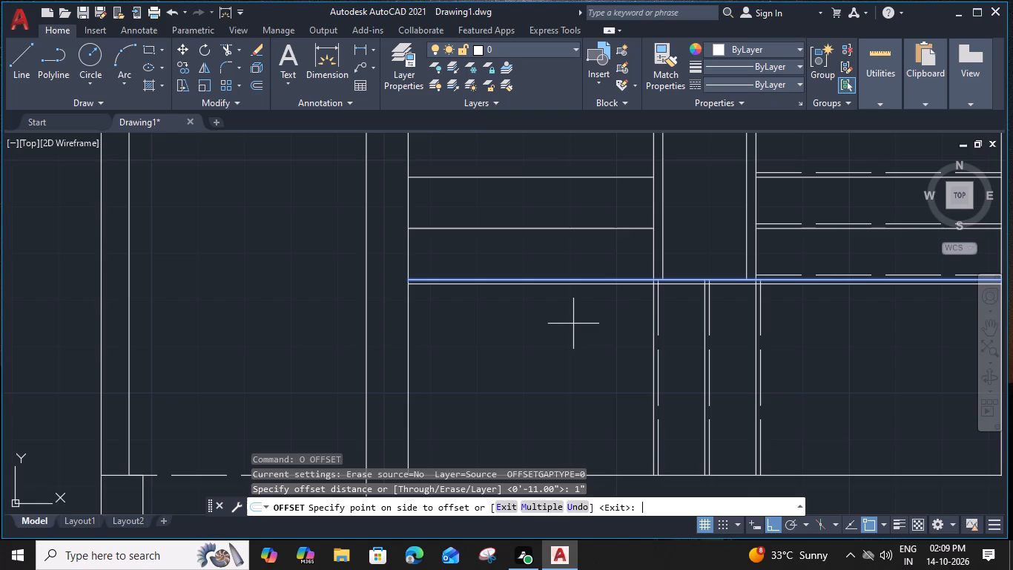
{"action": "left_click", "coordinate": [573, 345]}
{"action": "key", "text": "Escape"}
Trim the new horizontal offset line at the left flight's inner edge and delete its remaining part across the landing treads.
{"action": "key", "text": "t"}
{"action": "type", "text": "r"}
{"action": "key", "text": "space"}
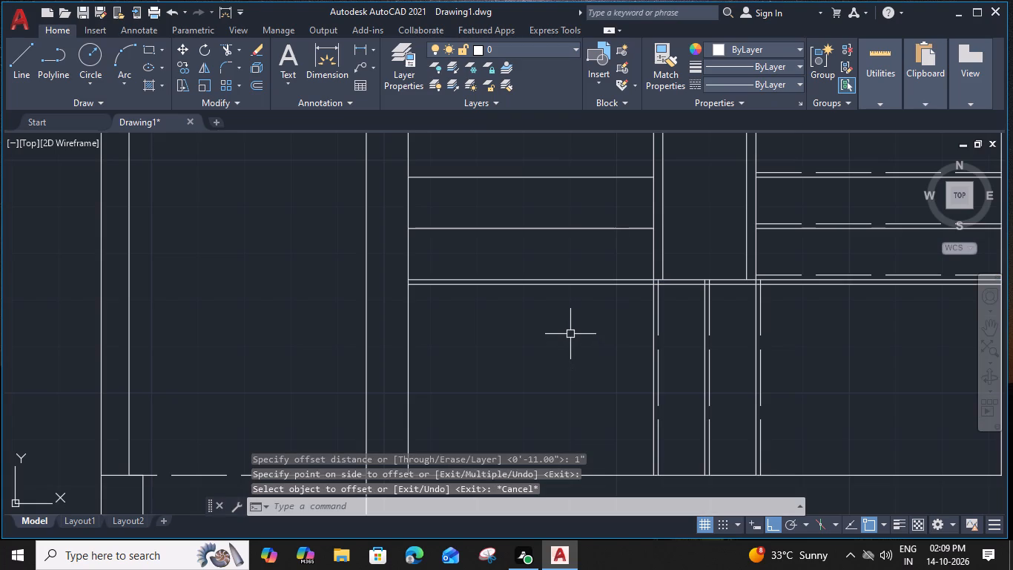
{"action": "scroll", "coordinate": [654, 276], "scroll_direction": "up", "scroll_amount": 4}
{"action": "left_click", "coordinate": [673, 326]}
{"action": "key", "text": "Escape"}
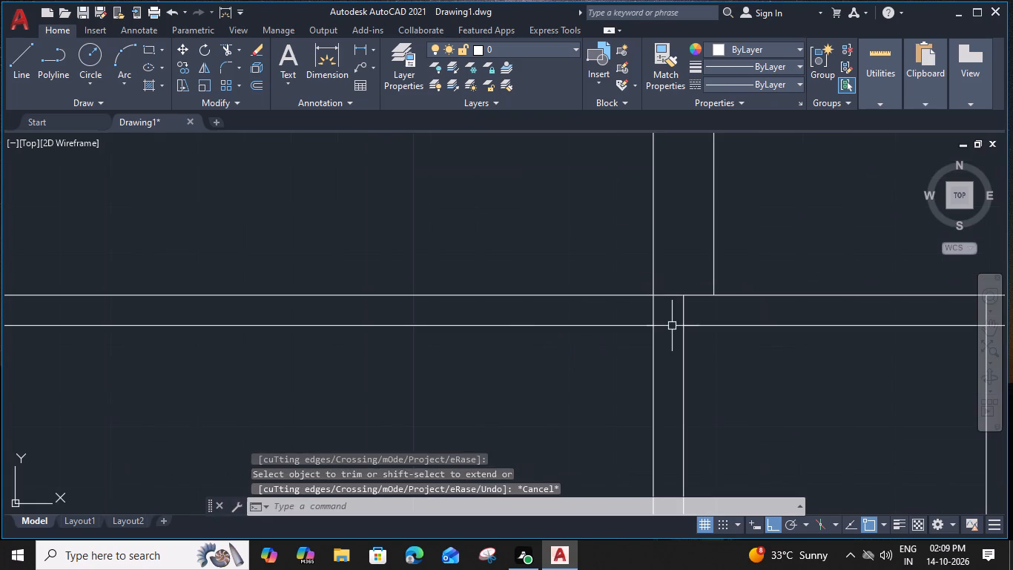
{"action": "left_click", "coordinate": [707, 324]}
{"action": "key", "text": "Delete"}
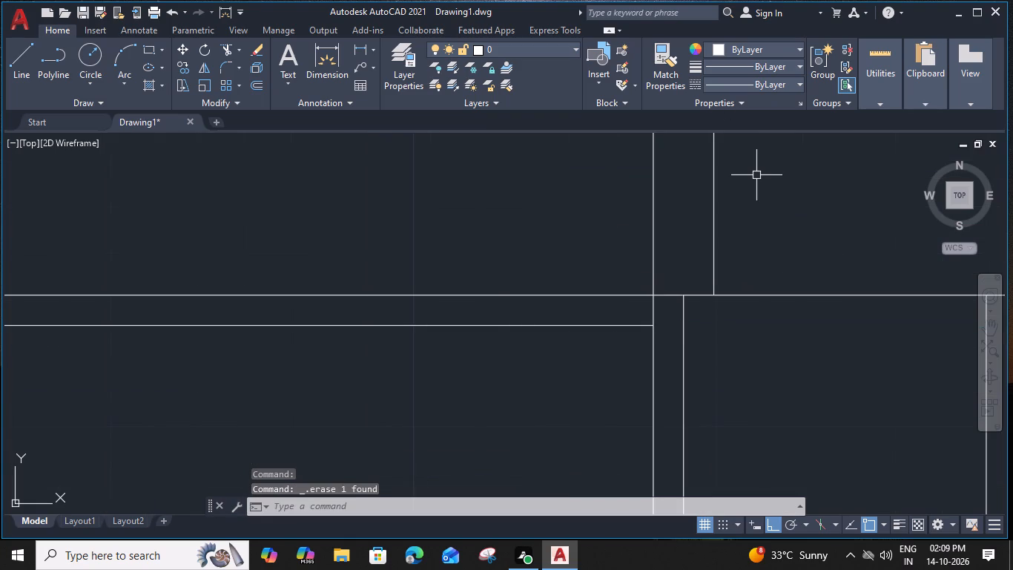
Change the shortened horizontal offset line below the left flight to the dashed ACAD linetype.
{"action": "left_click", "coordinate": [561, 330]}
{"action": "left_click", "coordinate": [492, 316]}
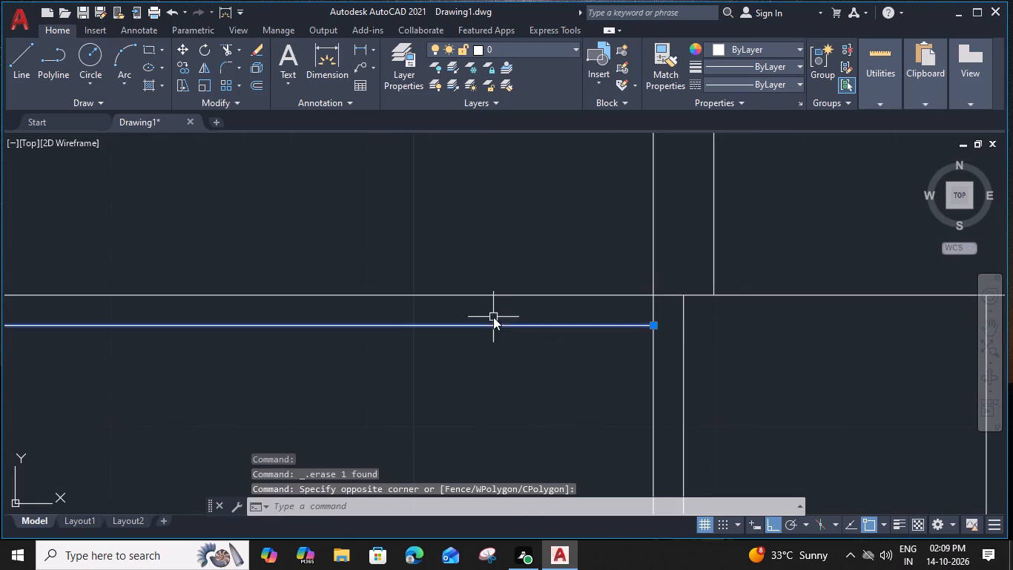
{"action": "left_click", "coordinate": [774, 85]}
{"action": "left_click", "coordinate": [779, 137]}
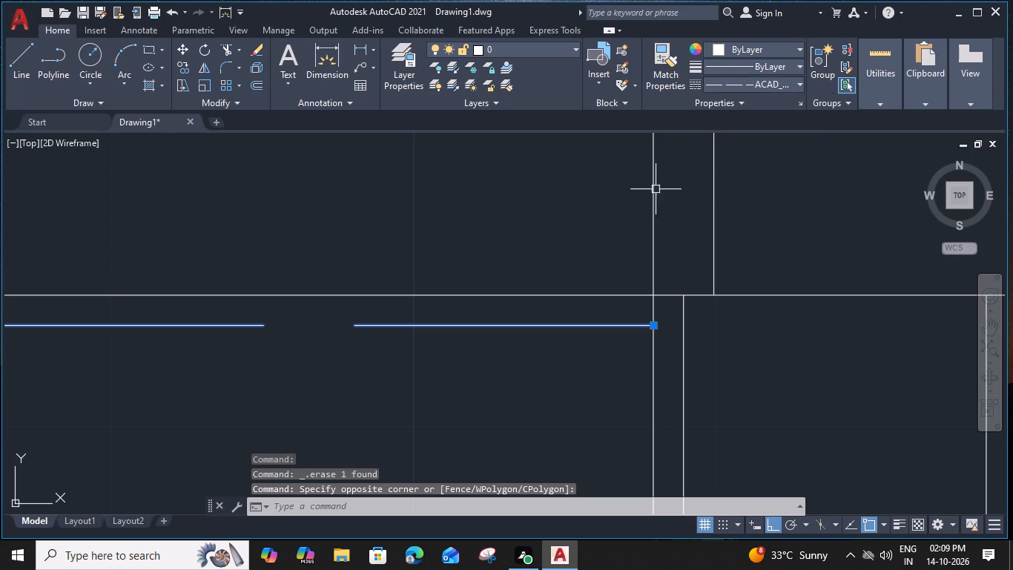
Offset the dashed nosing line 11" upward three times, below the next three tread lines of the left flight.
{"action": "key", "text": "o"}
{"action": "key", "text": "space"}
{"action": "type", "text": "11\""}
{"action": "key", "text": "Return"}
{"action": "scroll", "coordinate": [624, 186], "scroll_direction": "down", "scroll_amount": 2}
{"action": "middle_click_drag", "start_coordinate": [592, 185], "coordinate": [639, 320]}
{"action": "scroll", "coordinate": [638, 313], "scroll_direction": "down", "scroll_amount": 2}
{"action": "left_click", "coordinate": [633, 254]}
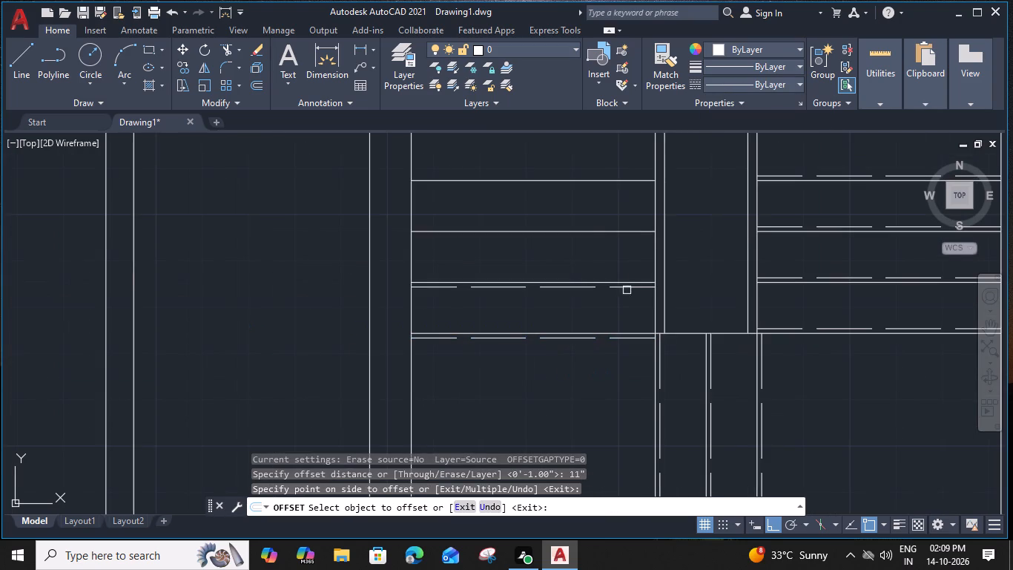
{"action": "left_click", "coordinate": [627, 290]}
{"action": "left_click", "coordinate": [621, 260]}
{"action": "left_click", "coordinate": [621, 239]}
{"action": "left_click", "coordinate": [621, 207]}
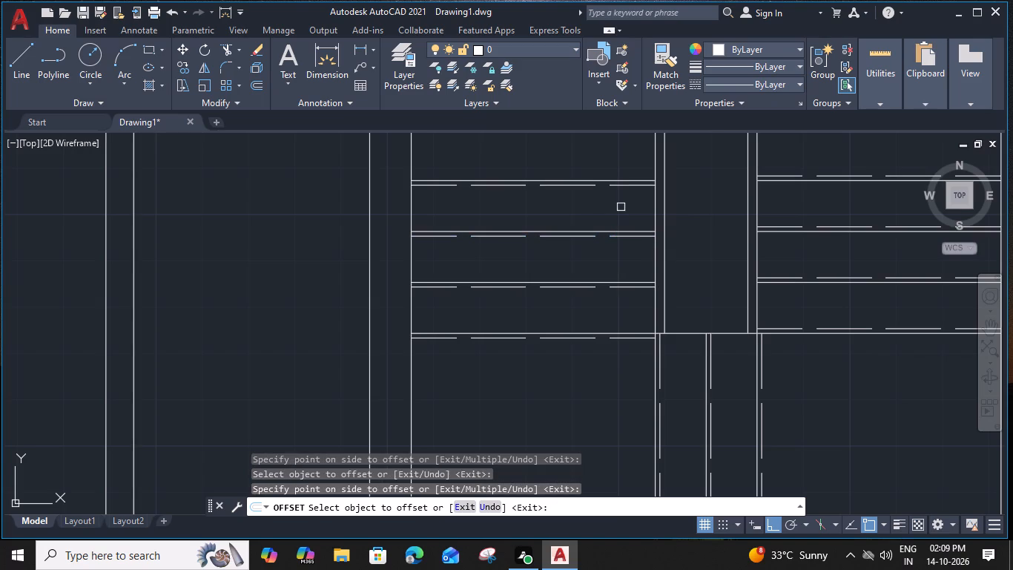
Offset the dashed nosing line 11" upward six more times, up to the topmost tread line of the left flight.
{"action": "middle_click_drag", "start_coordinate": [621, 207], "coordinate": [627, 315]}
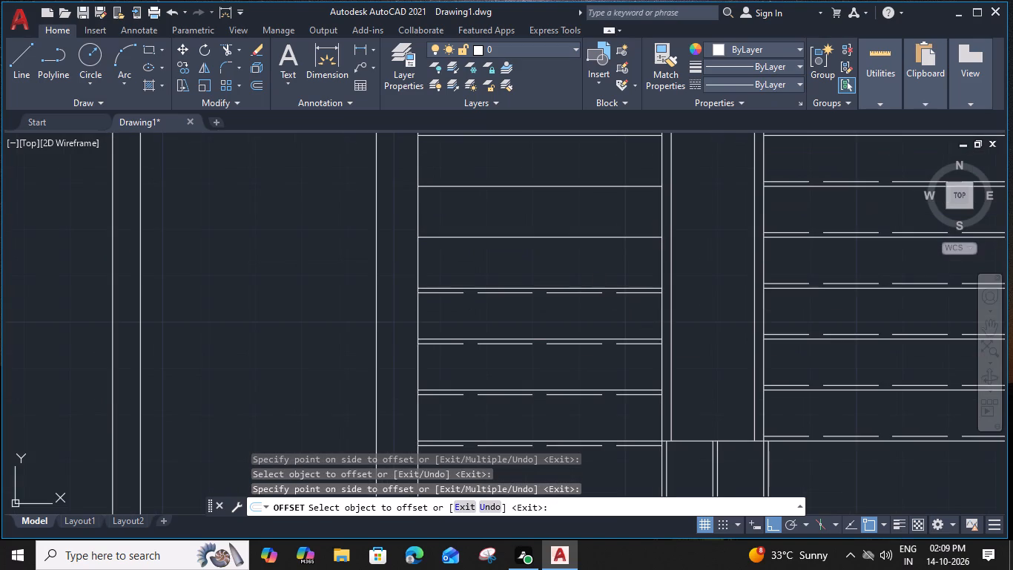
{"action": "left_click", "coordinate": [590, 295]}
{"action": "left_click", "coordinate": [592, 257]}
{"action": "middle_click_drag", "start_coordinate": [592, 257], "coordinate": [598, 319]}
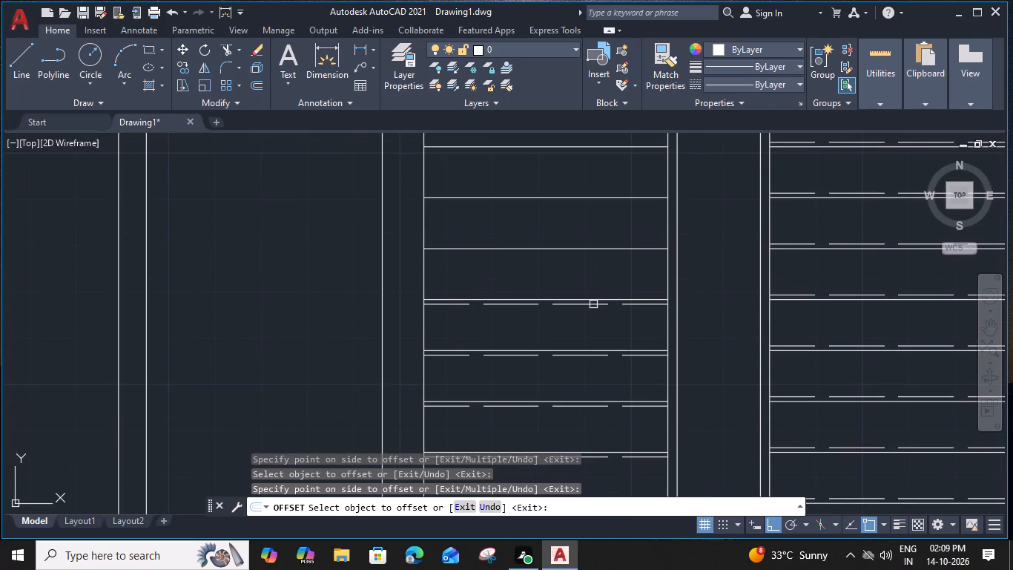
{"action": "left_click", "coordinate": [593, 304]}
{"action": "left_click", "coordinate": [595, 265]}
{"action": "middle_click_drag", "start_coordinate": [595, 265], "coordinate": [597, 297]}
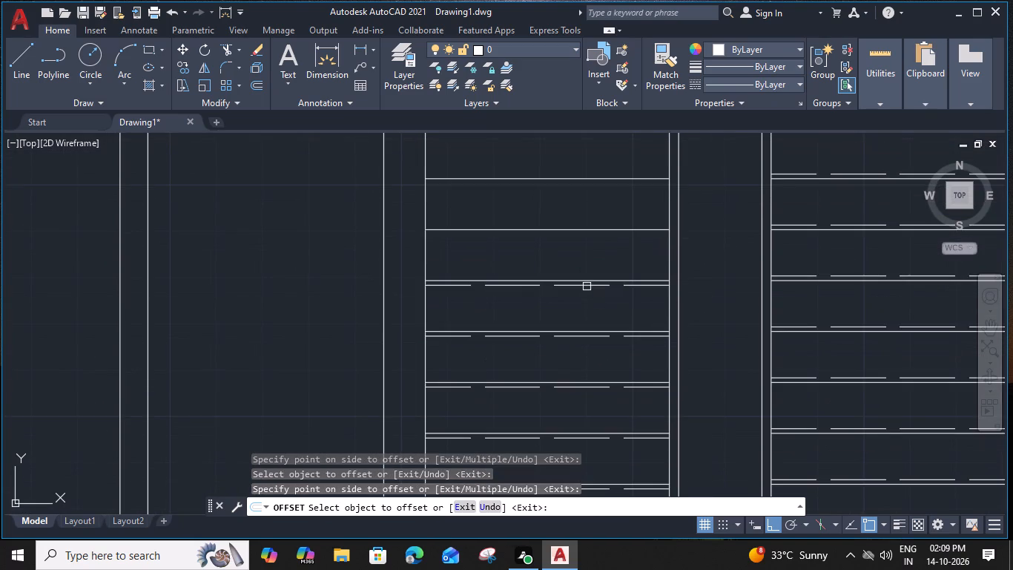
{"action": "left_click", "coordinate": [587, 286]}
{"action": "left_click", "coordinate": [588, 258]}
{"action": "left_click", "coordinate": [588, 238]}
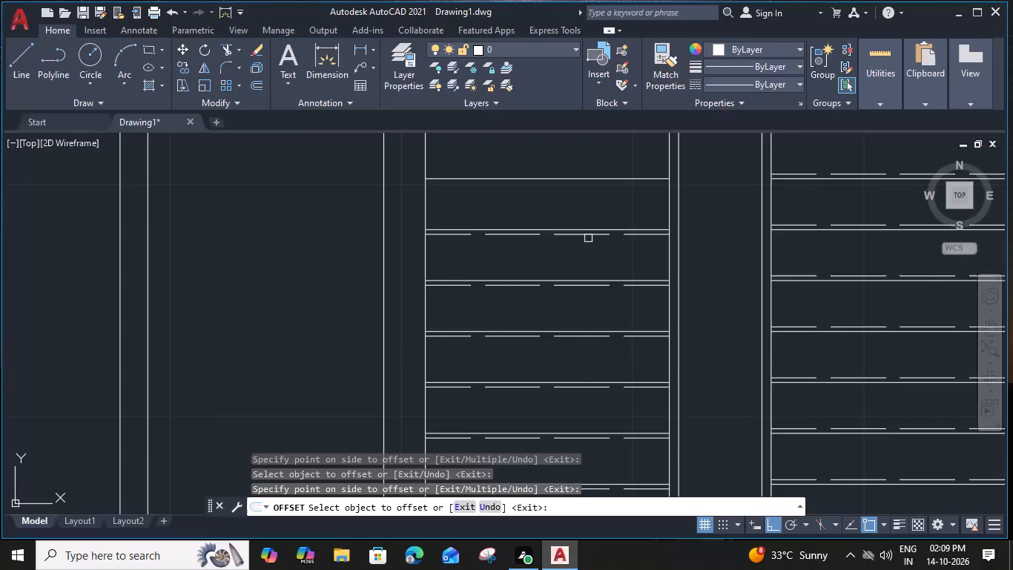
{"action": "left_click", "coordinate": [584, 237]}
{"action": "left_click", "coordinate": [584, 212]}
{"action": "middle_click_drag", "start_coordinate": [586, 223], "coordinate": [581, 321]}
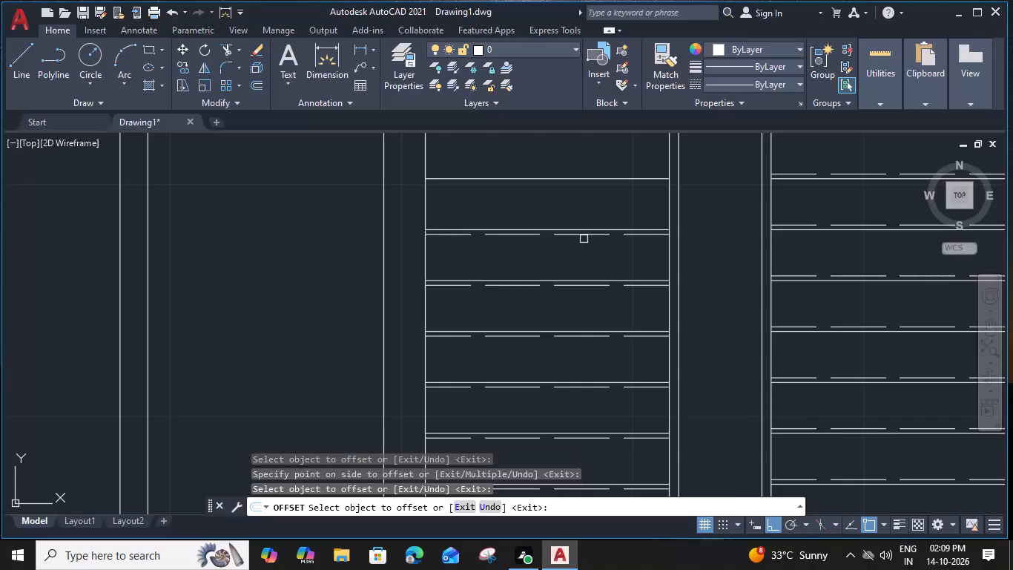
{"action": "left_click", "coordinate": [563, 283]}
{"action": "left_click", "coordinate": [565, 239]}
{"action": "middle_click_drag", "start_coordinate": [565, 239], "coordinate": [556, 312]}
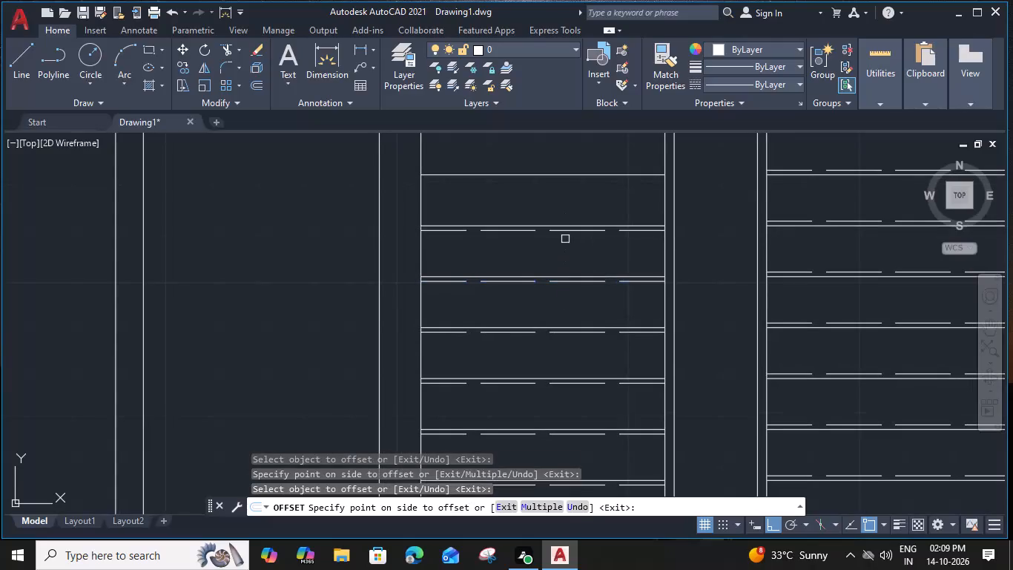
{"action": "left_click", "coordinate": [554, 304]}
{"action": "left_click", "coordinate": [555, 264]}
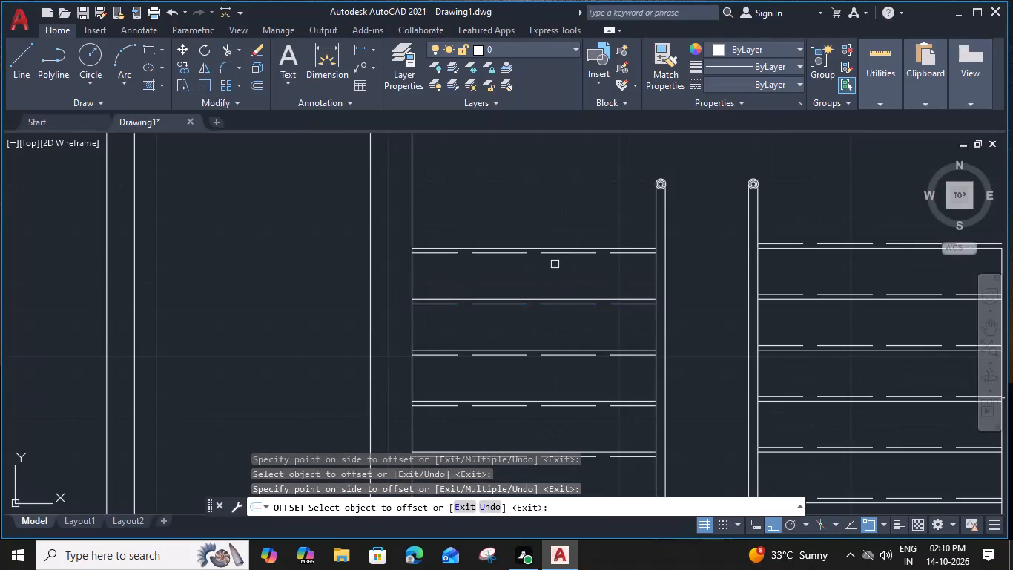
{"action": "key", "text": "Escape"}
Extend the upper end of the inner diagonal wall line to the vertical wall line, in the hall beside the staircase.
{"action": "scroll", "coordinate": [555, 264], "scroll_direction": "down", "scroll_amount": 2}
{"action": "middle_click_drag", "start_coordinate": [739, 407], "coordinate": [664, 286]}
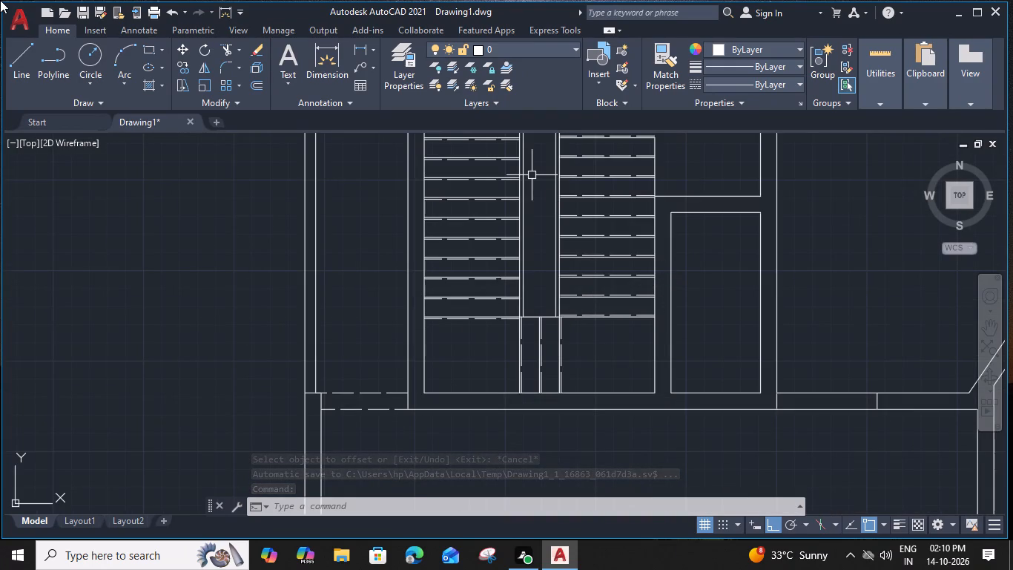
{"action": "scroll", "coordinate": [644, 376], "scroll_direction": "down", "scroll_amount": 1}
{"action": "middle_click_drag", "start_coordinate": [636, 373], "coordinate": [556, 384]}
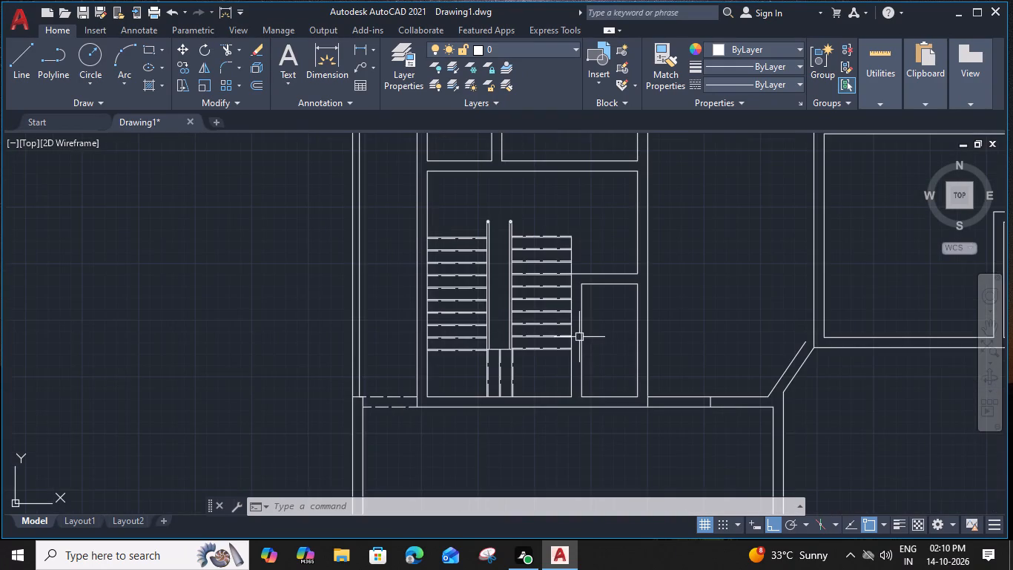
{"action": "middle_click_drag", "start_coordinate": [579, 337], "coordinate": [448, 317]}
{"action": "middle_click_drag", "start_coordinate": [623, 306], "coordinate": [573, 306]}
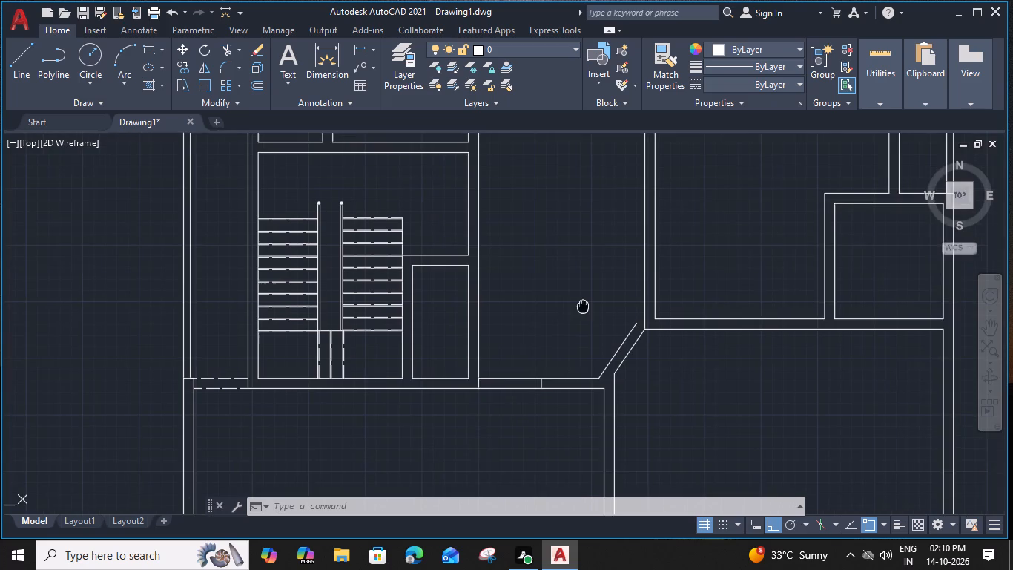
{"action": "middle_click_drag", "start_coordinate": [573, 306], "coordinate": [556, 304]}
{"action": "scroll", "coordinate": [598, 353], "scroll_direction": "up", "scroll_amount": 2}
{"action": "type", "text": "ex"}
{"action": "key", "text": "space"}
{"action": "left_click", "coordinate": [590, 321]}
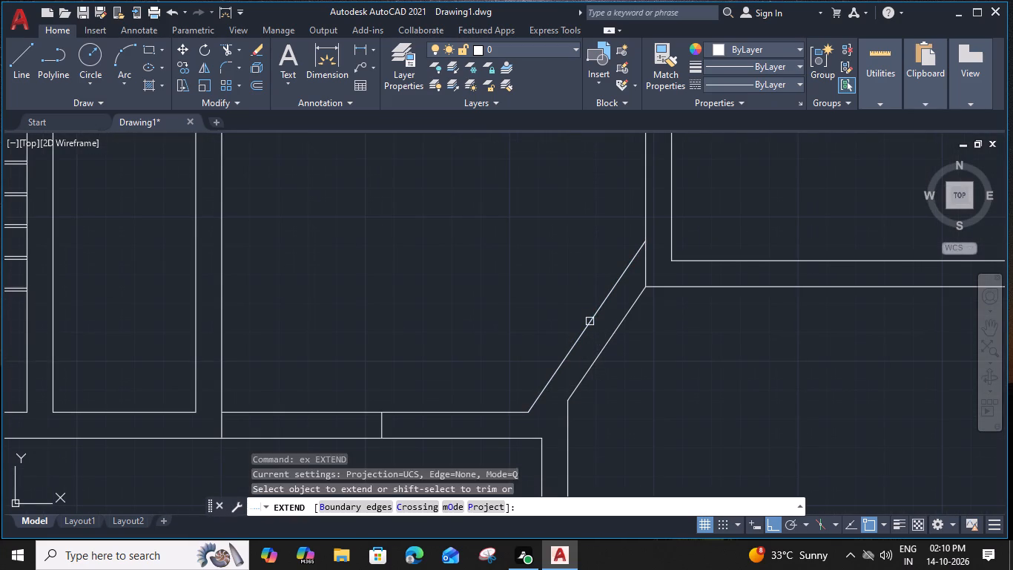
{"action": "key", "text": "Escape"}
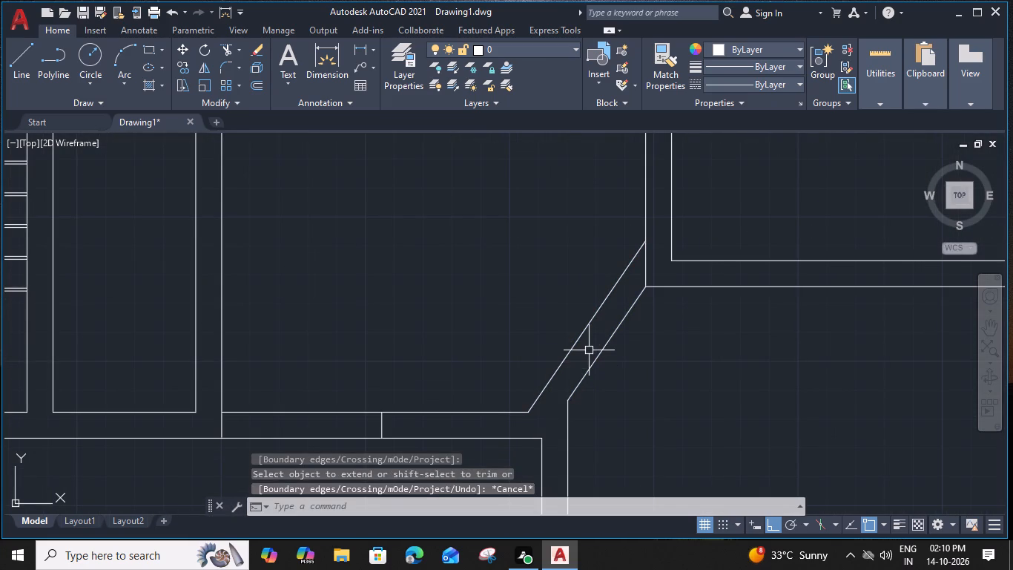
Check the diagonal wall's thickness with an aligned dimension between its two faces, without placing it.
{"action": "key", "text": "m"}
{"action": "key", "text": "Escape"}
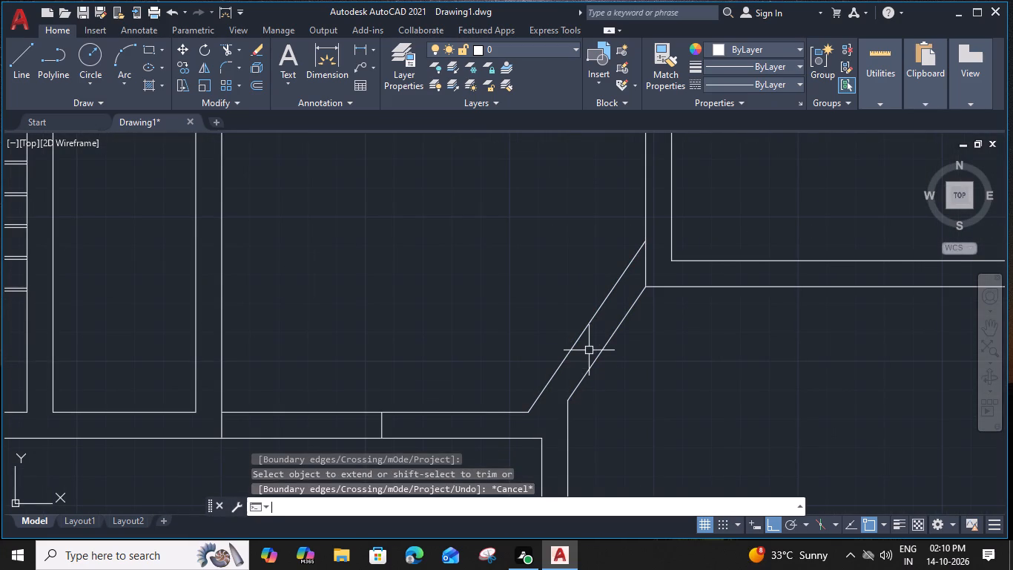
{"action": "key", "text": "d"}
{"action": "type", "text": "im"}
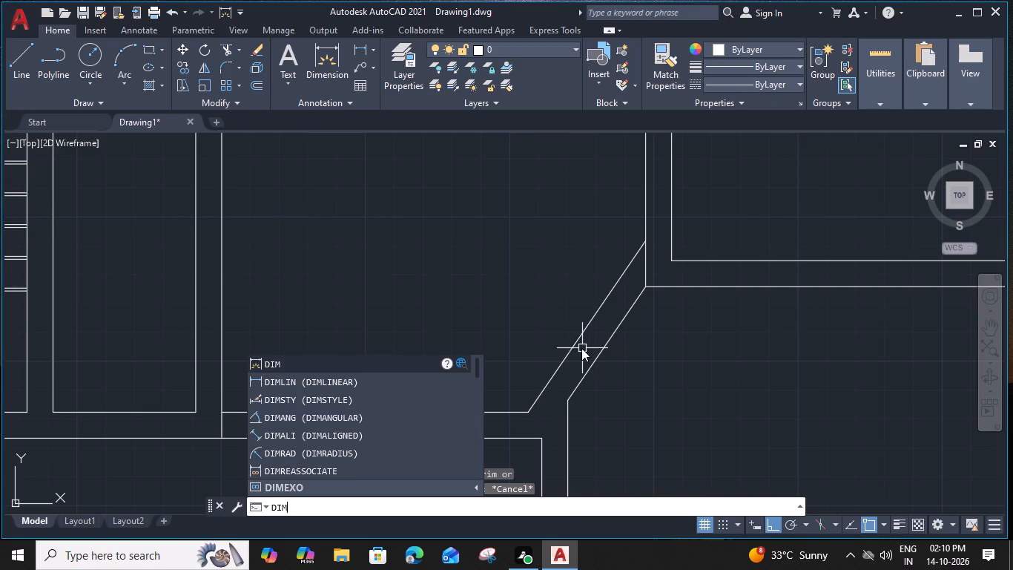
{"action": "left_click", "coordinate": [324, 436]}
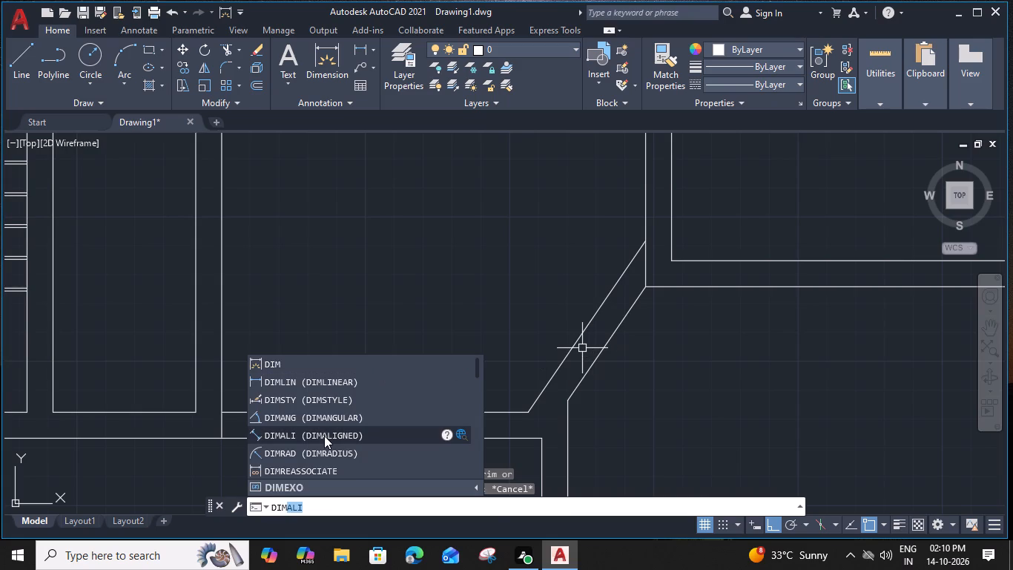
{"action": "left_click", "coordinate": [584, 330]}
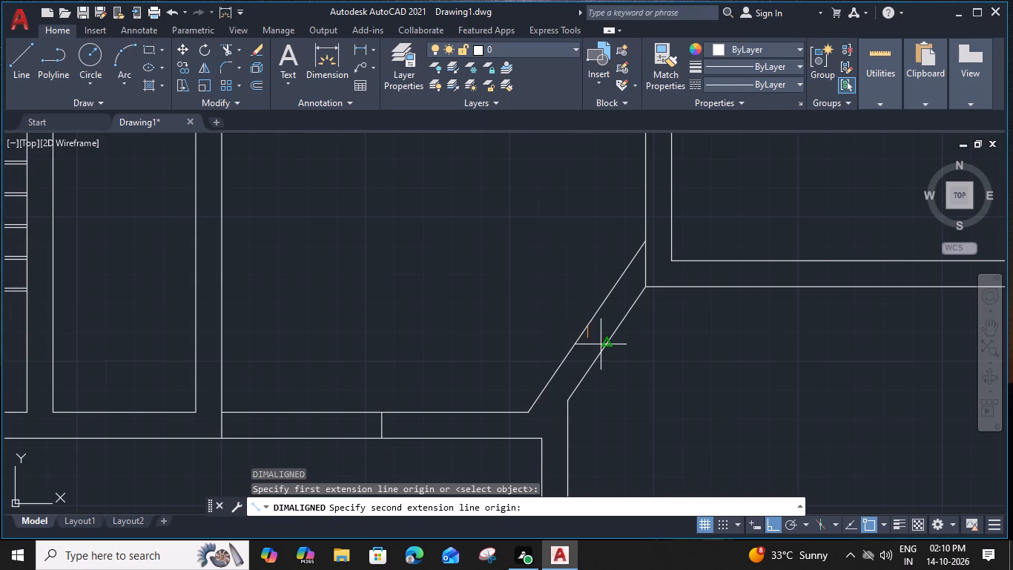
{"action": "left_click", "coordinate": [605, 345]}
{"action": "scroll", "coordinate": [613, 350], "scroll_direction": "up", "scroll_amount": 3}
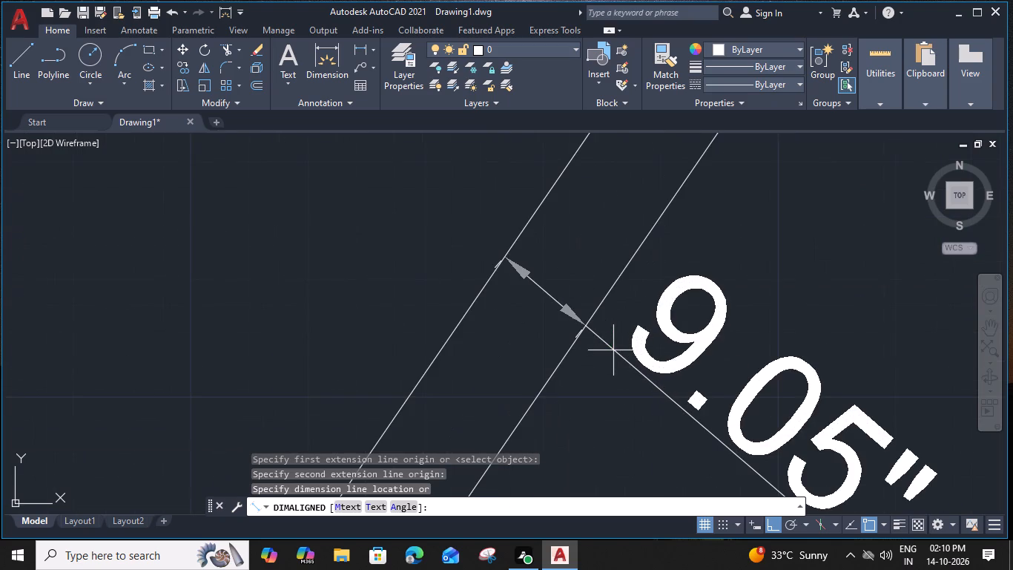
{"action": "key", "text": "Escape"}
{"action": "scroll", "coordinate": [614, 352], "scroll_direction": "down", "scroll_amount": 3}
{"action": "key", "text": "Escape"}
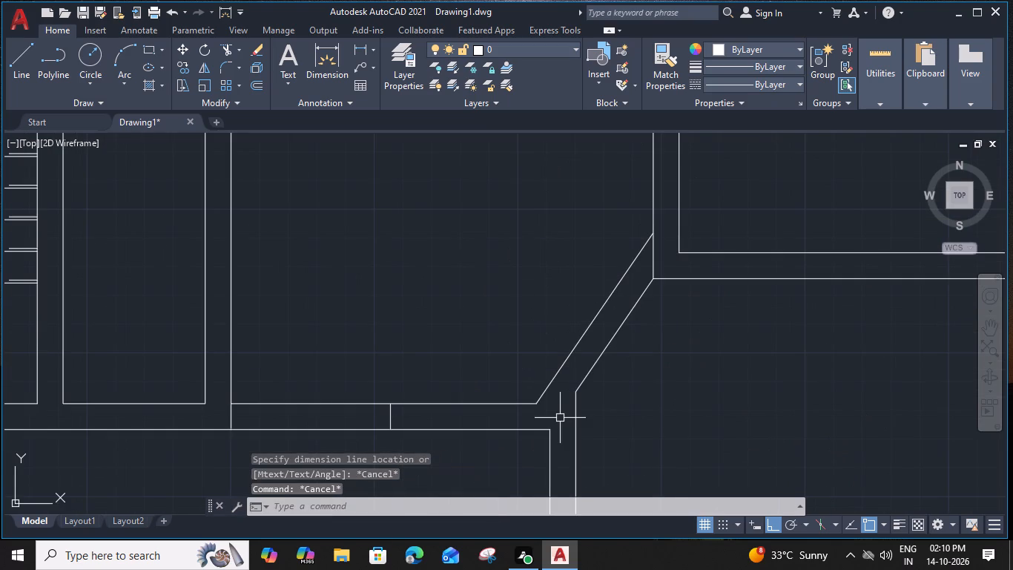
Extend the horizontal wall line at the diagonal wall's lower end to the outer vertical wall line.
{"action": "middle_click_drag", "start_coordinate": [570, 425], "coordinate": [569, 398]}
{"action": "middle_click_drag", "start_coordinate": [569, 398], "coordinate": [568, 368]}
{"action": "type", "text": "ex"}
{"action": "key", "text": "space"}
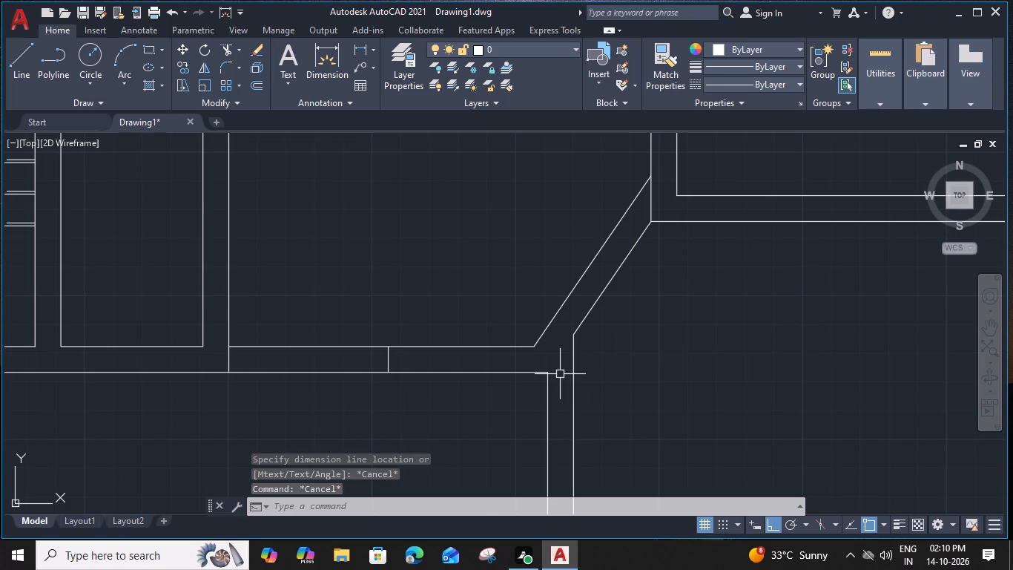
{"action": "left_click", "coordinate": [517, 346]}
{"action": "key", "text": "Escape"}
Trim the short piece of the outer vertical wall line above the extended horizontal line.
{"action": "scroll", "coordinate": [579, 339], "scroll_direction": "up", "scroll_amount": 2}
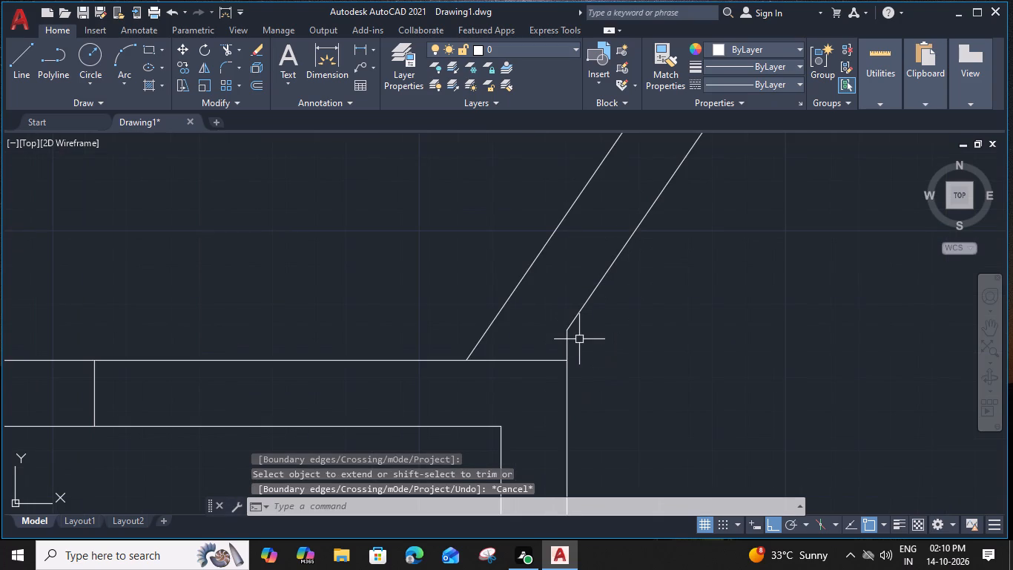
{"action": "type", "text": "tr"}
{"action": "key", "text": "space"}
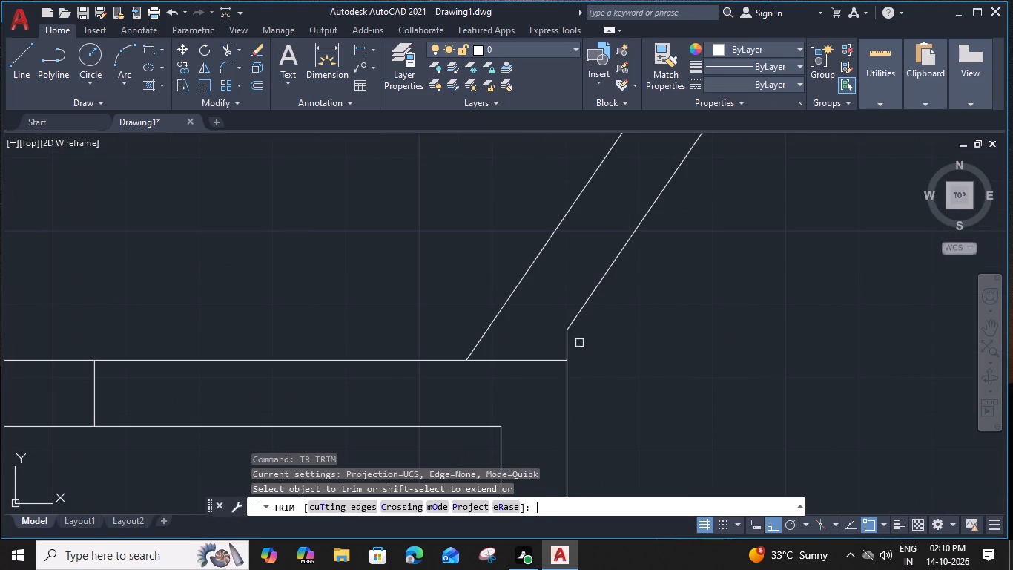
{"action": "left_click", "coordinate": [566, 346]}
{"action": "key", "text": "Escape"}
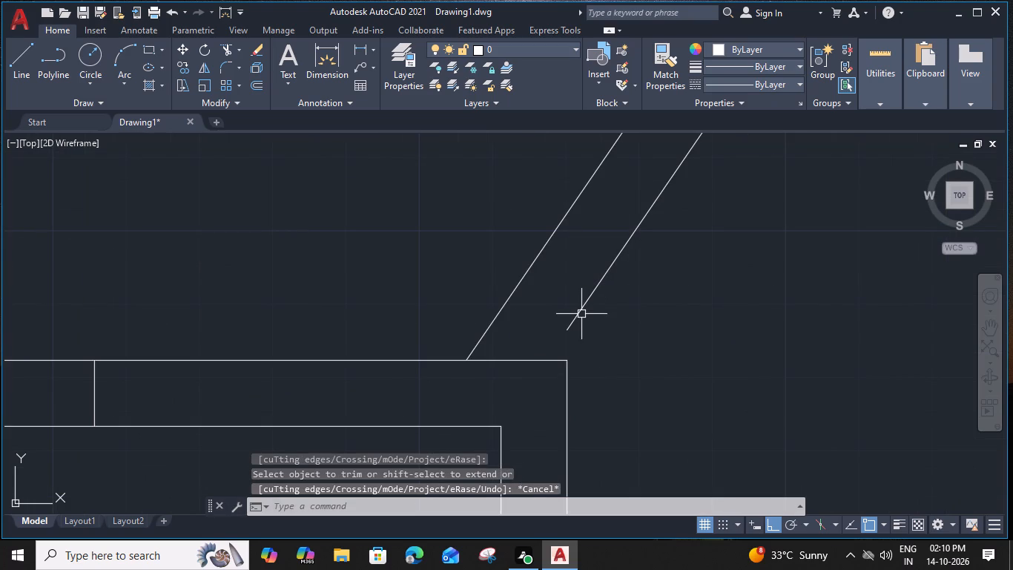
Stretch the lower end of the outer diagonal wall line to the corner of the horizontal and vertical wall lines.
{"action": "left_click", "coordinate": [581, 313]}
{"action": "left_click", "coordinate": [567, 331]}
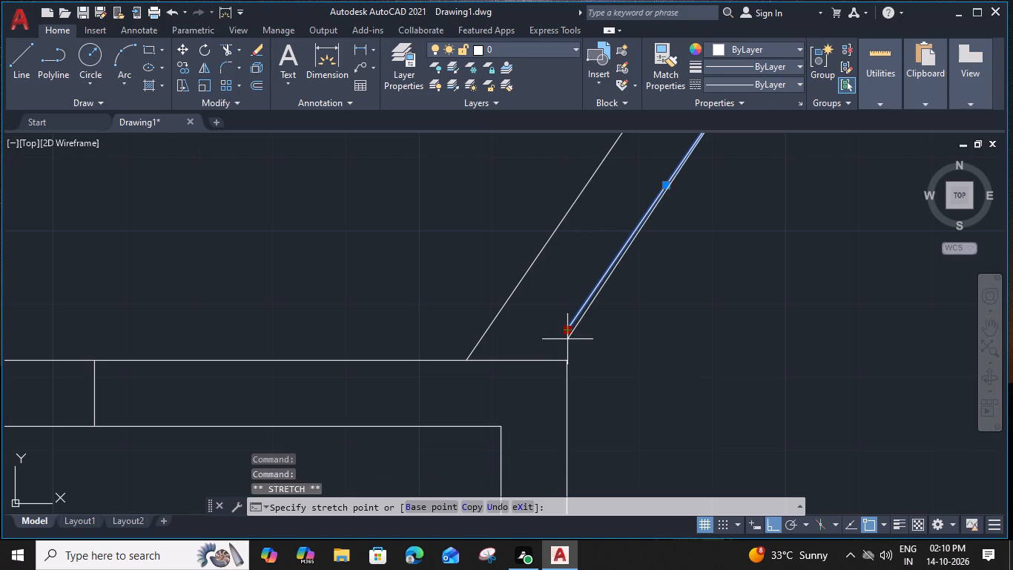
{"action": "left_click", "coordinate": [565, 360]}
{"action": "key", "text": "Escape"}
Trim the horizontal line between the two diagonal wall lines to open the wall junction.
{"action": "key", "text": "t"}
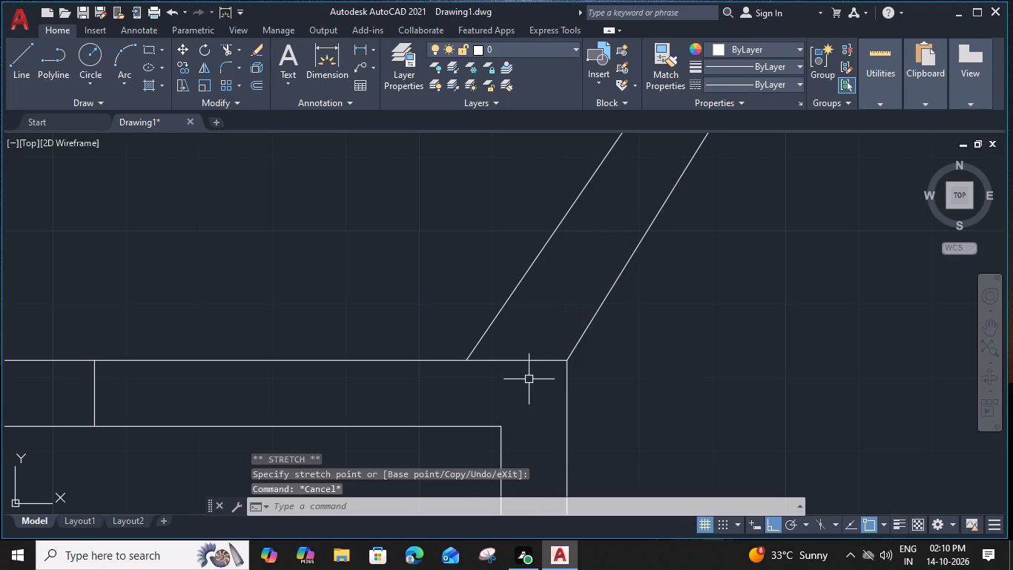
{"action": "key", "text": "r"}
{"action": "key", "text": "space"}
{"action": "left_click", "coordinate": [535, 357]}
{"action": "scroll", "coordinate": [535, 357], "scroll_direction": "down", "scroll_amount": 3}
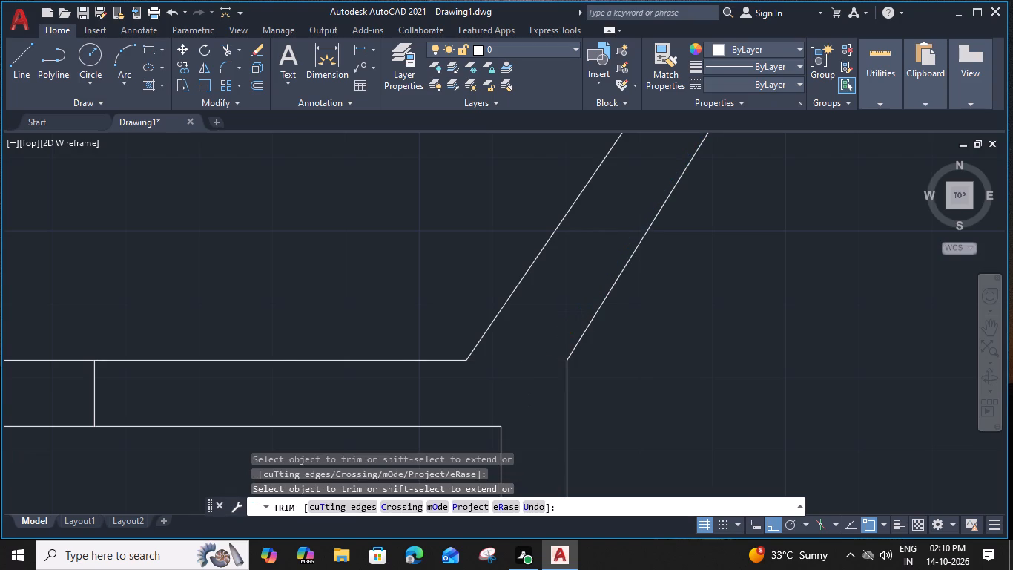
{"action": "key", "text": "Escape"}
Trim the two top boundary wall lines that overhang beyond the plan's upper-right corner.
{"action": "middle_click_drag", "start_coordinate": [650, 347], "coordinate": [626, 378]}
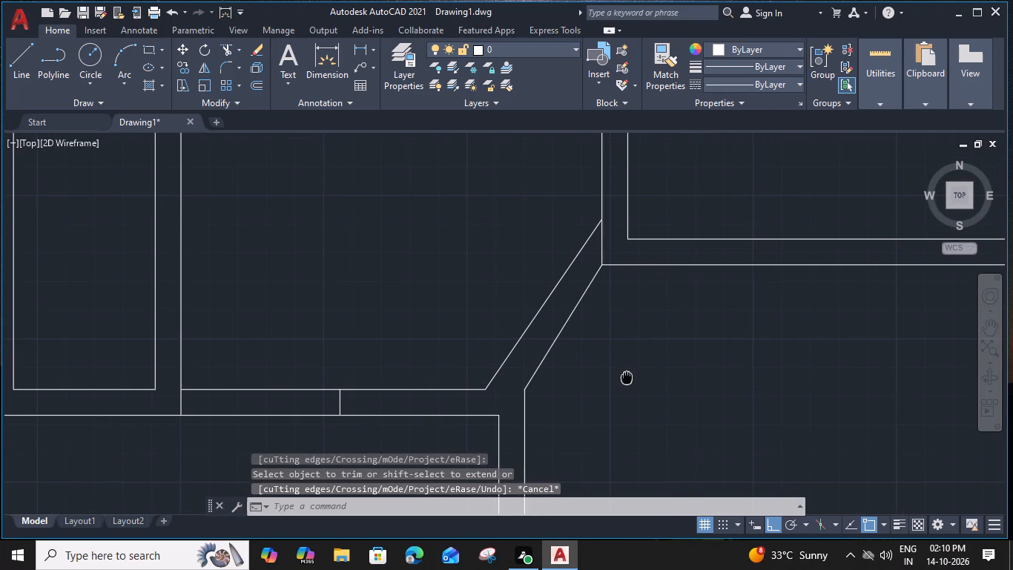
{"action": "scroll", "coordinate": [555, 305], "scroll_direction": "down", "scroll_amount": 3}
{"action": "middle_click_drag", "start_coordinate": [476, 312], "coordinate": [484, 324]}
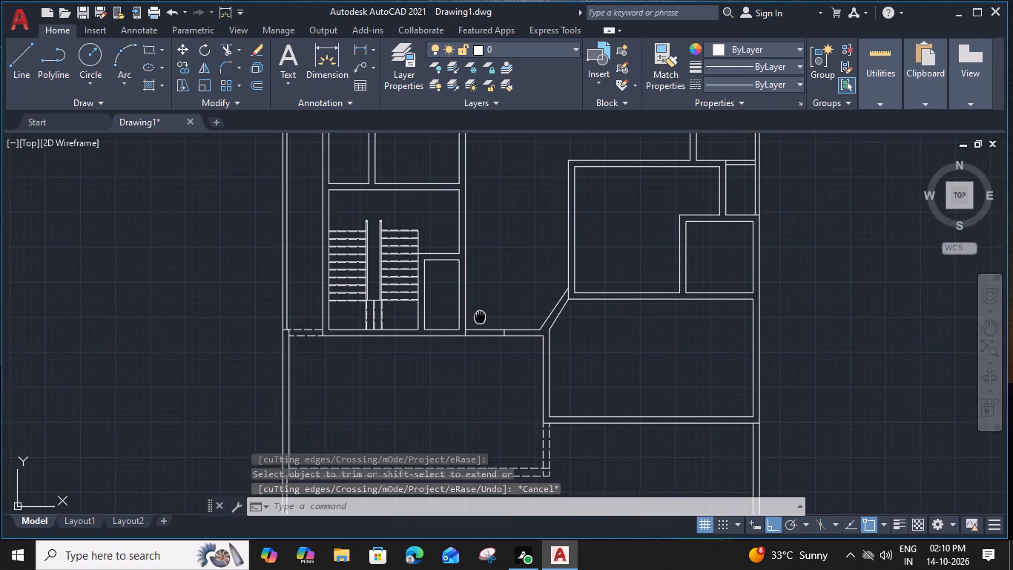
{"action": "middle_click_drag", "start_coordinate": [484, 324], "coordinate": [600, 381]}
{"action": "middle_click_drag", "start_coordinate": [531, 282], "coordinate": [517, 335]}
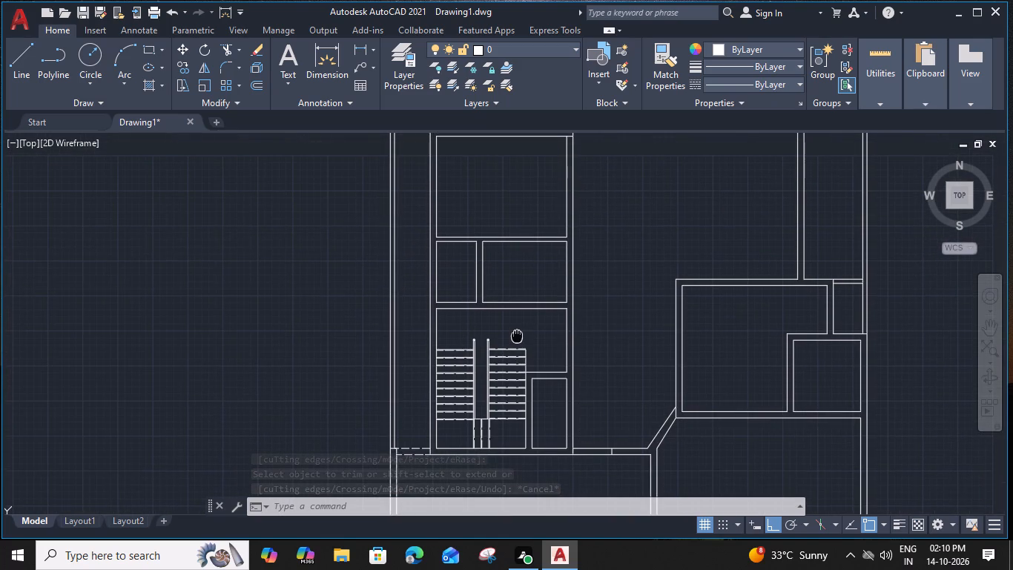
{"action": "scroll", "coordinate": [616, 322], "scroll_direction": "down", "scroll_amount": 2}
{"action": "middle_click_drag", "start_coordinate": [612, 322], "coordinate": [521, 350]}
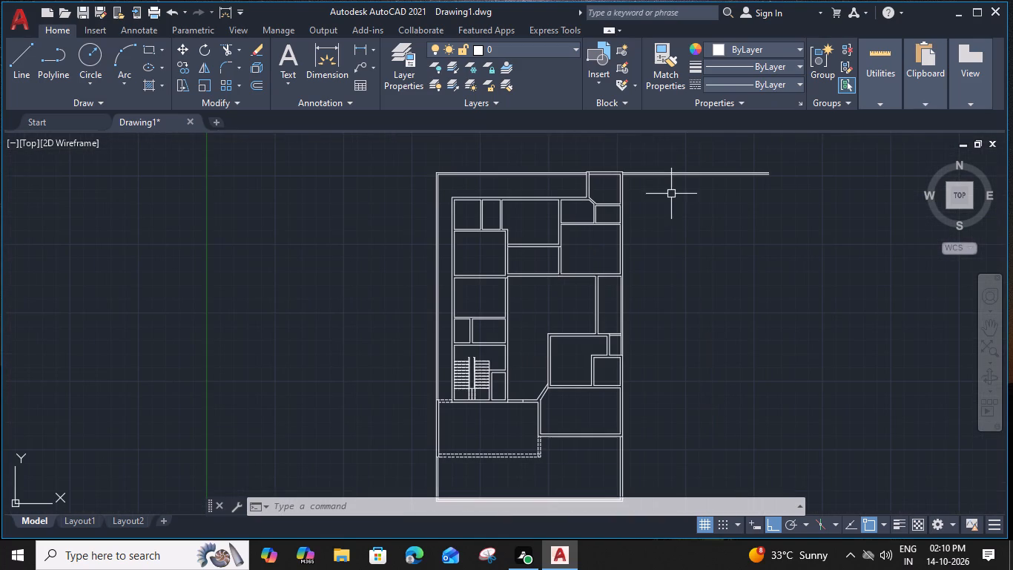
{"action": "type", "text": "tr"}
{"action": "key", "text": "space"}
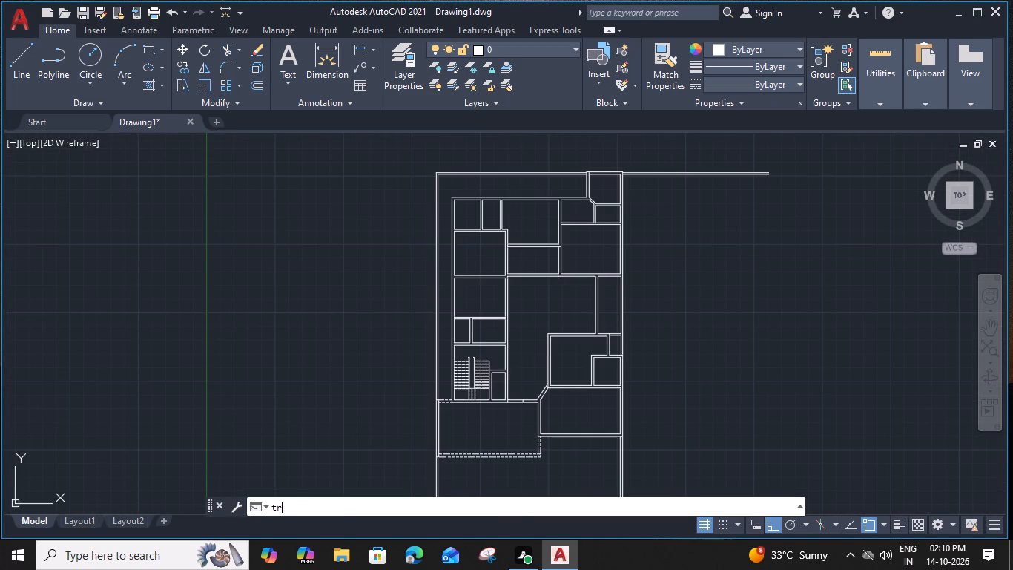
{"action": "left_click", "coordinate": [667, 149]}
{"action": "left_click_drag", "start_coordinate": [667, 159], "coordinate": [657, 286]}
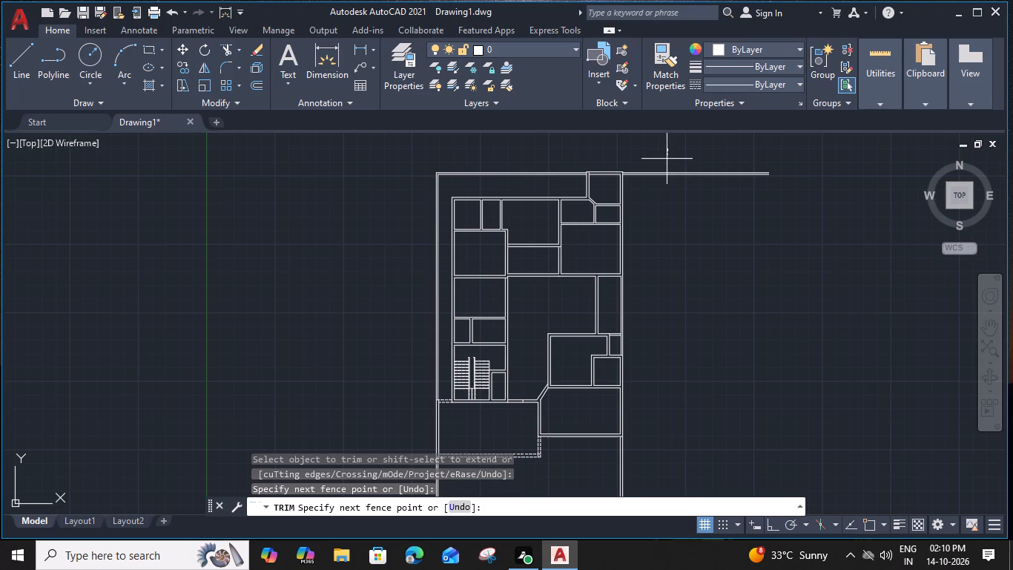
{"action": "left_click", "coordinate": [645, 166]}
{"action": "left_click", "coordinate": [645, 215]}
{"action": "scroll", "coordinate": [645, 217], "scroll_direction": "down", "scroll_amount": 2}
{"action": "middle_click_drag", "start_coordinate": [667, 307], "coordinate": [667, 307]}
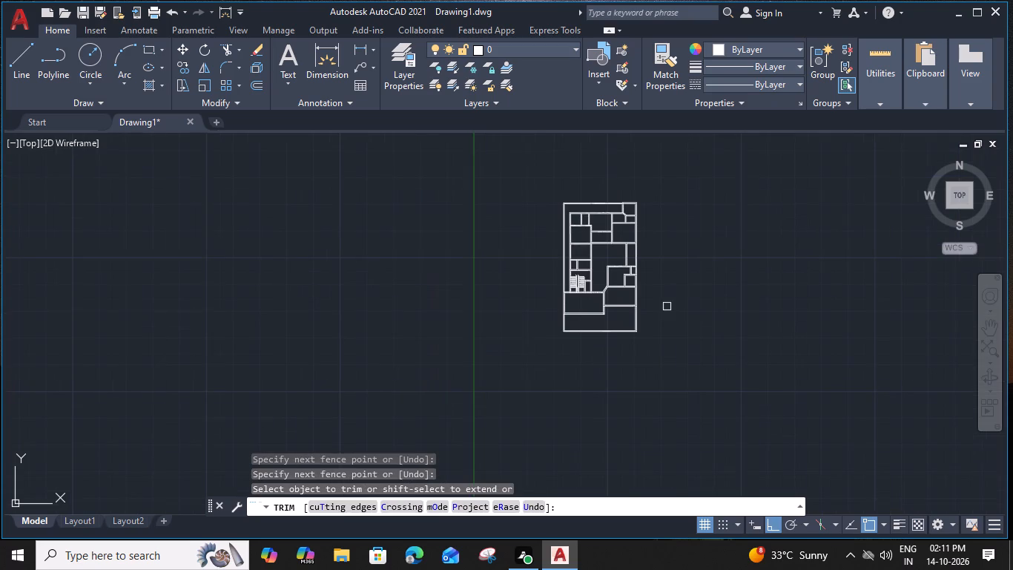
{"action": "middle_click_drag", "start_coordinate": [667, 307], "coordinate": [659, 299]}
{"action": "key", "text": "Escape"}
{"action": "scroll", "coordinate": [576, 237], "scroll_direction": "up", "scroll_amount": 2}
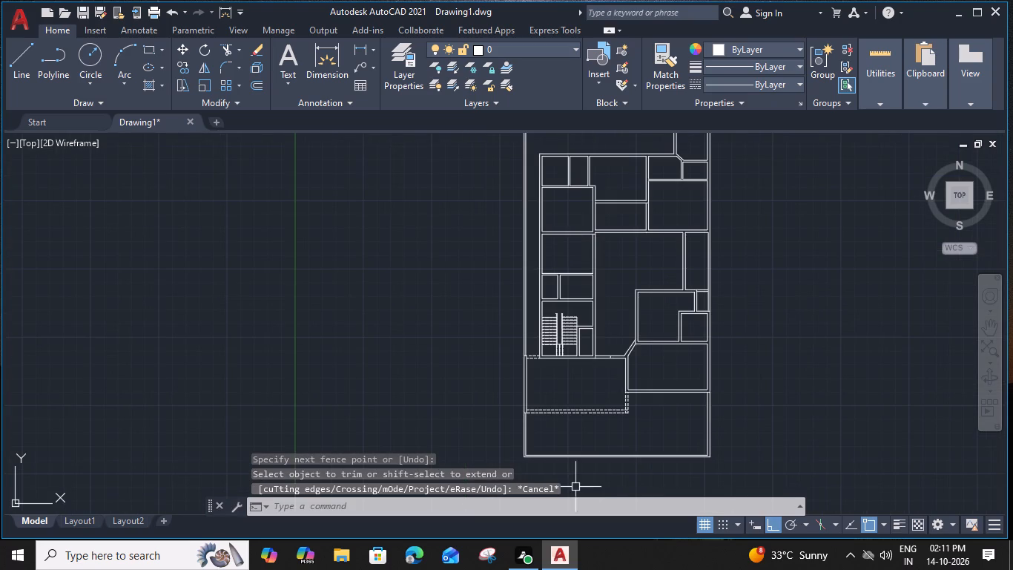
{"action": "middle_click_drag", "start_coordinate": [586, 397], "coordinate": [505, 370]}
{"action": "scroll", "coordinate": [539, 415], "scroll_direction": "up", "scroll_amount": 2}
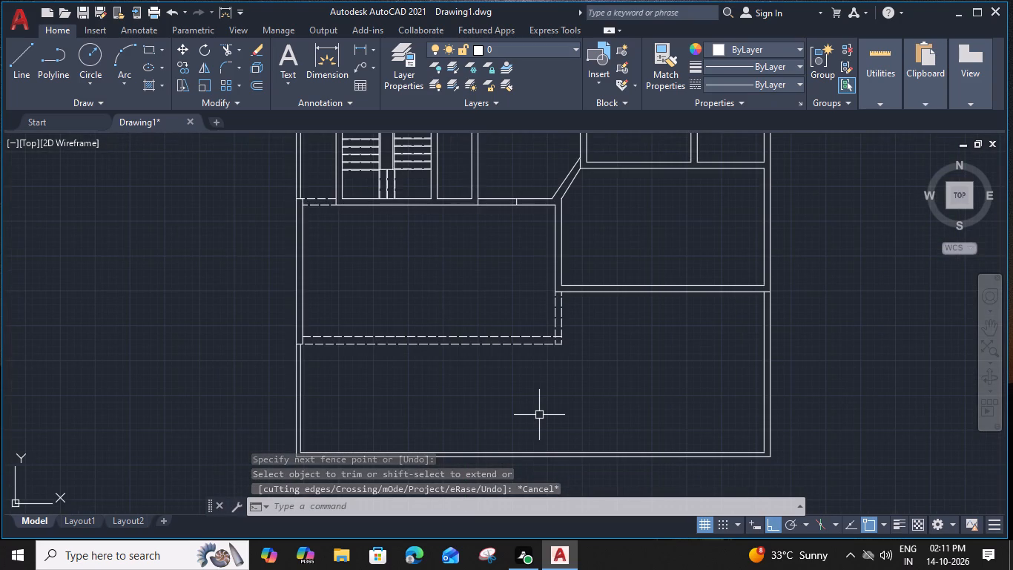
Extend the top and bottom lines of the small left room above the staircase to the outer line of its left wall.
{"action": "scroll", "coordinate": [539, 410], "scroll_direction": "down", "scroll_amount": 2}
{"action": "middle_click_drag", "start_coordinate": [515, 331], "coordinate": [507, 425]}
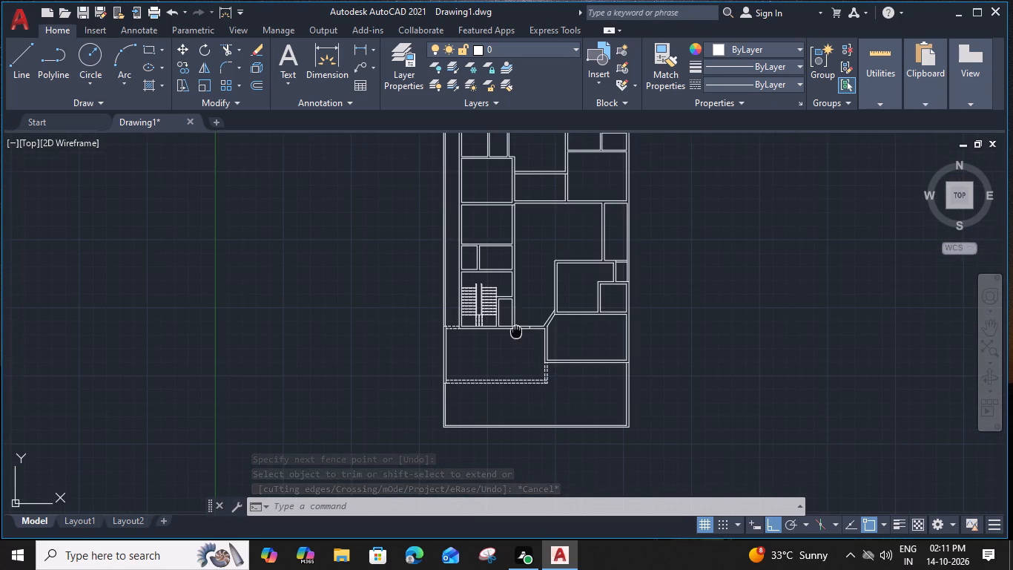
{"action": "middle_click_drag", "start_coordinate": [507, 425], "coordinate": [507, 427]}
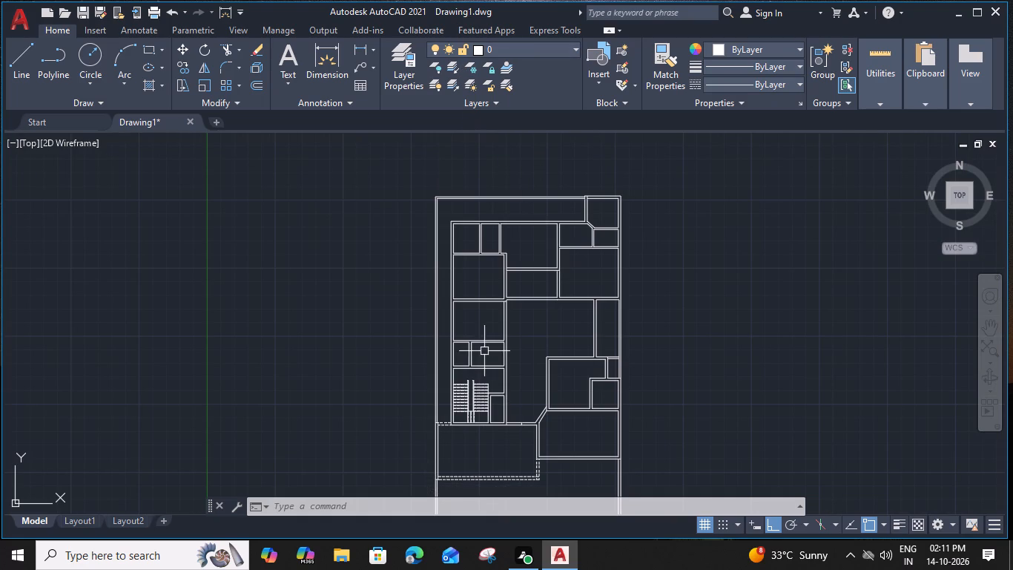
{"action": "scroll", "coordinate": [468, 347], "scroll_direction": "up", "scroll_amount": 4}
{"action": "middle_click_drag", "start_coordinate": [450, 367], "coordinate": [522, 312]}
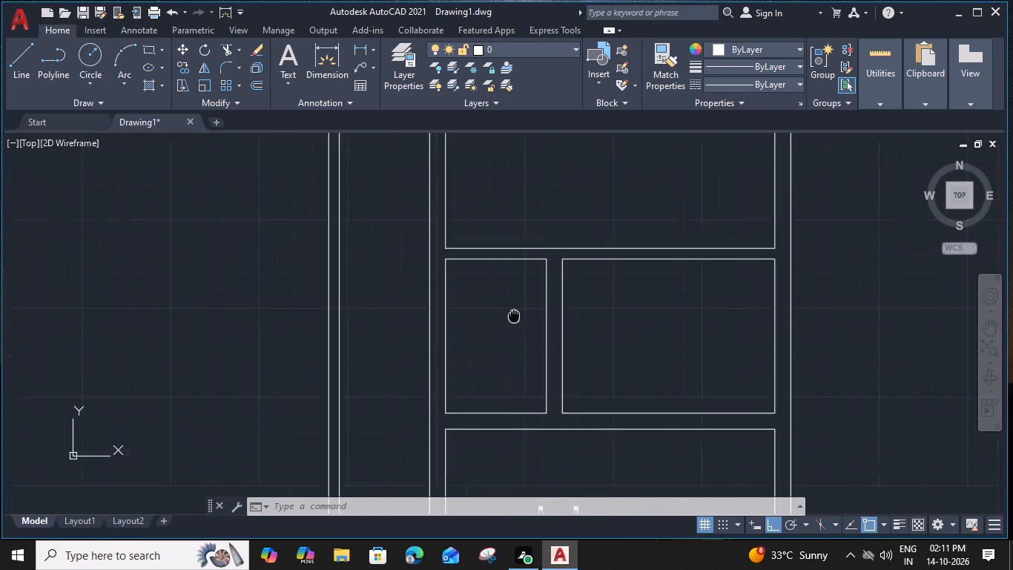
{"action": "scroll", "coordinate": [482, 376], "scroll_direction": "up", "scroll_amount": 2}
{"action": "middle_click_drag", "start_coordinate": [485, 376], "coordinate": [512, 342]}
{"action": "scroll", "coordinate": [512, 345], "scroll_direction": "down", "scroll_amount": 2}
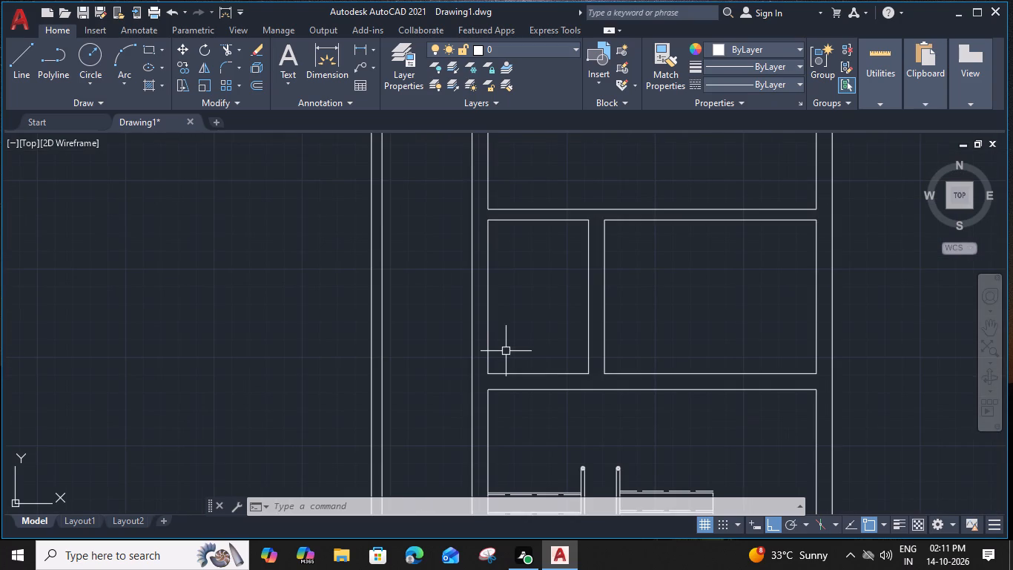
{"action": "type", "text": "ex"}
{"action": "key", "text": "space"}
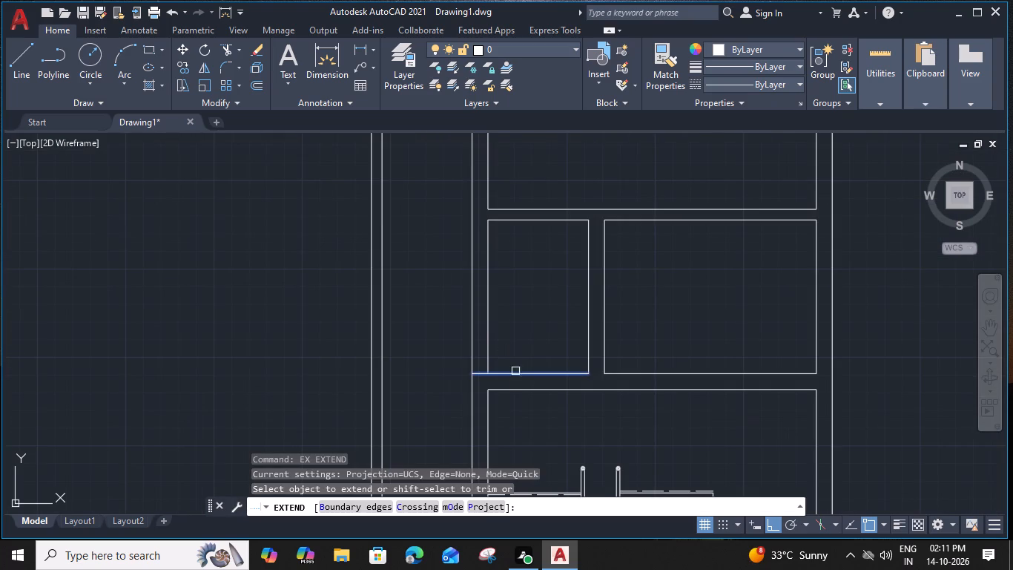
{"action": "left_click", "coordinate": [515, 371]}
{"action": "left_click", "coordinate": [521, 223]}
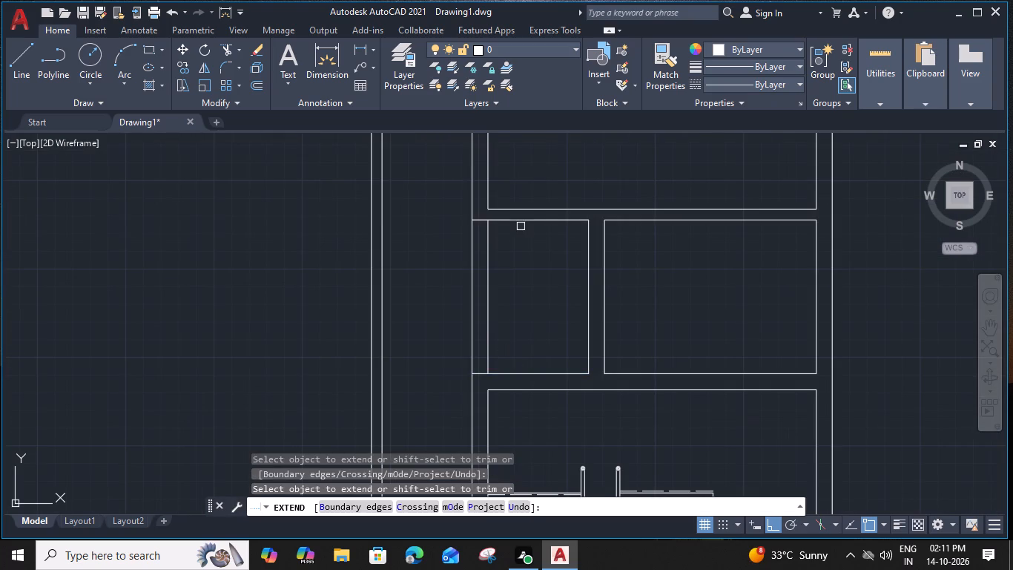
Trim both left wall lines of that small room between its extended top and bottom lines to open the side.
{"action": "left_click", "coordinate": [488, 252], "text": "shift"}
{"action": "left_click", "coordinate": [475, 260], "text": "shift"}
{"action": "key", "text": "Escape"}
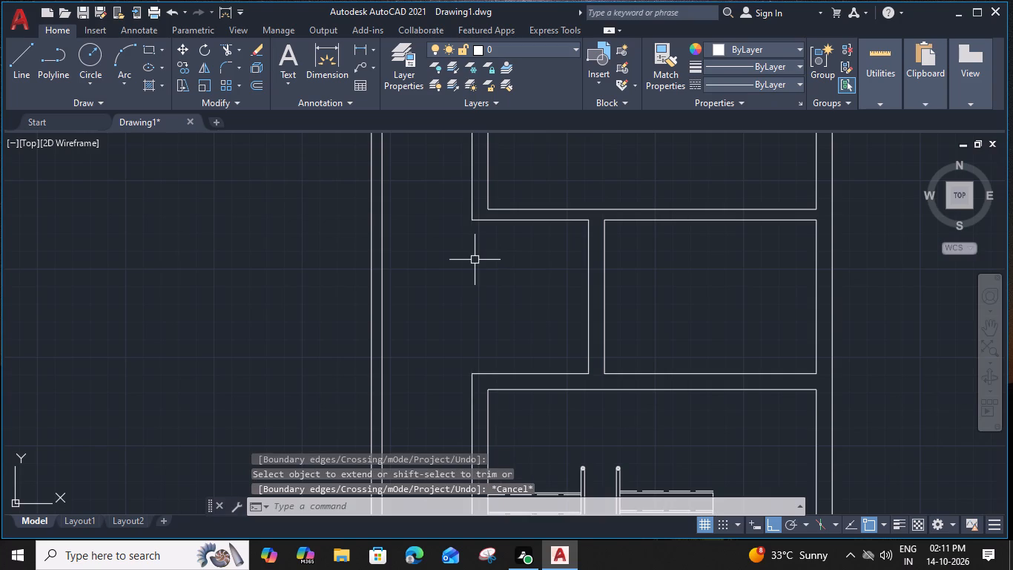
Set the linetype to the dashed ACAD style and draw a vertical line across the small room's open left side.
{"action": "type", "text": "l"}
{"action": "key", "text": "space"}
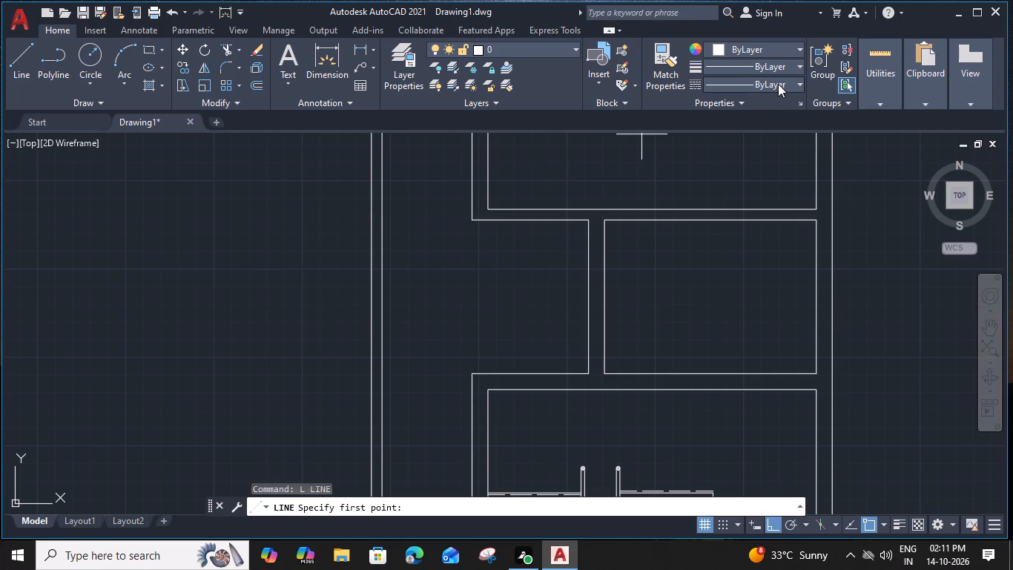
{"action": "left_click", "coordinate": [778, 84]}
{"action": "left_click", "coordinate": [772, 142]}
{"action": "left_click", "coordinate": [471, 220]}
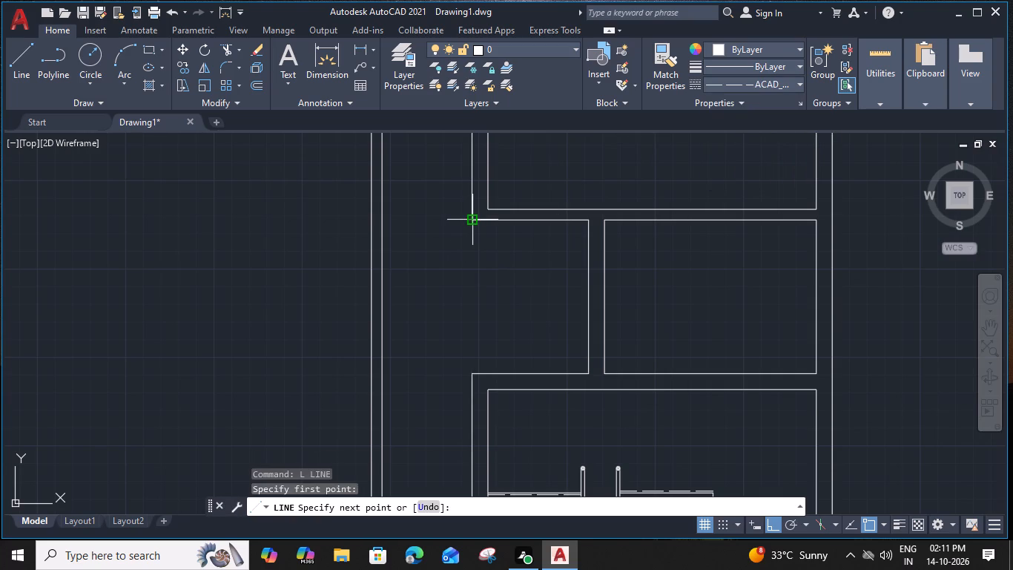
{"action": "left_click", "coordinate": [472, 375]}
{"action": "key", "text": "Escape"}
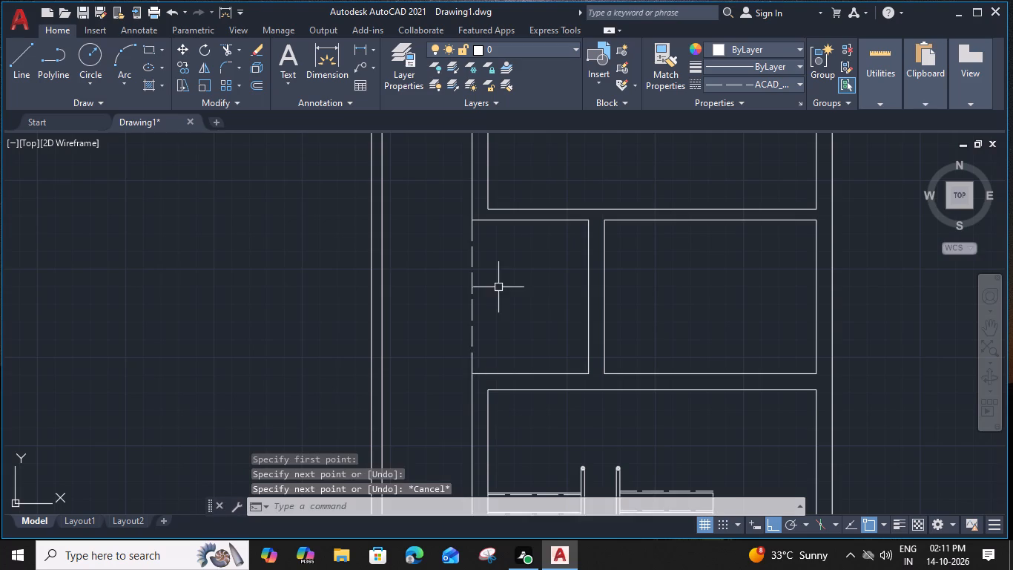
Draw a short horizontal line joining the top corners of the two small rooms above the staircase, across their dividing wall.
{"action": "scroll", "coordinate": [499, 286], "scroll_direction": "down", "scroll_amount": 2}
{"action": "middle_click_drag", "start_coordinate": [667, 284], "coordinate": [617, 287]}
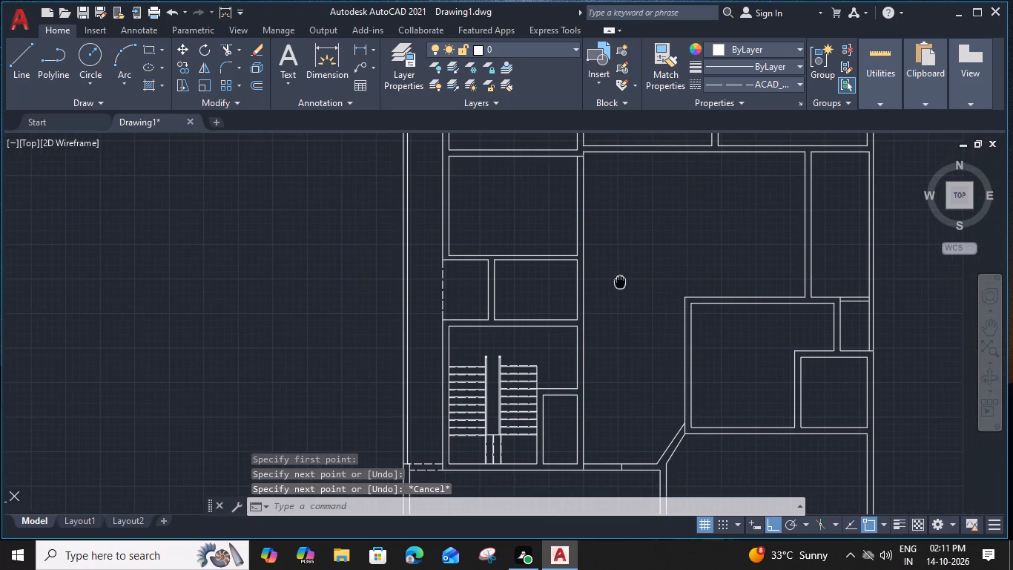
{"action": "scroll", "coordinate": [523, 263], "scroll_direction": "up", "scroll_amount": 3}
{"action": "type", "text": "l"}
{"action": "key", "text": "space"}
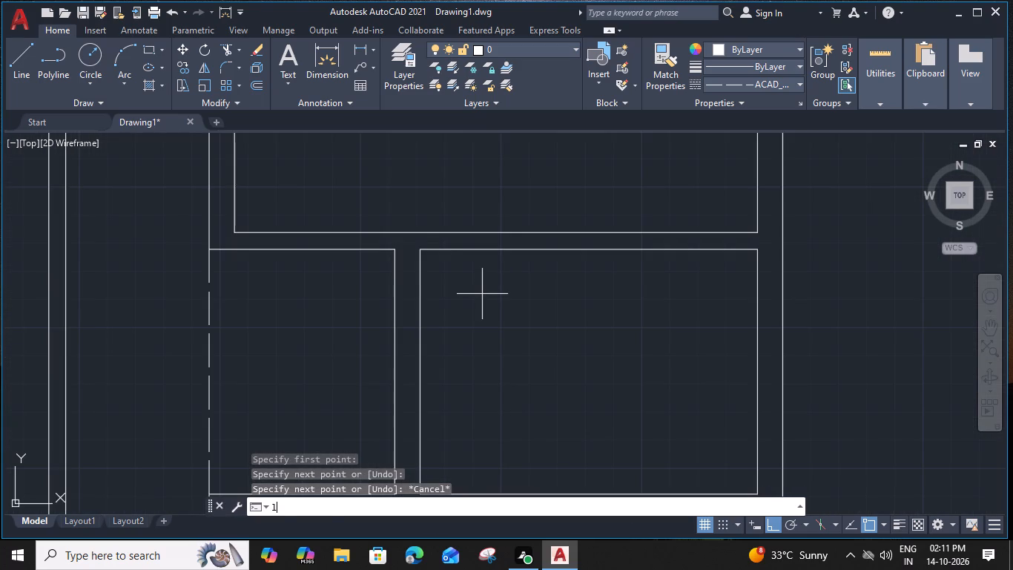
{"action": "left_click", "coordinate": [393, 253]}
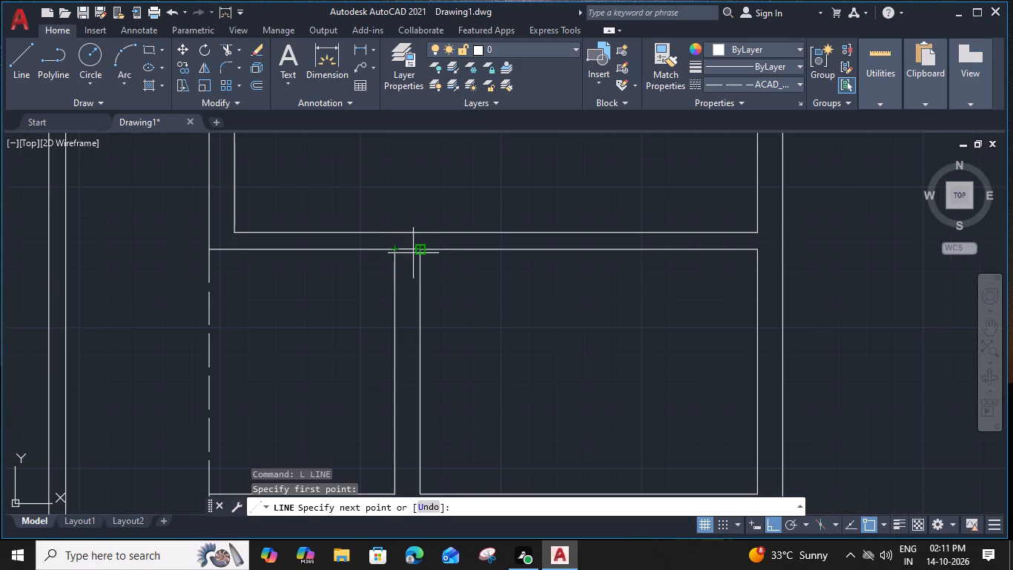
{"action": "left_click", "coordinate": [415, 253]}
{"action": "key", "text": "space"}
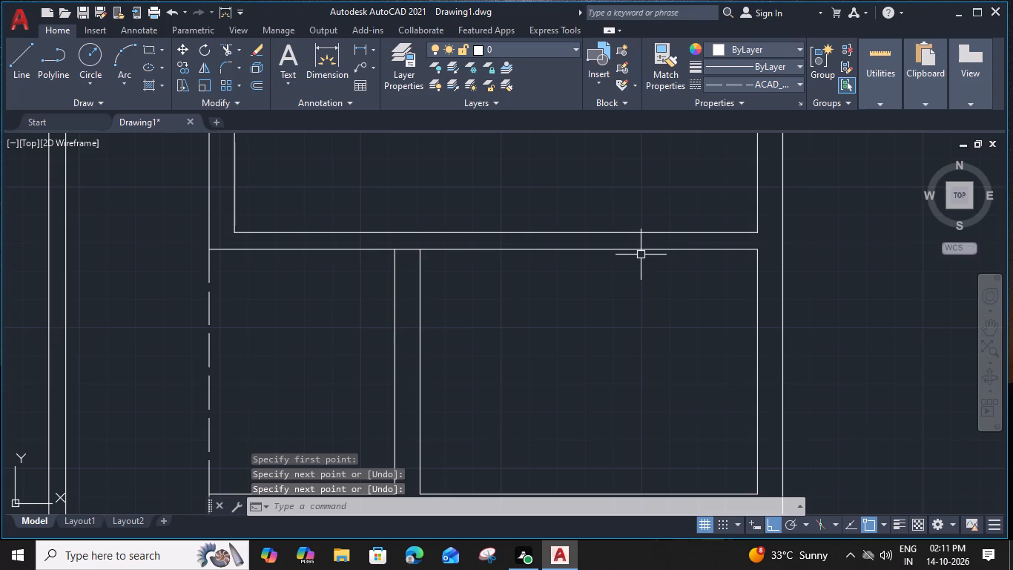
Draw a short vertical line across the wall above the right small room, starting at the midpoint of its top line.
{"action": "key", "text": "space"}
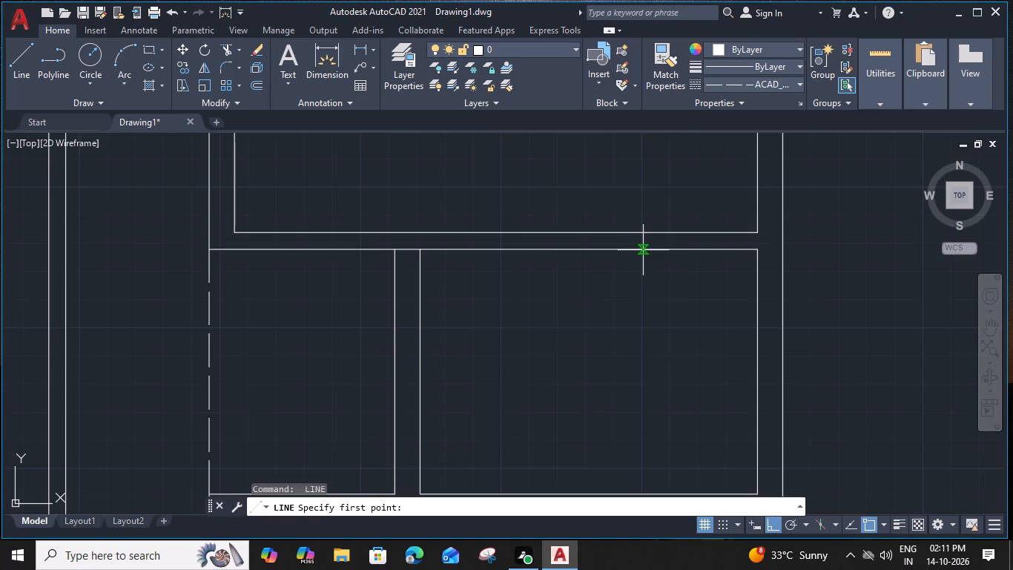
{"action": "left_click", "coordinate": [587, 251]}
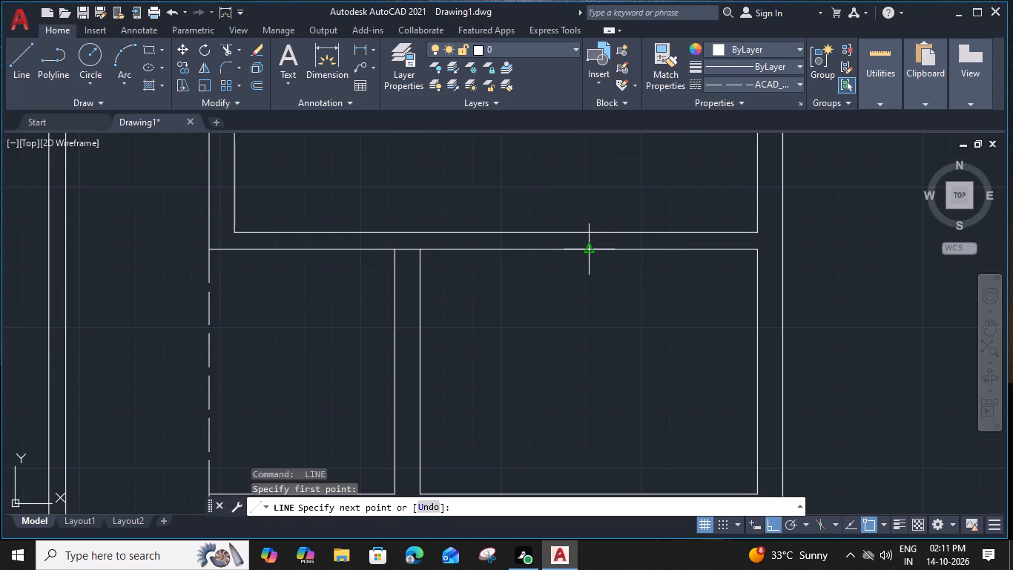
{"action": "left_click", "coordinate": [587, 235]}
{"action": "key", "text": "space"}
Trim the short horizontal line crossing the wall at the upper-right corner of the room above the two small rooms.
{"action": "scroll", "coordinate": [587, 235], "scroll_direction": "down", "scroll_amount": 3}
{"action": "middle_click_drag", "start_coordinate": [596, 212], "coordinate": [572, 287]}
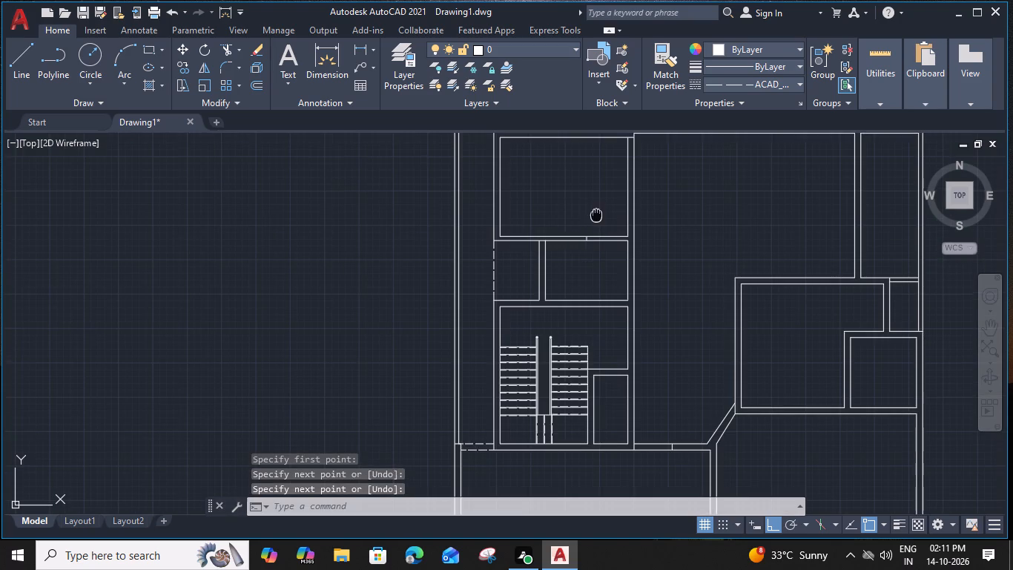
{"action": "middle_click_drag", "start_coordinate": [572, 287], "coordinate": [565, 298]}
{"action": "scroll", "coordinate": [609, 247], "scroll_direction": "up", "scroll_amount": 1}
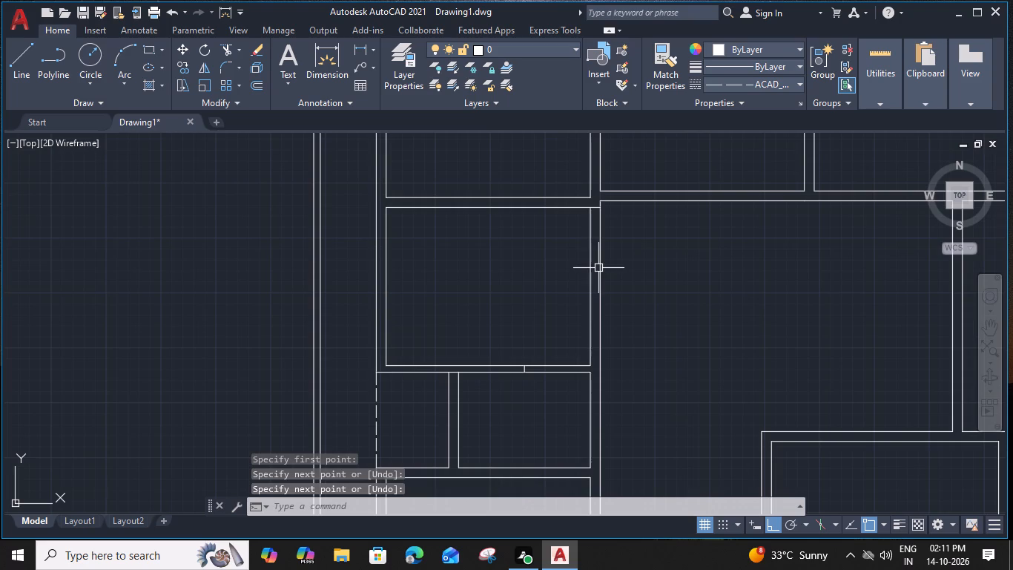
{"action": "type", "text": "tr"}
{"action": "key", "text": "space"}
{"action": "scroll", "coordinate": [604, 212], "scroll_direction": "up", "scroll_amount": 2}
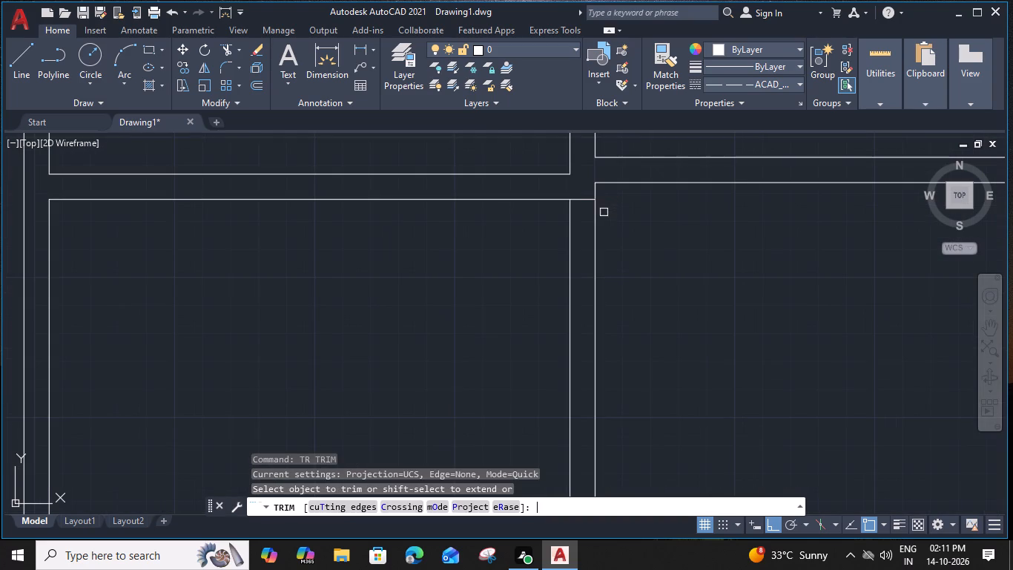
{"action": "left_click", "coordinate": [577, 197]}
{"action": "key", "text": "Escape"}
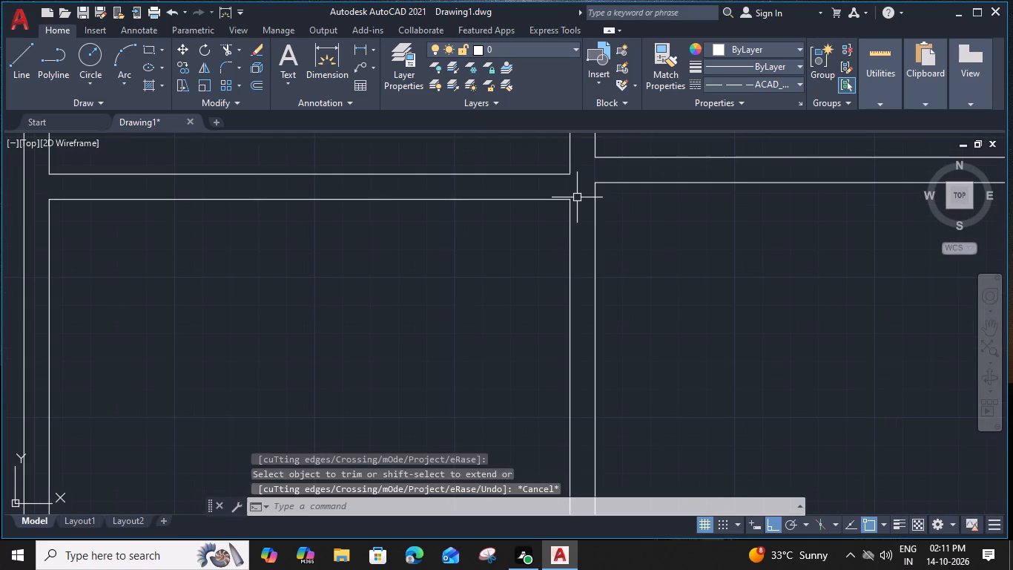
Draw a short horizontal line across that room's right wall at the midpoint of its inner line.
{"action": "scroll", "coordinate": [596, 318], "scroll_direction": "down", "scroll_amount": 2}
{"action": "middle_click_drag", "start_coordinate": [596, 318], "coordinate": [601, 276]}
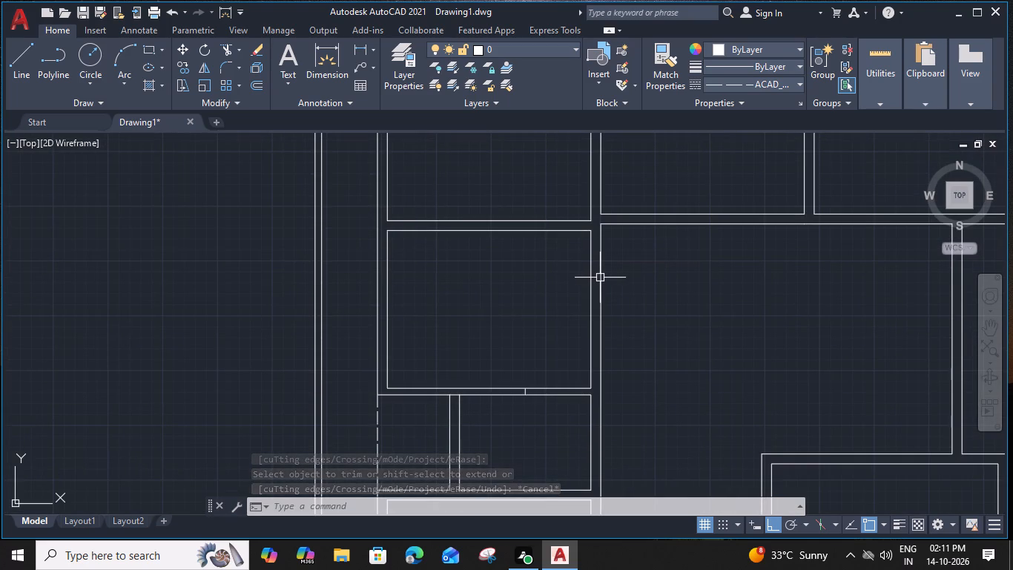
{"action": "type", "text": "l"}
{"action": "key", "text": "space"}
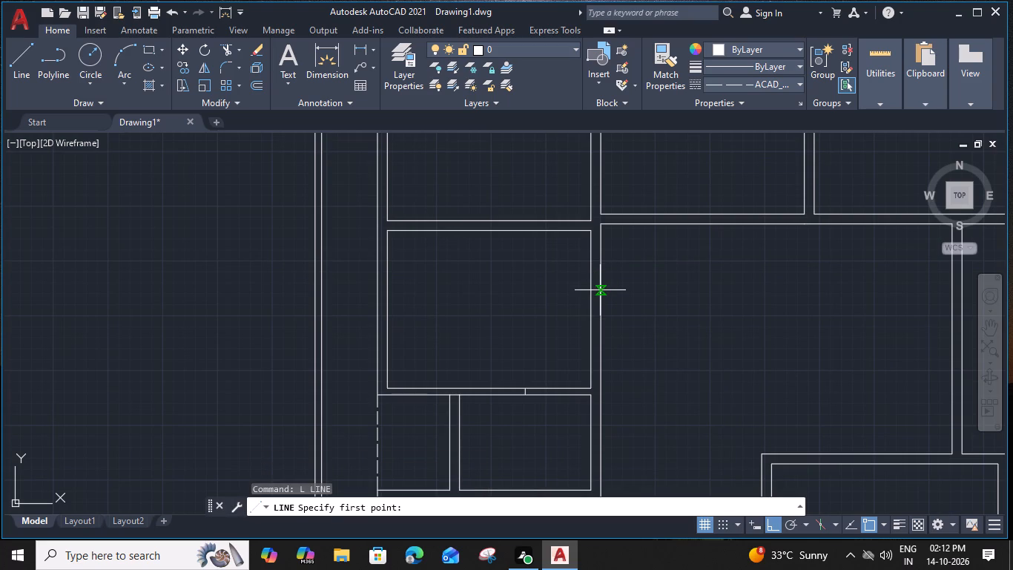
{"action": "left_click", "coordinate": [592, 315]}
{"action": "left_click", "coordinate": [602, 310]}
{"action": "key", "text": "space"}
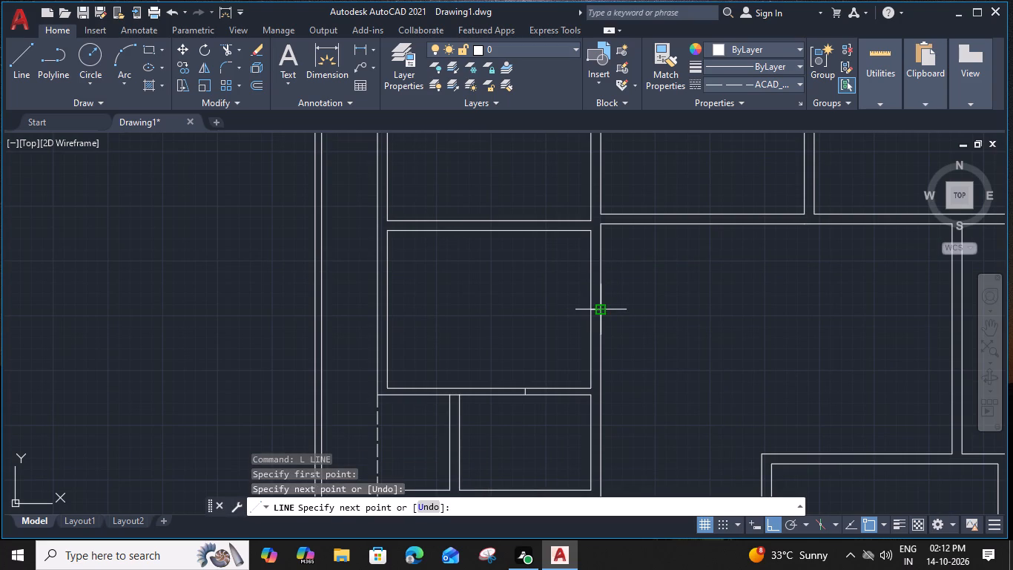
Draw a short horizontal line across the vertical wall from the central room's lower-left corner to the left neighbouring room's right wall line.
{"action": "middle_click_drag", "start_coordinate": [627, 257], "coordinate": [603, 438]}
{"action": "key", "text": "space"}
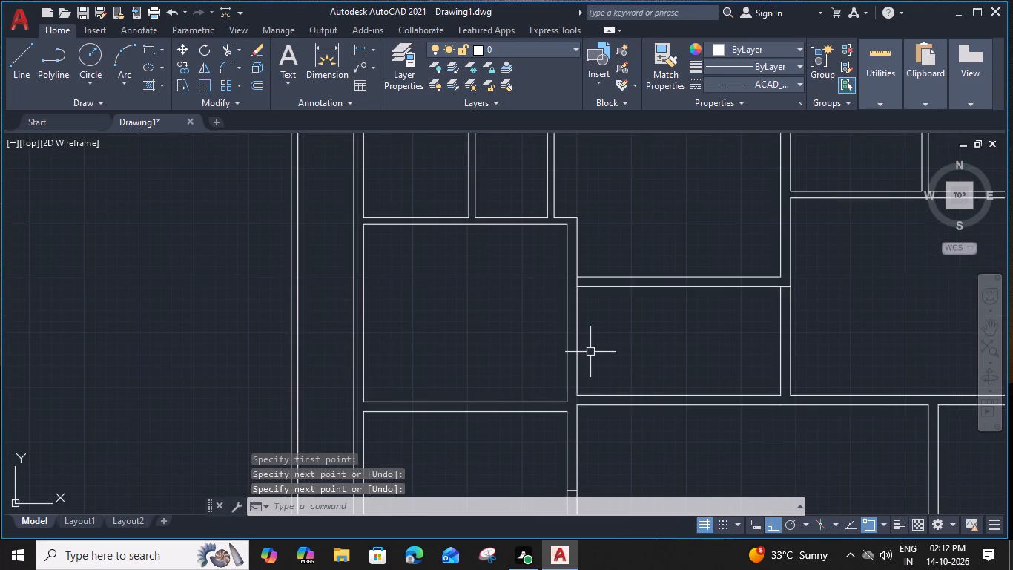
{"action": "scroll", "coordinate": [570, 410], "scroll_direction": "up", "scroll_amount": 2}
{"action": "left_click", "coordinate": [589, 373]}
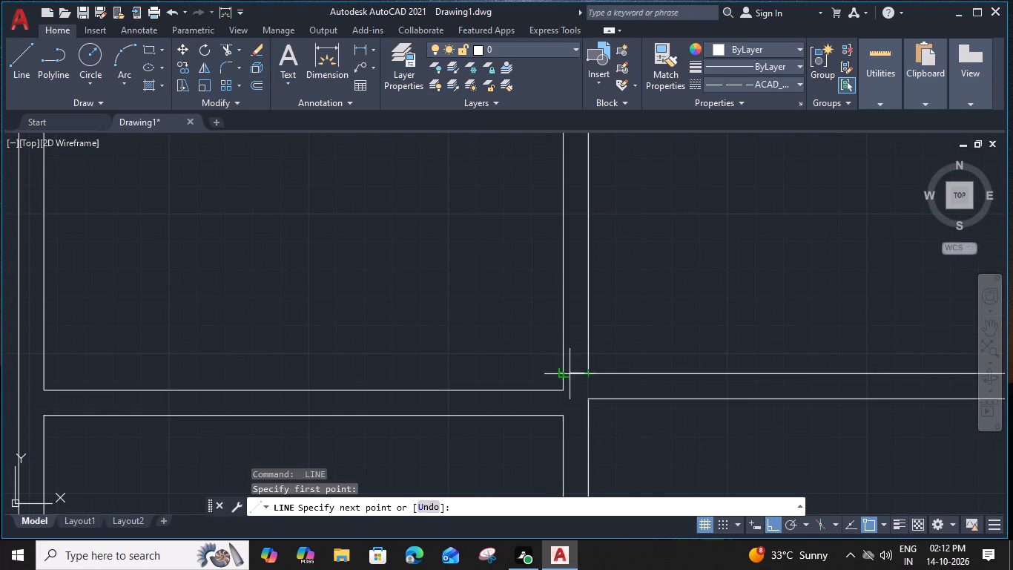
{"action": "left_click", "coordinate": [562, 373]}
{"action": "key", "text": "space"}
Draw a short horizontal line joining the bottom ends of the two wall lines on the central room's right side.
{"action": "scroll", "coordinate": [562, 371], "scroll_direction": "down", "scroll_amount": 3}
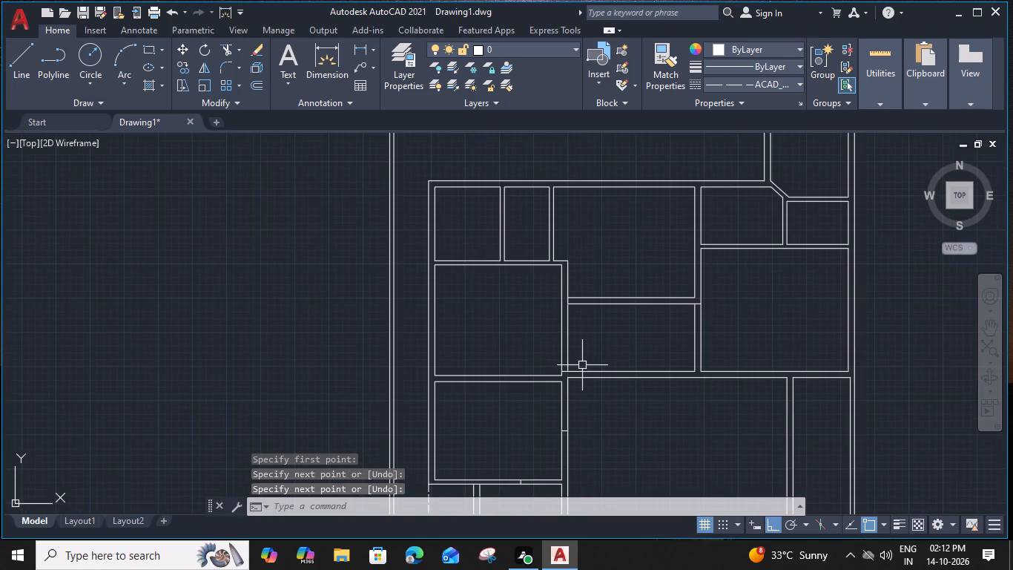
{"action": "middle_click_drag", "start_coordinate": [711, 343], "coordinate": [598, 336]}
{"action": "scroll", "coordinate": [584, 373], "scroll_direction": "up", "scroll_amount": 2}
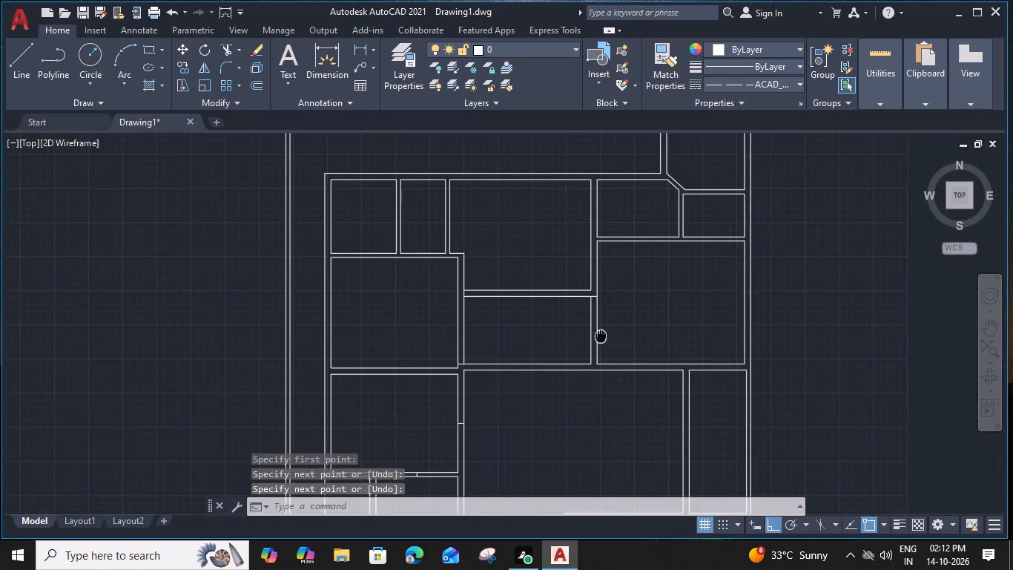
{"action": "key", "text": "space"}
{"action": "left_click", "coordinate": [578, 354]}
{"action": "left_click", "coordinate": [597, 356]}
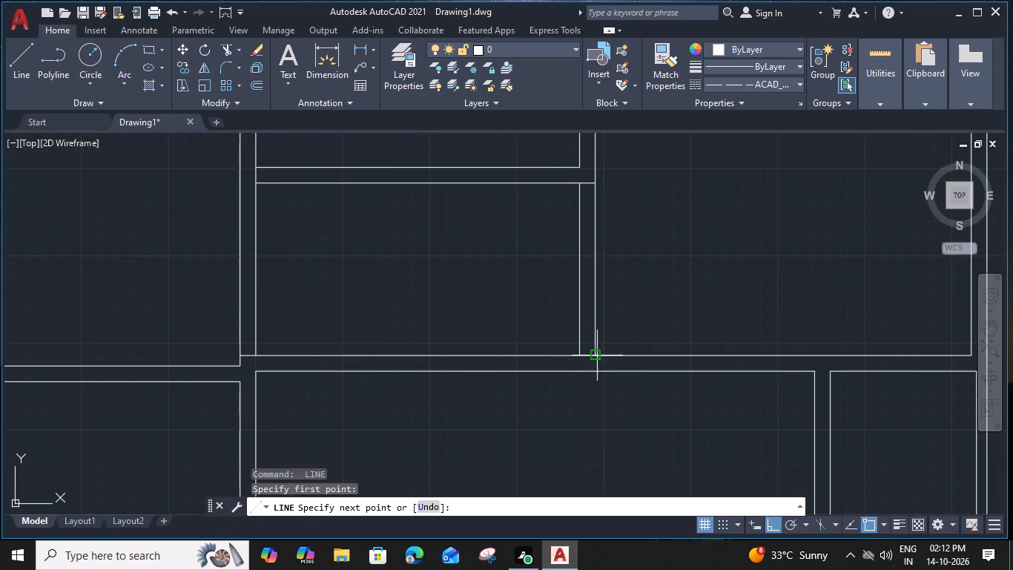
{"action": "key", "text": "space"}
Trim the short wall-line pieces closing both ends of the horizontal wall above the central room to open its junctions.
{"action": "scroll", "coordinate": [526, 318], "scroll_direction": "down", "scroll_amount": 2}
{"action": "middle_click_drag", "start_coordinate": [502, 318], "coordinate": [627, 364]}
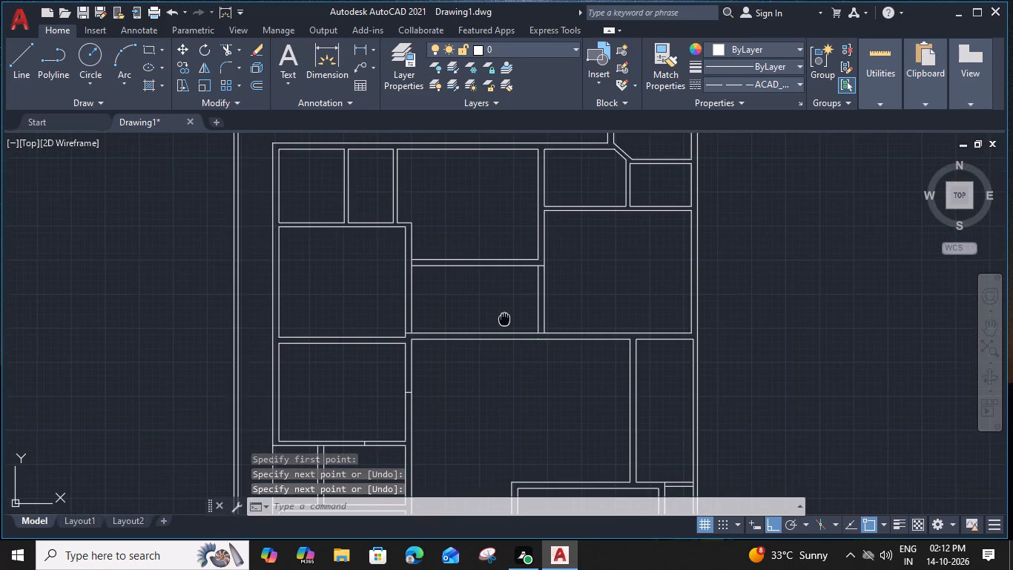
{"action": "scroll", "coordinate": [541, 309], "scroll_direction": "up", "scroll_amount": 2}
{"action": "type", "text": "tr"}
{"action": "key", "text": "space"}
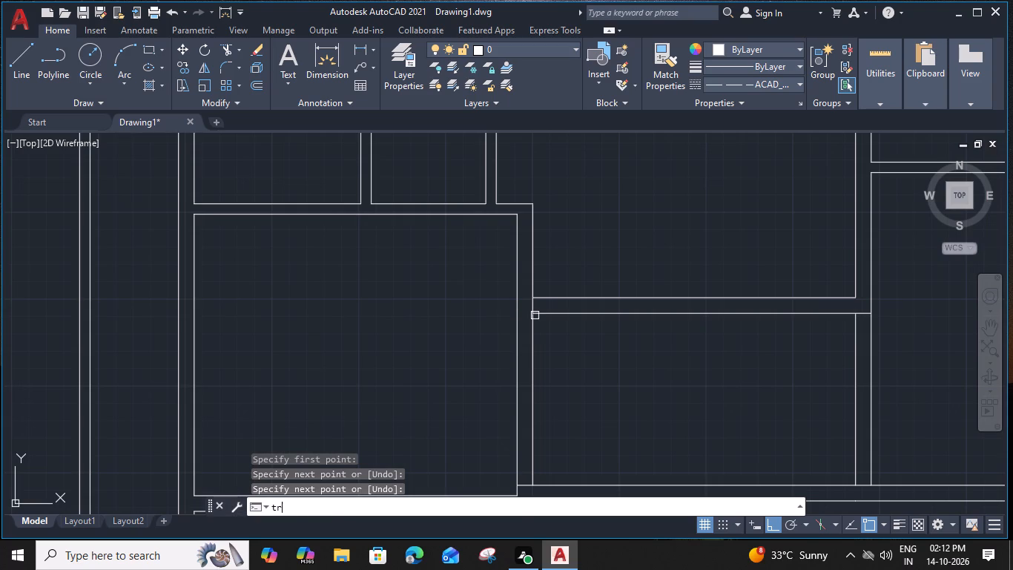
{"action": "left_click", "coordinate": [529, 305]}
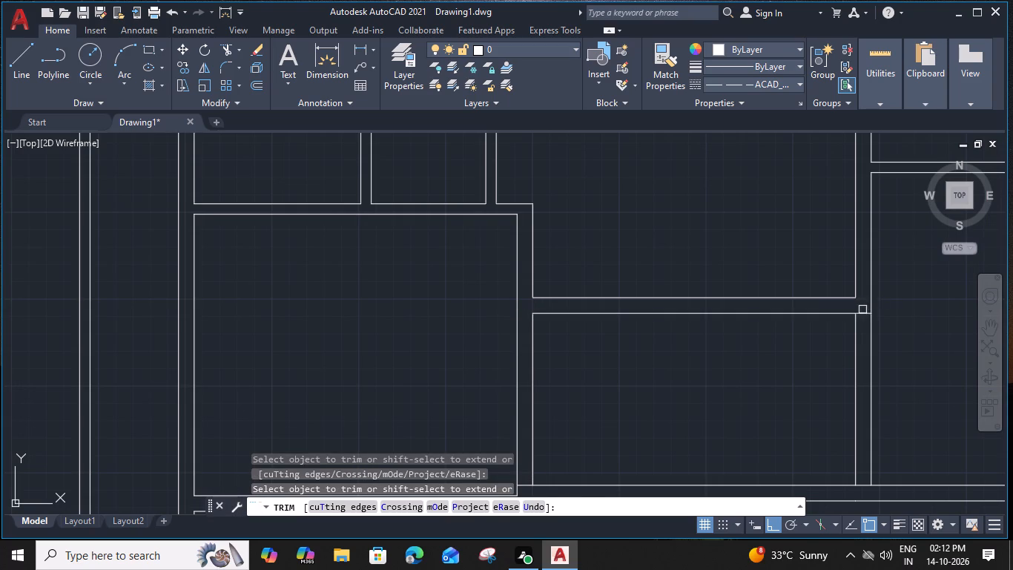
{"action": "left_click", "coordinate": [862, 309]}
{"action": "left_click", "coordinate": [865, 323]}
{"action": "key", "text": "Escape"}
Draw a short vertical line joining the left ends of the two horizontal wall lines above the central room.
{"action": "type", "text": "l"}
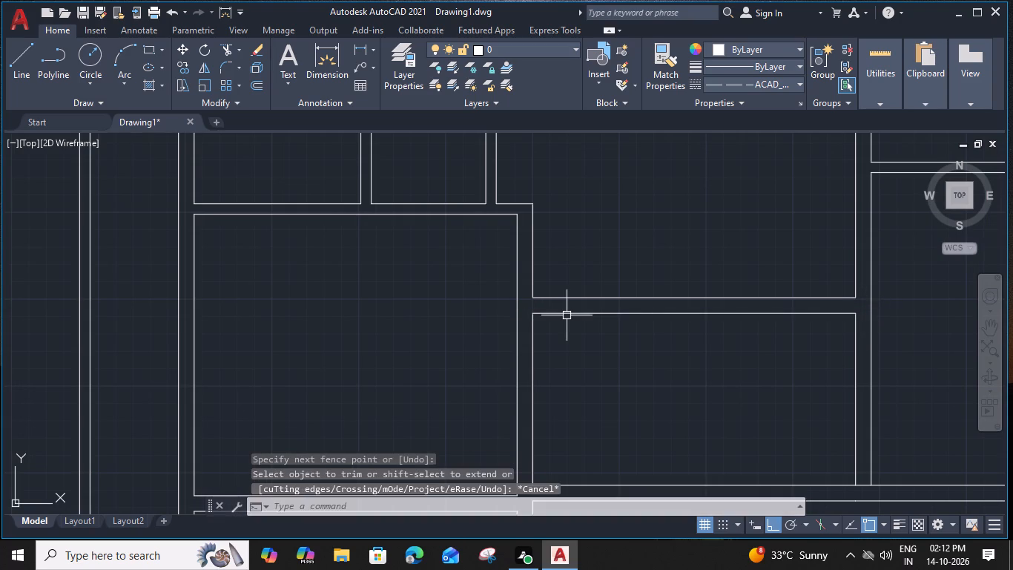
{"action": "key", "text": "space"}
{"action": "left_click", "coordinate": [535, 316]}
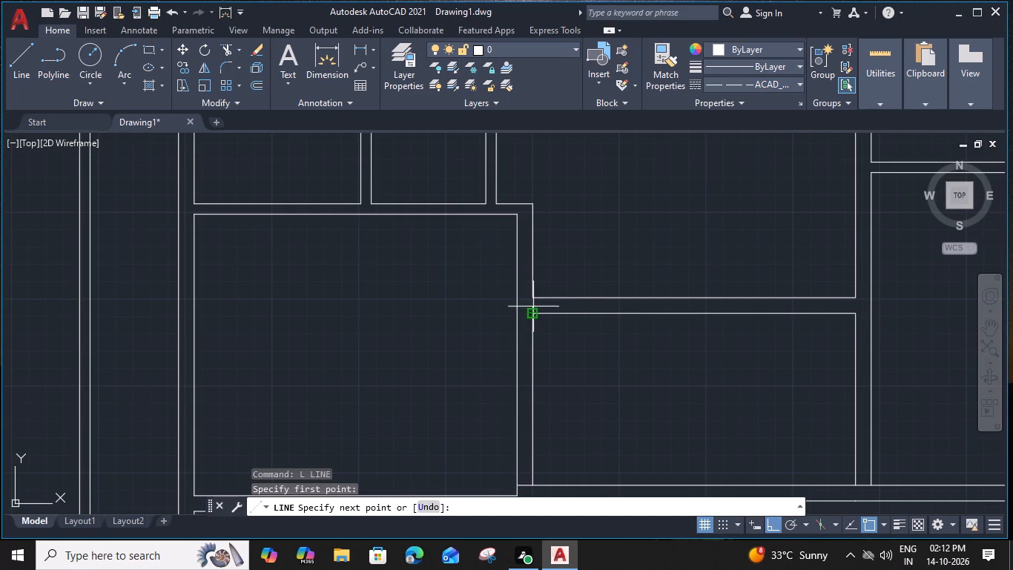
{"action": "left_click", "coordinate": [532, 299]}
{"action": "key", "text": "space"}
{"action": "scroll", "coordinate": [532, 299], "scroll_direction": "down", "scroll_amount": 2}
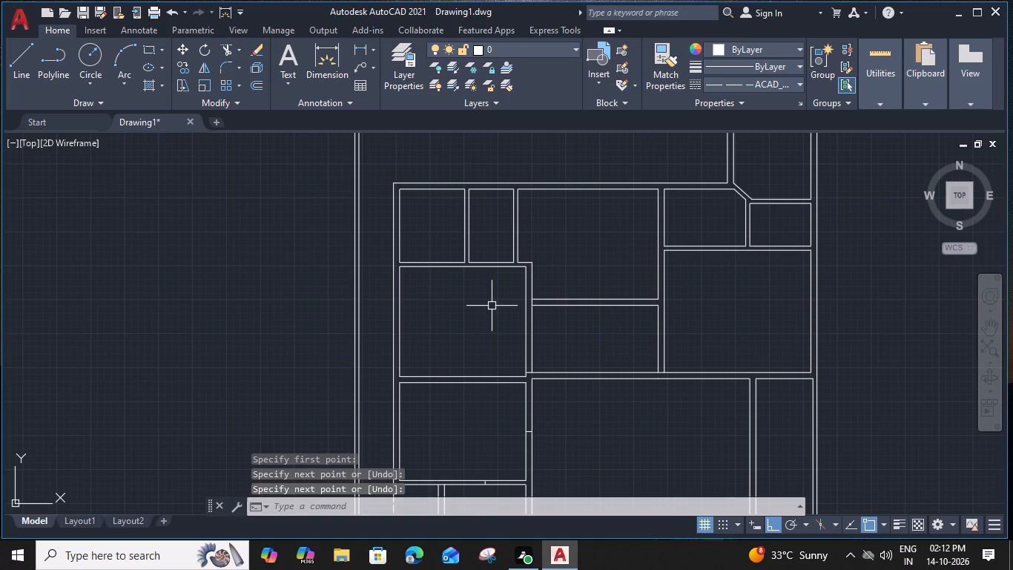
Draw a short horizontal line joining the top ends of the two vertical wall lines right of the upper central room.
{"action": "middle_click_drag", "start_coordinate": [699, 266], "coordinate": [646, 285]}
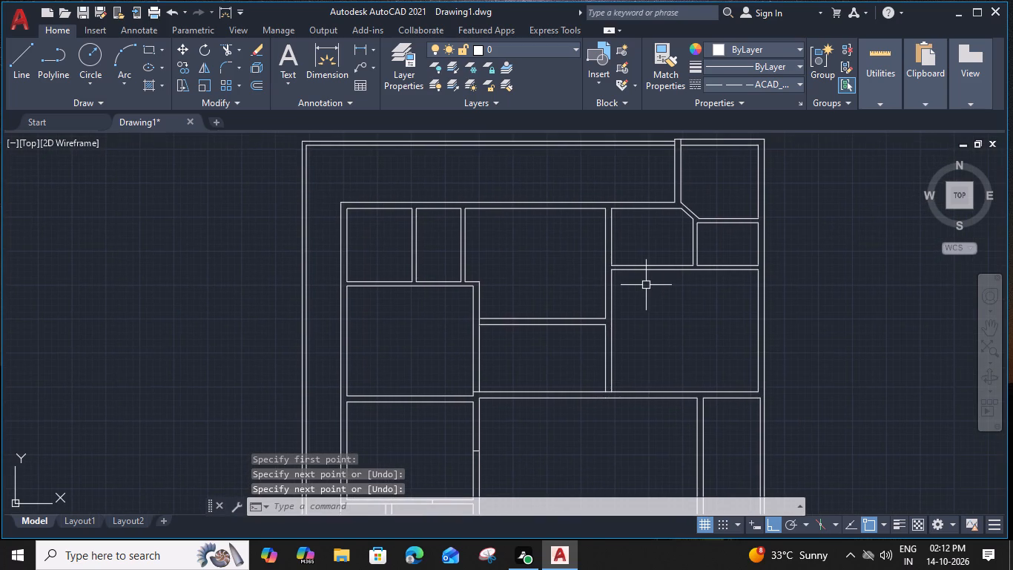
{"action": "scroll", "coordinate": [604, 210], "scroll_direction": "up", "scroll_amount": 3}
{"action": "key", "text": "space"}
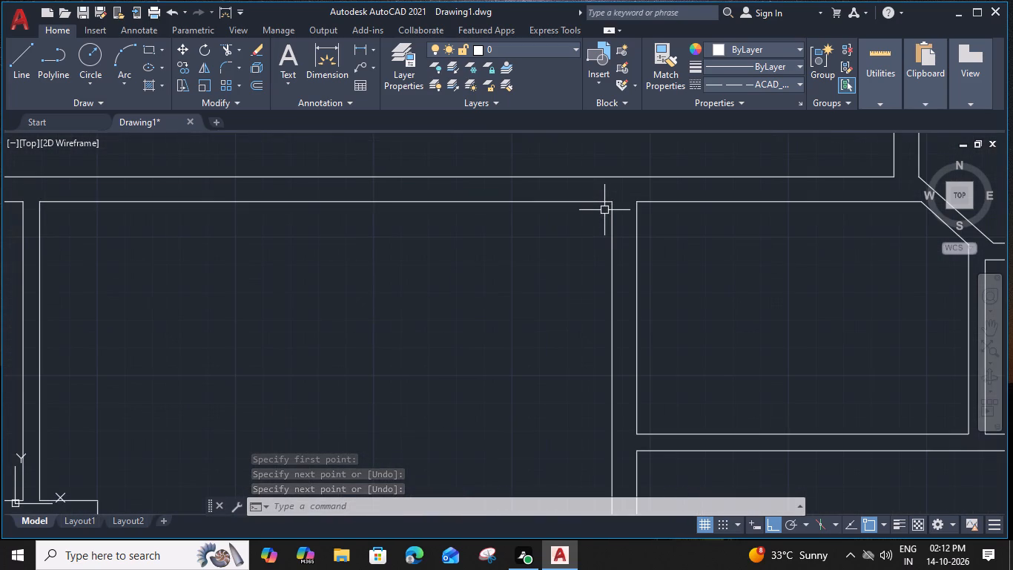
{"action": "left_click", "coordinate": [614, 202]}
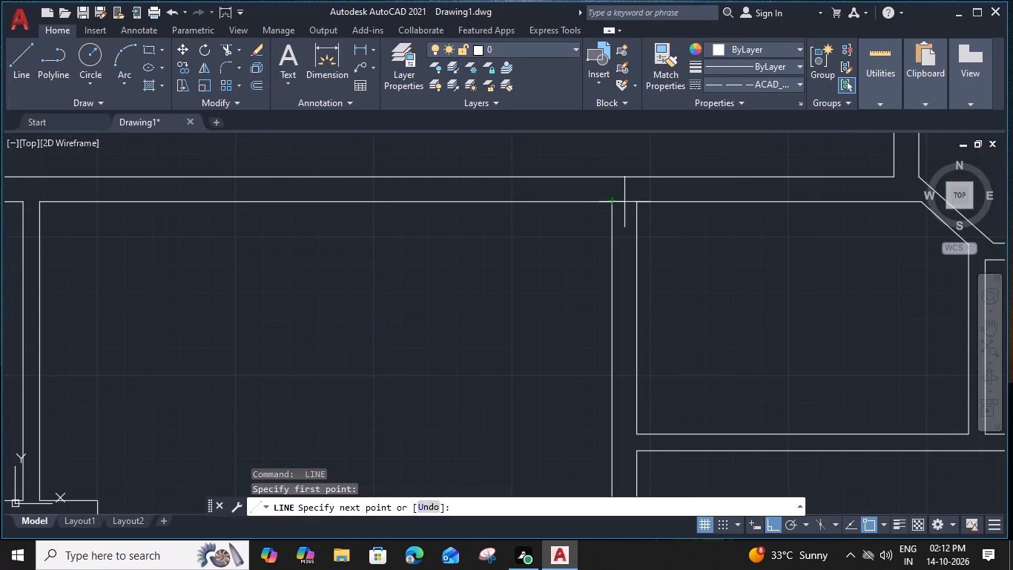
{"action": "left_click", "coordinate": [633, 203]}
{"action": "key", "text": "space"}
Draw a short vertical line across the horizontal wall below the small upper-right room, starting at the midpoint of its lower line.
{"action": "scroll", "coordinate": [633, 203], "scroll_direction": "down", "scroll_amount": 3}
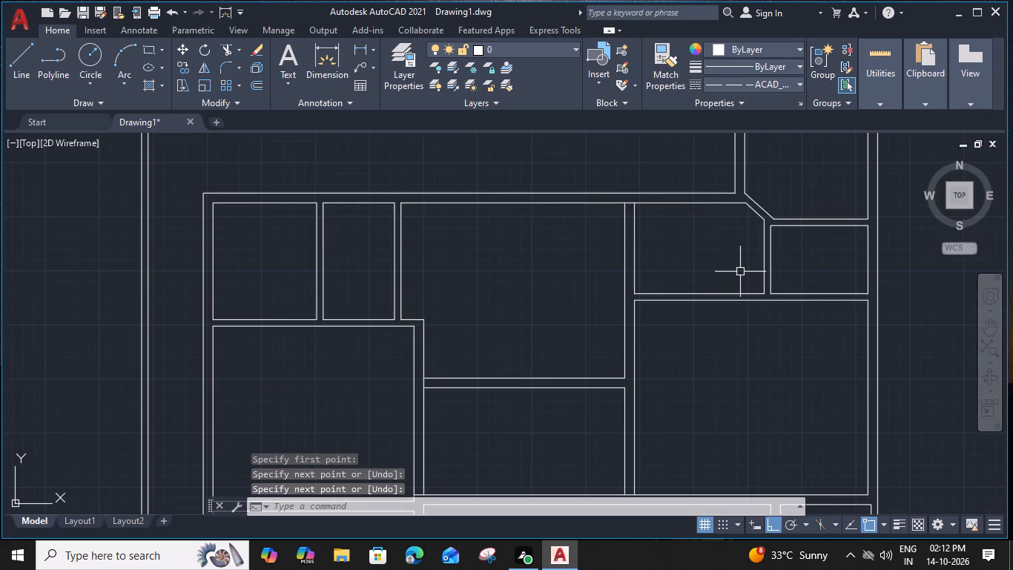
{"action": "scroll", "coordinate": [817, 300], "scroll_direction": "up", "scroll_amount": 2}
{"action": "key", "text": "space"}
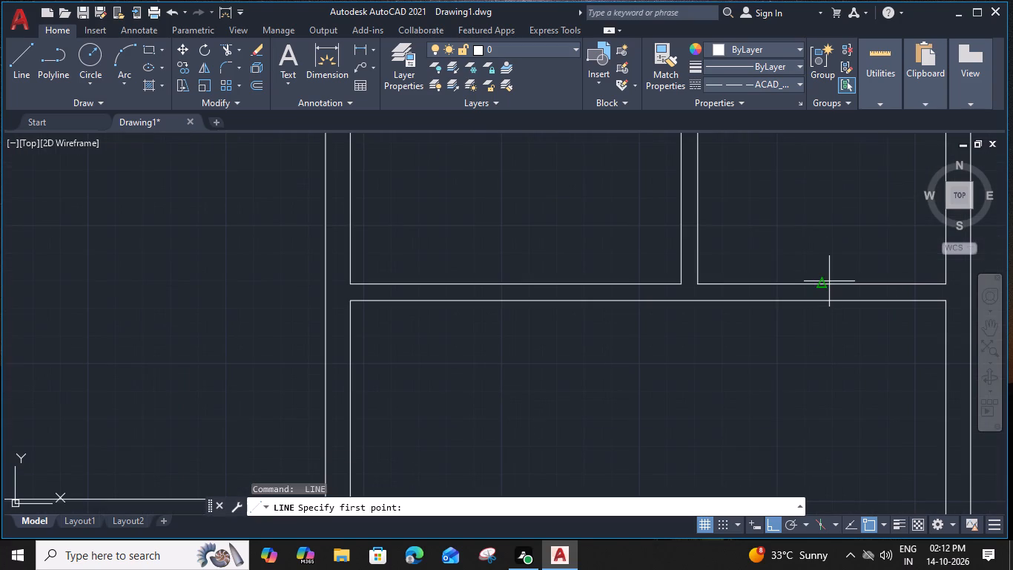
{"action": "left_click", "coordinate": [825, 283]}
{"action": "left_click", "coordinate": [822, 303]}
{"action": "key", "text": "space"}
Draw a short vertical line across the horizontal wall above the small upper-right room, near the wall's middle.
{"action": "scroll", "coordinate": [822, 303], "scroll_direction": "down", "scroll_amount": 3}
{"action": "scroll", "coordinate": [816, 235], "scroll_direction": "up", "scroll_amount": 2}
{"action": "key", "text": "space"}
{"action": "left_click", "coordinate": [834, 201]}
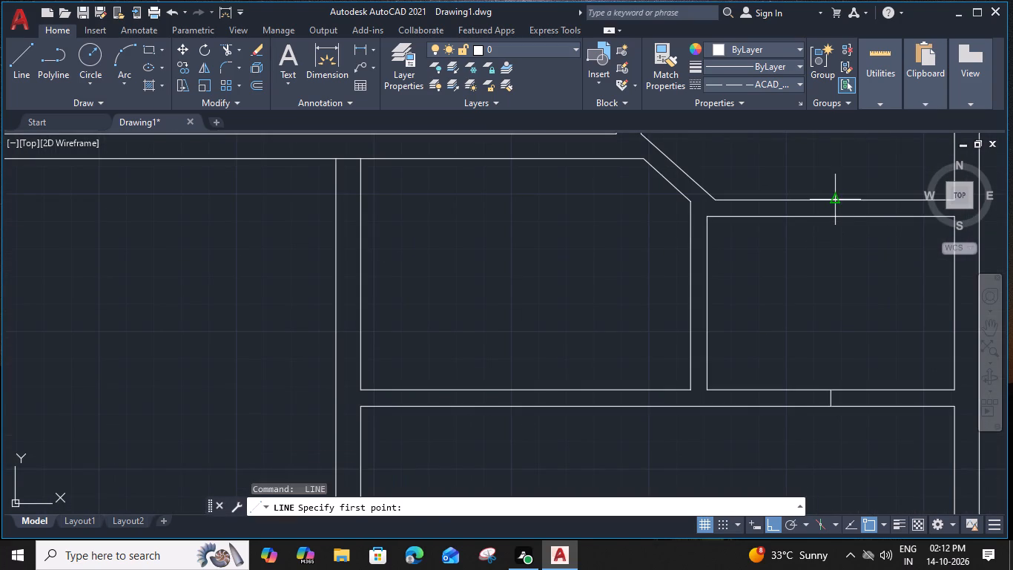
{"action": "left_click", "coordinate": [837, 216]}
{"action": "key", "text": "space"}
Draw a short vertical line across the wall below the two upper-left rooms, continuing their partition's right line.
{"action": "scroll", "coordinate": [837, 216], "scroll_direction": "down", "scroll_amount": 3}
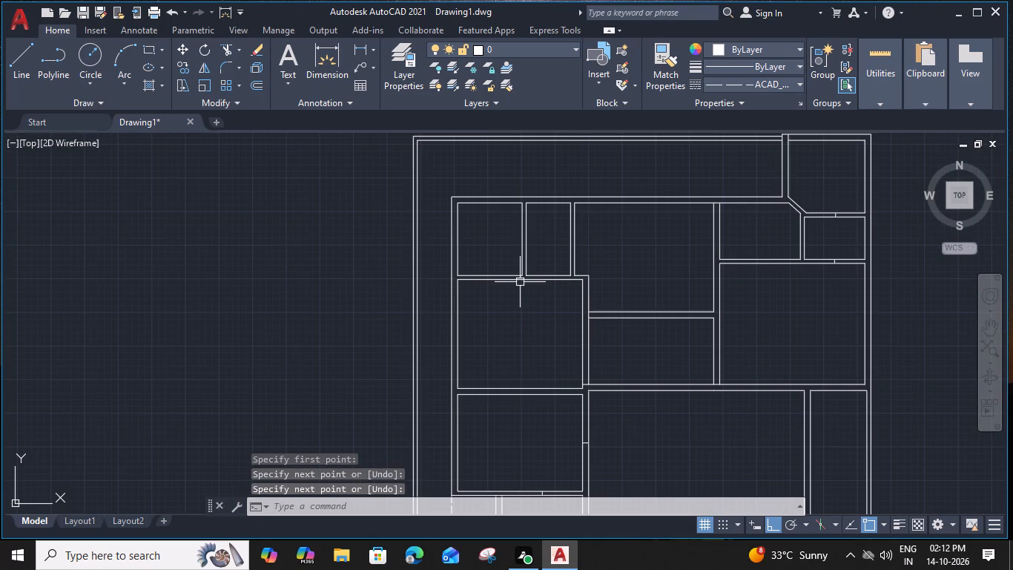
{"action": "scroll", "coordinate": [519, 279], "scroll_direction": "up", "scroll_amount": 2}
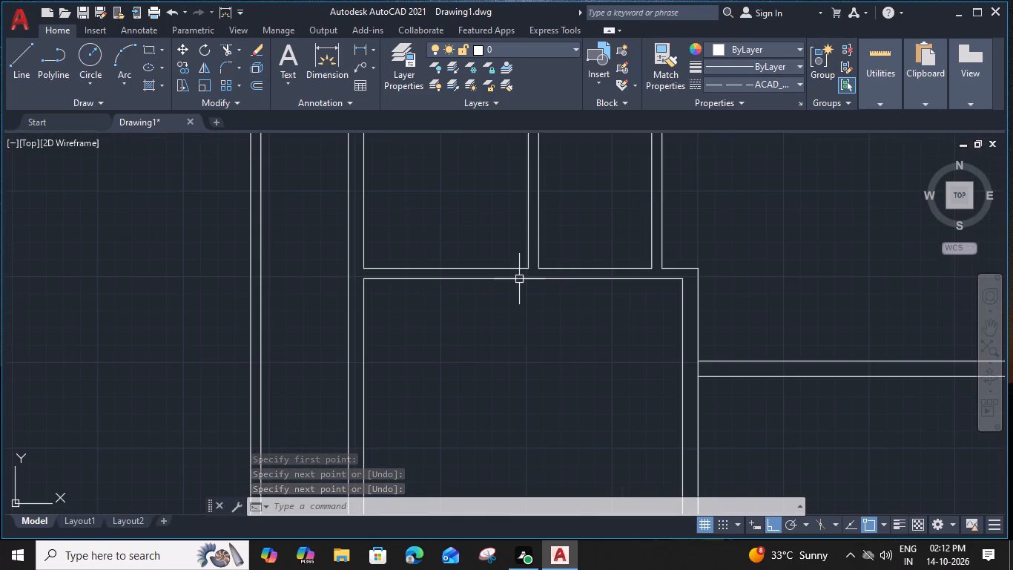
{"action": "key", "text": "space"}
{"action": "left_click", "coordinate": [536, 268]}
{"action": "left_click", "coordinate": [538, 281]}
{"action": "key", "text": "space"}
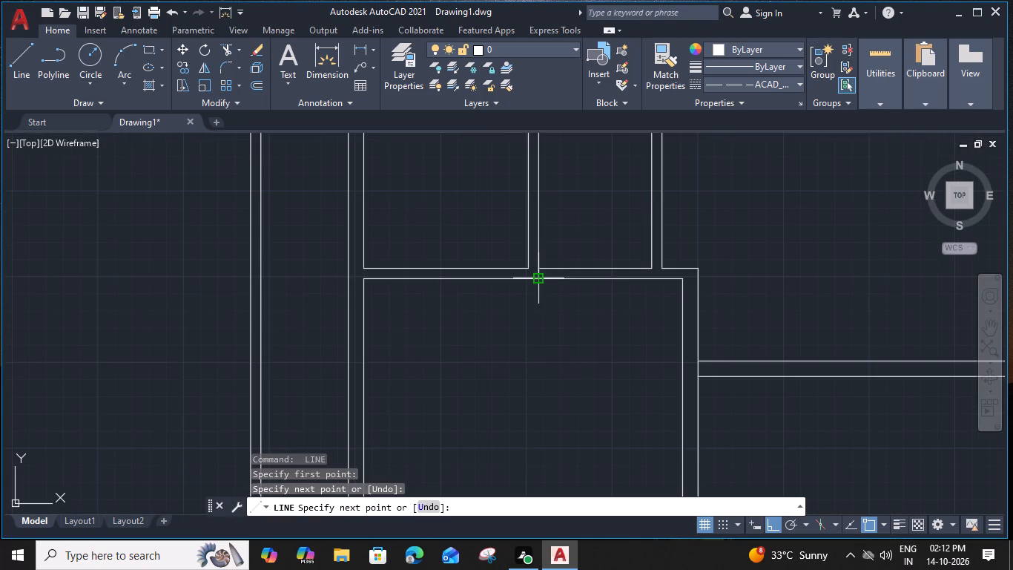
Draw a short horizontal line joining the bottom ends of the two partition lines between the upper-left rooms.
{"action": "middle_click_drag", "start_coordinate": [574, 230], "coordinate": [585, 276]}
{"action": "key", "text": "space"}
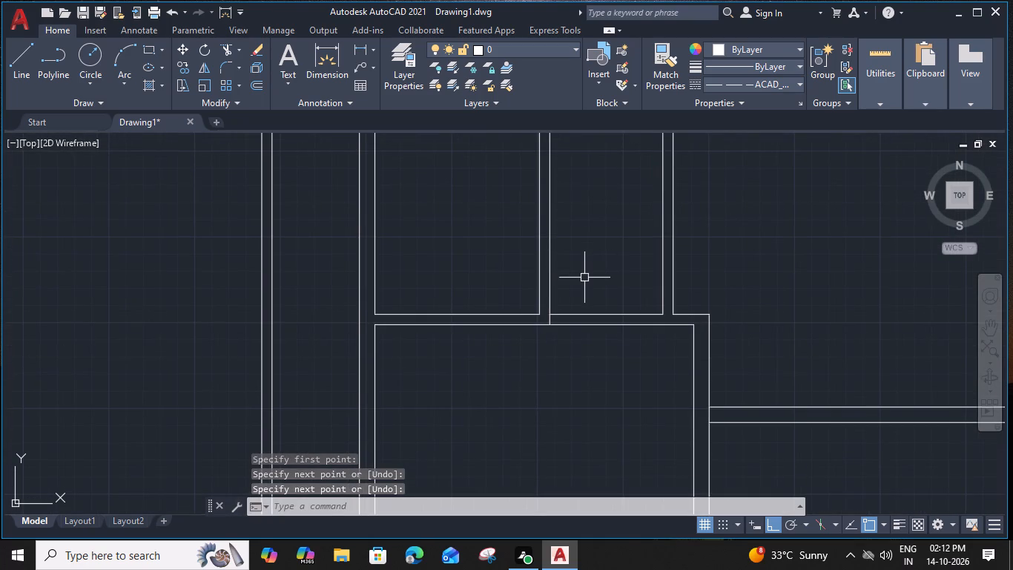
{"action": "left_click", "coordinate": [549, 315]}
{"action": "left_click", "coordinate": [537, 314]}
{"action": "key", "text": "space"}
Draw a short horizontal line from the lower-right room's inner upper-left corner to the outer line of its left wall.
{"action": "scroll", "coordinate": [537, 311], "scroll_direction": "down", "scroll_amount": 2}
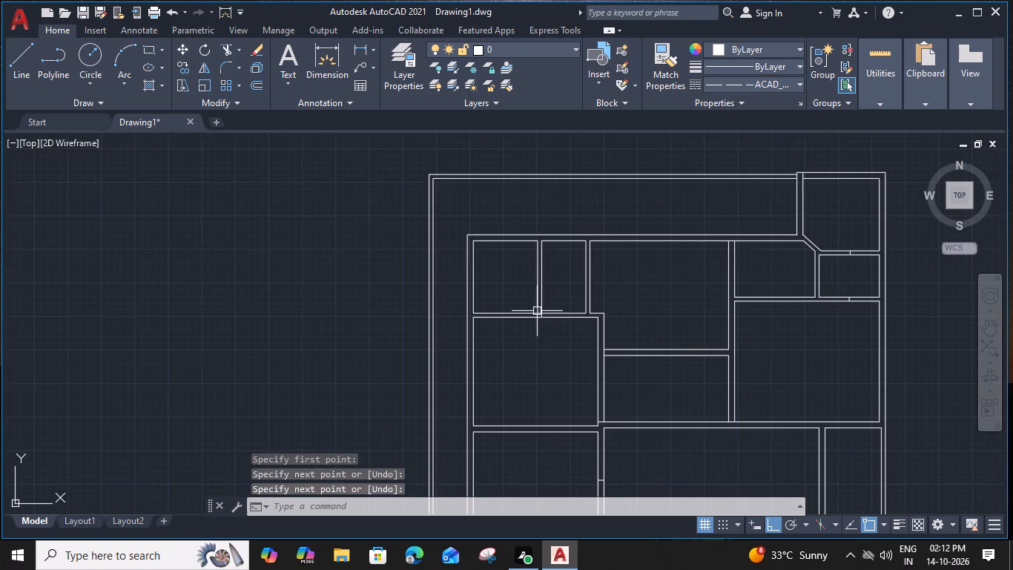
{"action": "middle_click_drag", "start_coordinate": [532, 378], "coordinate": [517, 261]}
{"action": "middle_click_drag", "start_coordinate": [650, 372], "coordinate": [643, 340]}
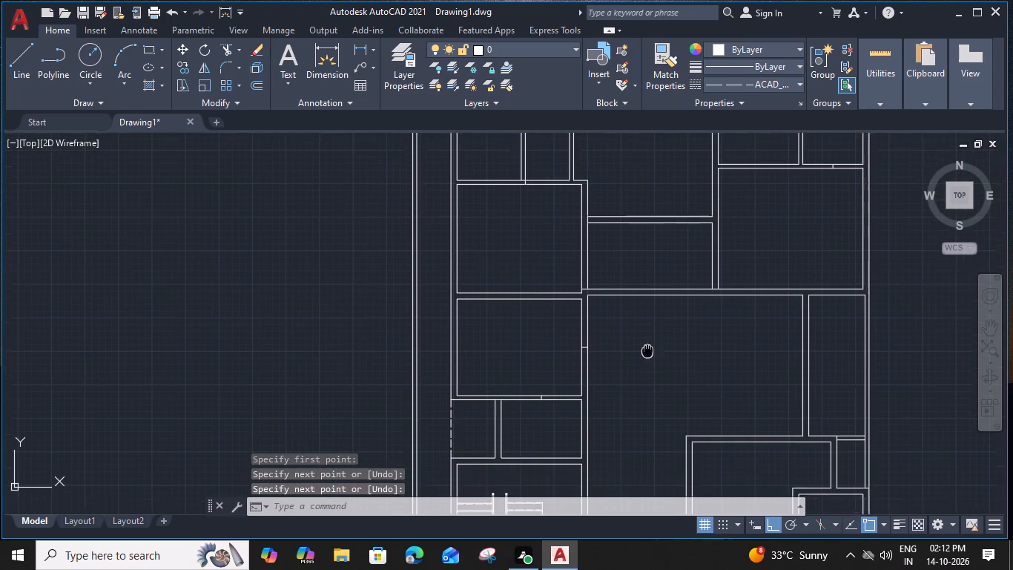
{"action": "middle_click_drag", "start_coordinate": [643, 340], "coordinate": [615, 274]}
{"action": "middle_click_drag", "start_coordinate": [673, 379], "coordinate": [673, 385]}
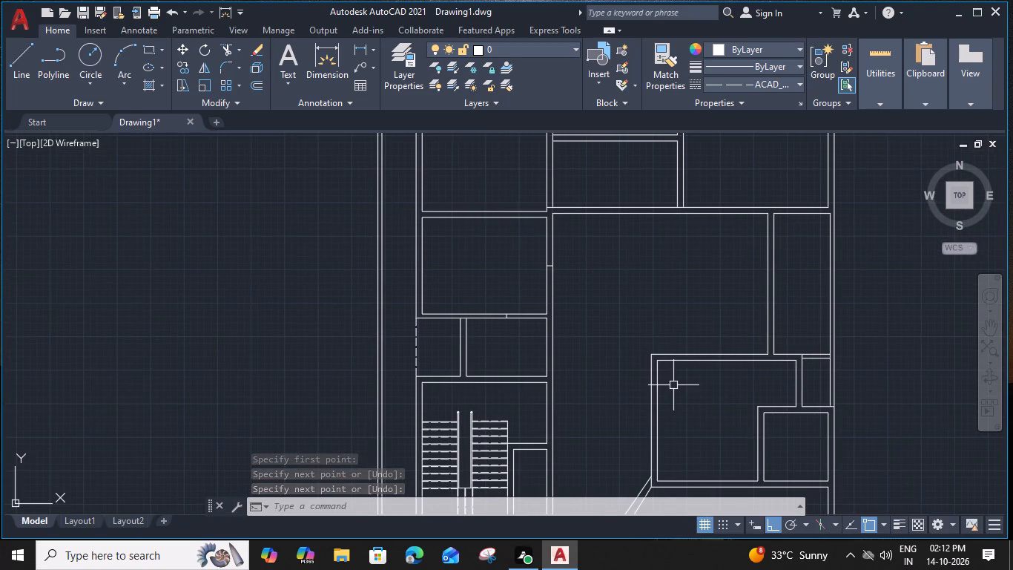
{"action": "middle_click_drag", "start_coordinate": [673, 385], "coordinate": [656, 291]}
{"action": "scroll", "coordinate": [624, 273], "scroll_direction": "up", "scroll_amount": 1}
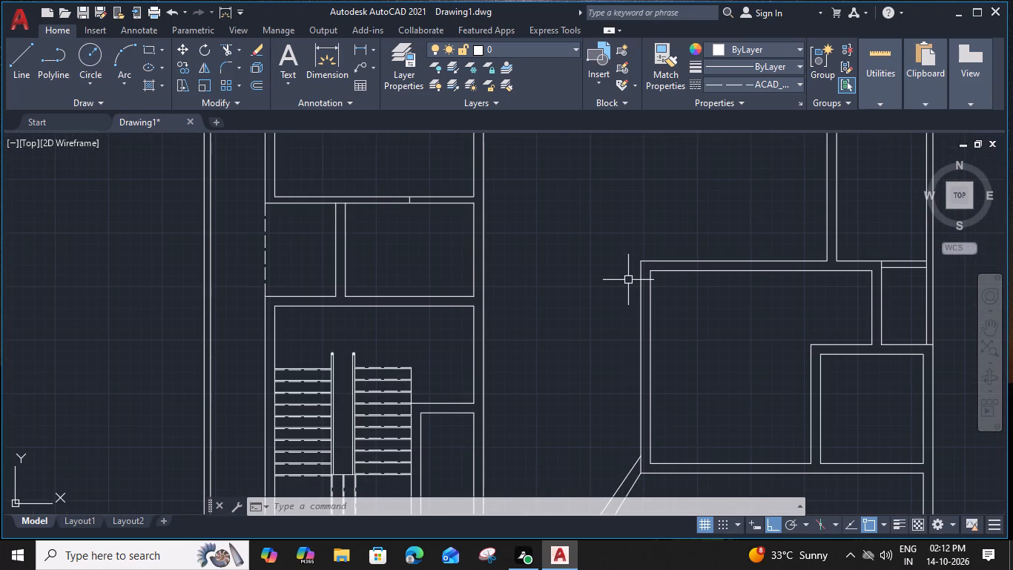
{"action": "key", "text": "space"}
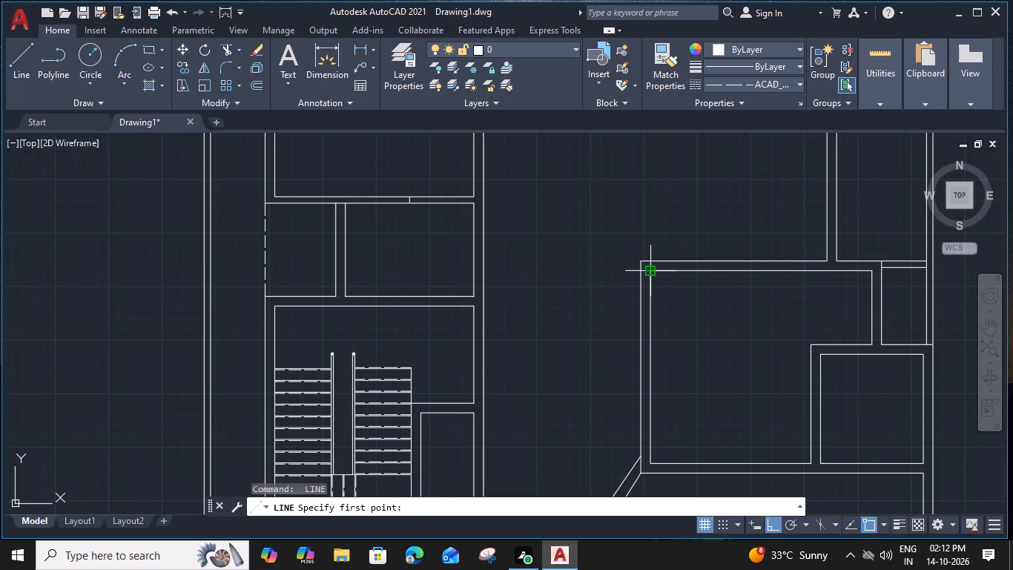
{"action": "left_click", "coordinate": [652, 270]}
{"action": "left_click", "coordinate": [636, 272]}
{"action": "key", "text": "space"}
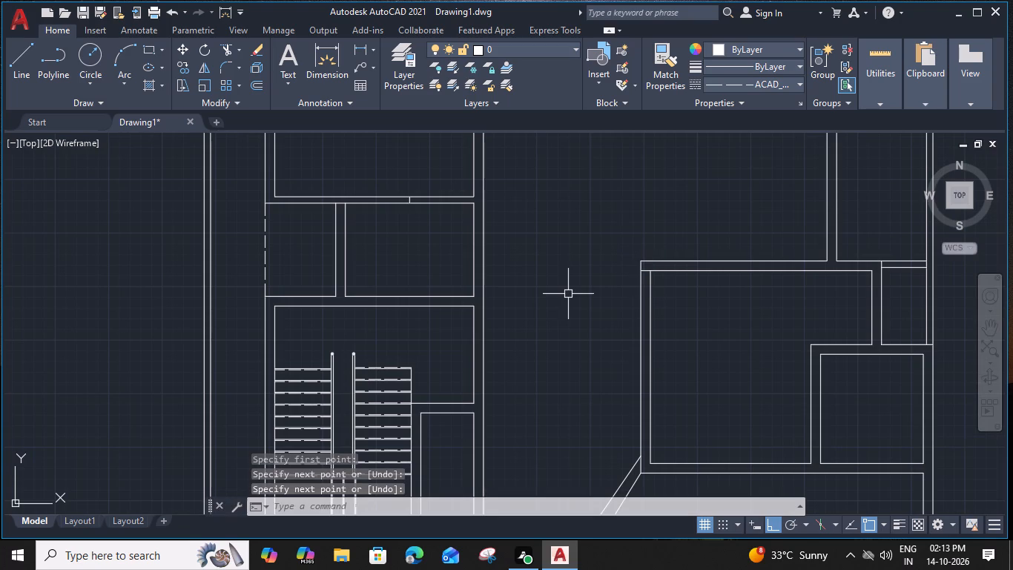
Extend the outer line of the lower-right room's top wall leftward to the long vertical wall beside the staircase area.
{"action": "middle_click_drag", "start_coordinate": [575, 344], "coordinate": [573, 327]}
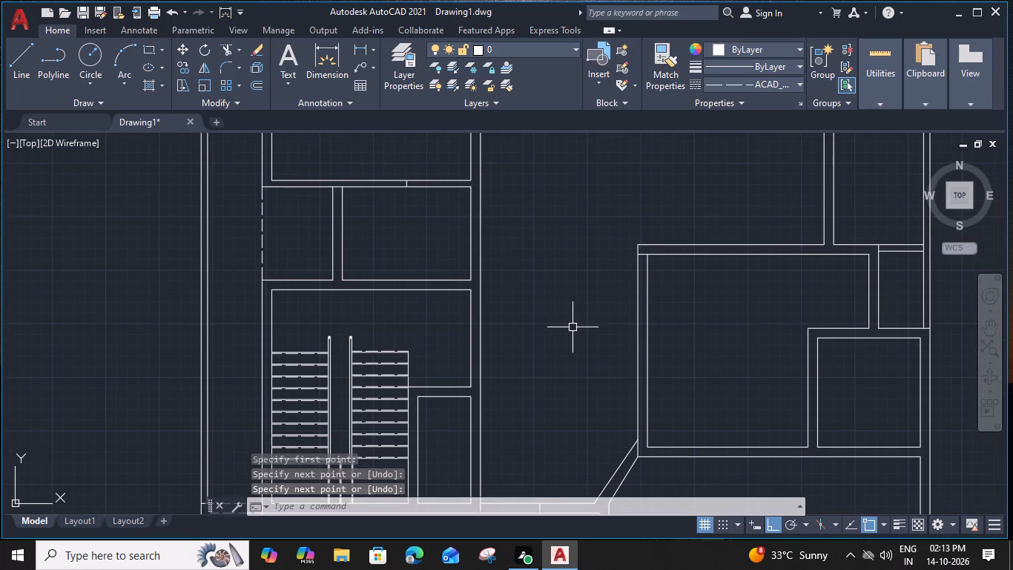
{"action": "middle_click_drag", "start_coordinate": [682, 379], "coordinate": [658, 351]}
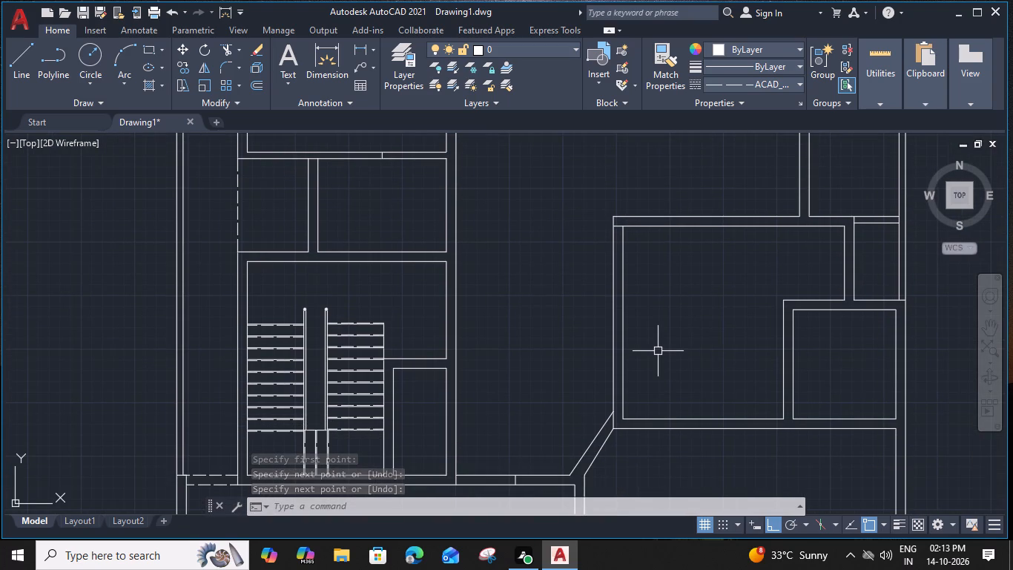
{"action": "type", "text": "ex"}
{"action": "key", "text": "space"}
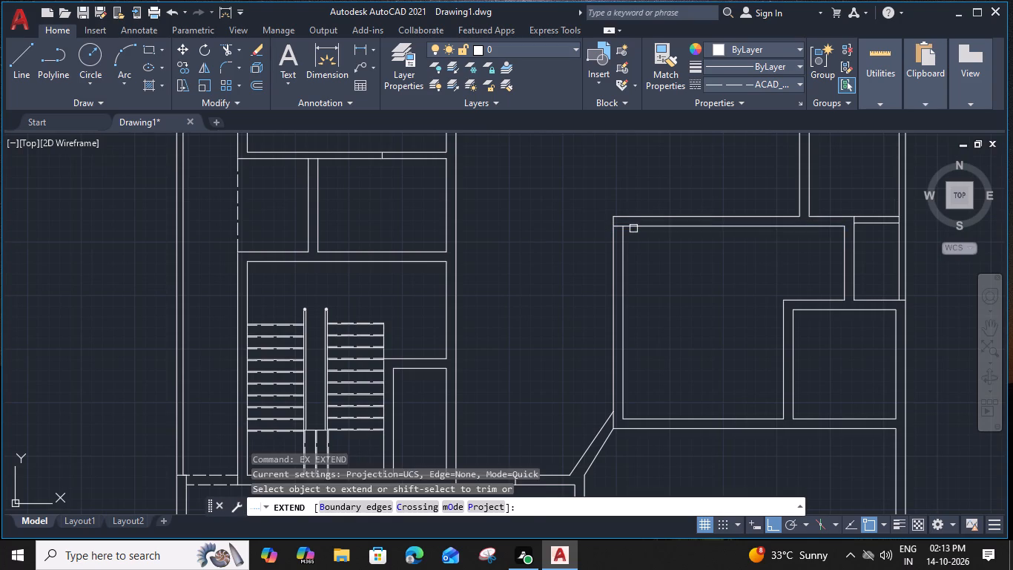
{"action": "left_click", "coordinate": [641, 216]}
{"action": "key", "text": "Escape"}
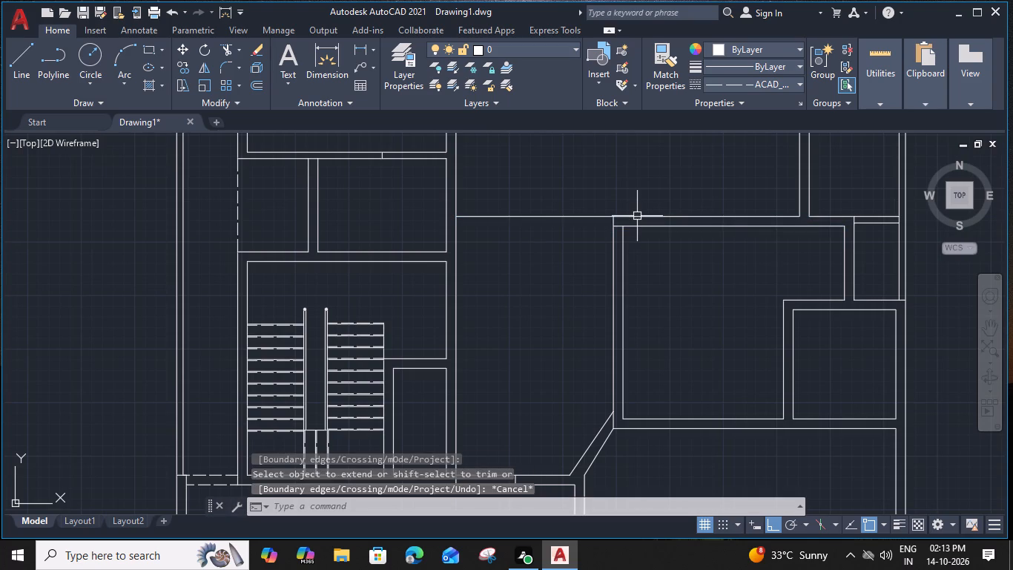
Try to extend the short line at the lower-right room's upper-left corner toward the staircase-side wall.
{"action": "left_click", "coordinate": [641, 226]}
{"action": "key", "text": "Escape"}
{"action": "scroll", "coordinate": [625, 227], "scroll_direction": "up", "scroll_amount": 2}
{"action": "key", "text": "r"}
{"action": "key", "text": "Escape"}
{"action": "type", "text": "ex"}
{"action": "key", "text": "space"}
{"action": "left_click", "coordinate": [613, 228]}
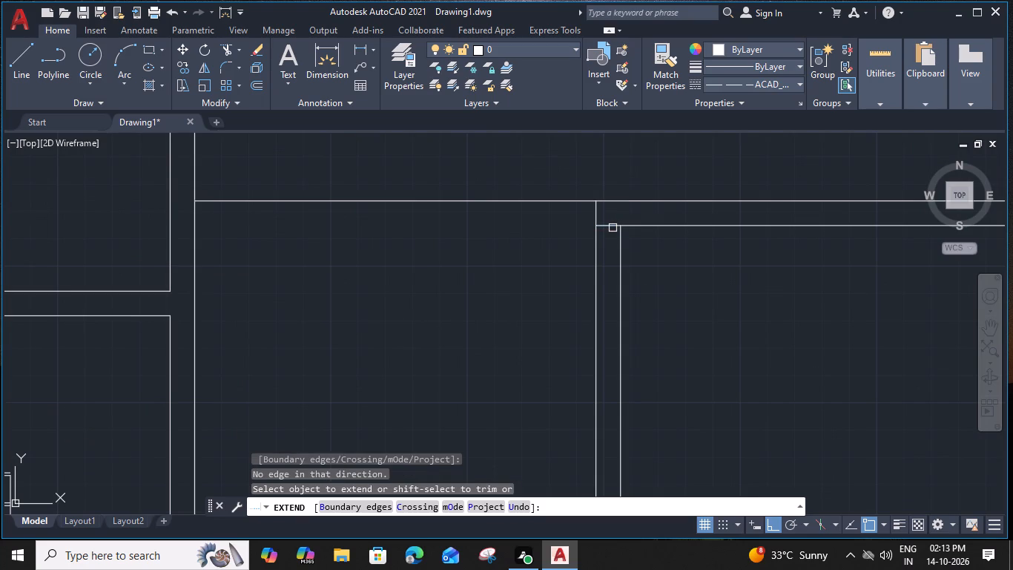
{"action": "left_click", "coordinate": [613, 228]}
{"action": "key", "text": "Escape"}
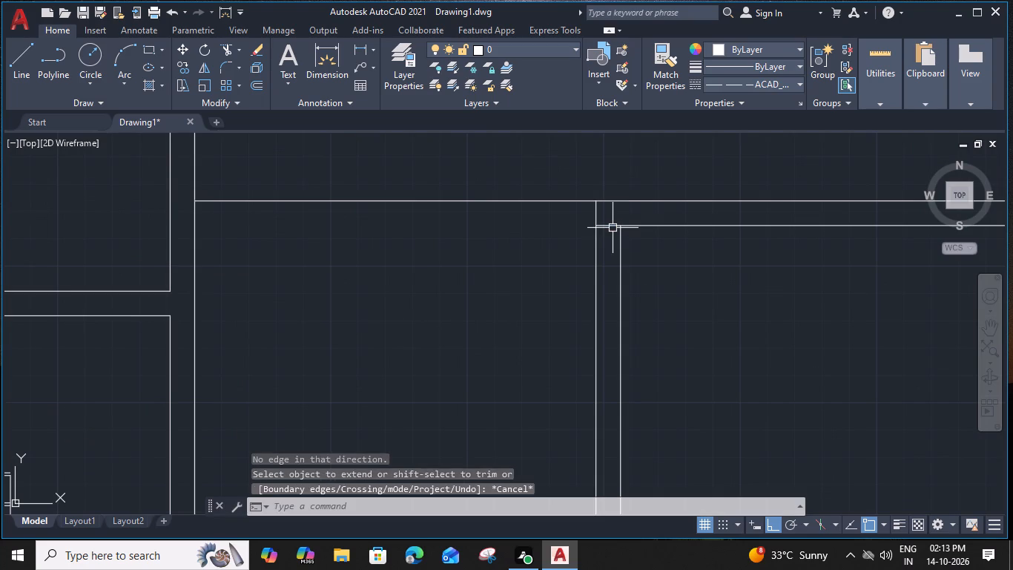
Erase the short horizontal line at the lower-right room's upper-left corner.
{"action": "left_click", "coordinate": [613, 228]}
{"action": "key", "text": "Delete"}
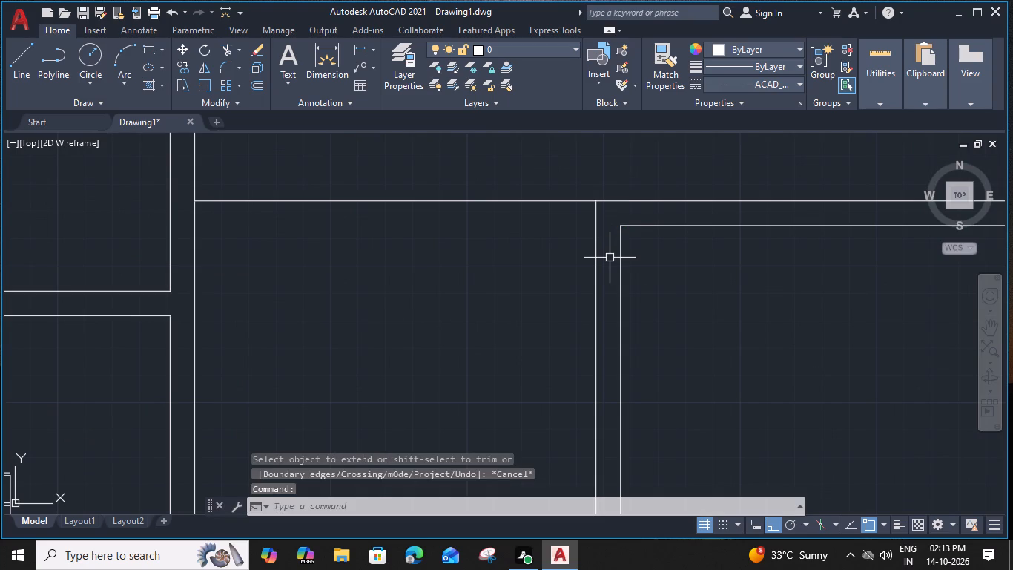
Extend the inner line of the lower-right room's top wall leftward to the long vertical wall beside the staircase area.
{"action": "type", "text": "ex"}
{"action": "key", "text": "space"}
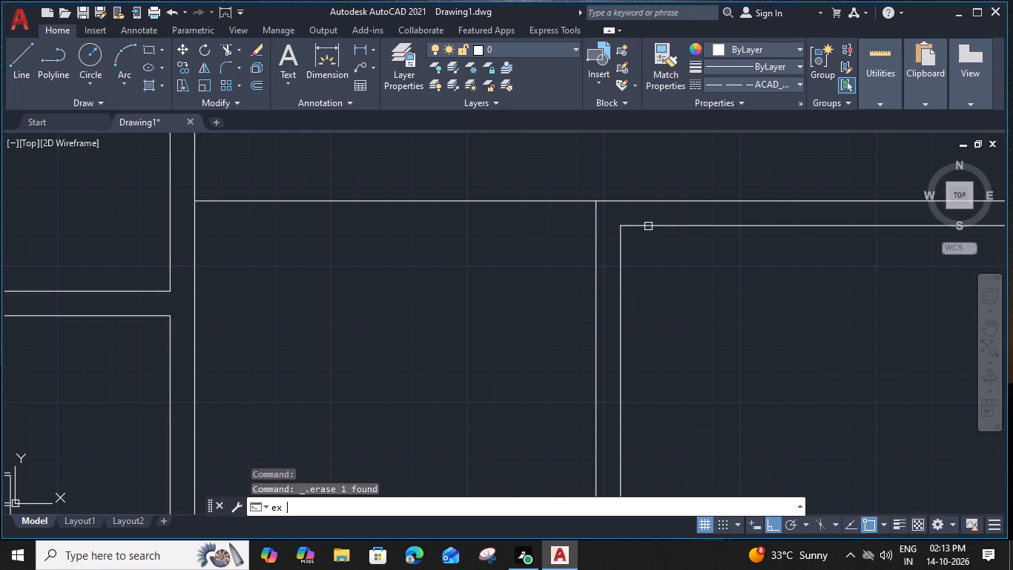
{"action": "left_click", "coordinate": [648, 226]}
{"action": "scroll", "coordinate": [648, 226], "scroll_direction": "down", "scroll_amount": 2}
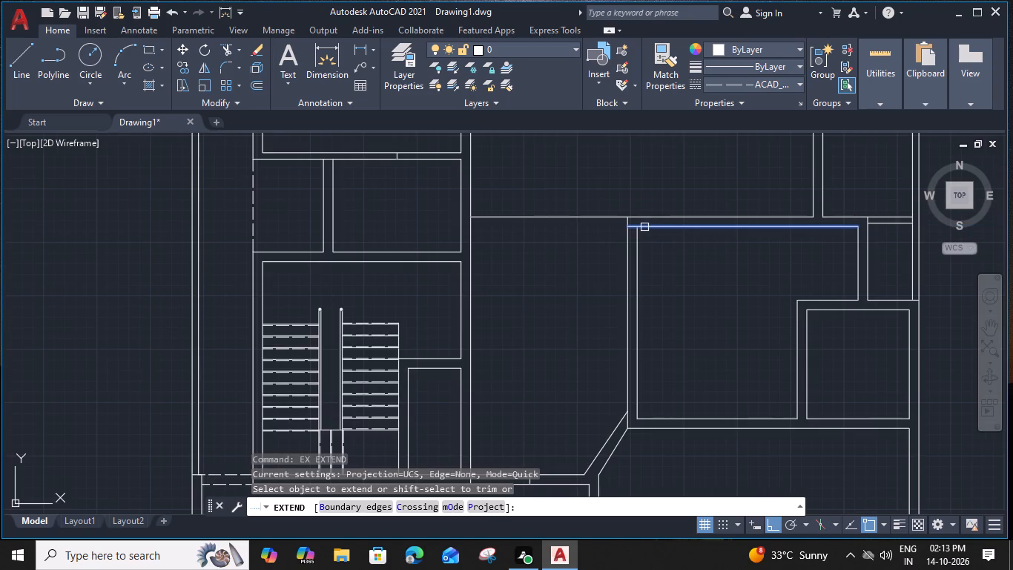
{"action": "scroll", "coordinate": [630, 226], "scroll_direction": "up", "scroll_amount": 1}
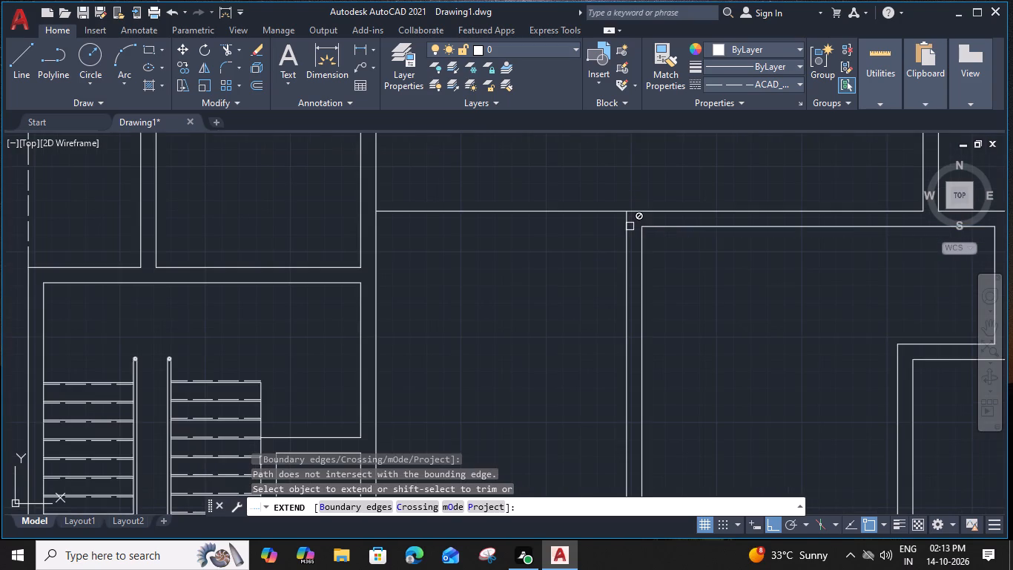
{"action": "left_click", "coordinate": [660, 227]}
{"action": "left_click", "coordinate": [655, 226]}
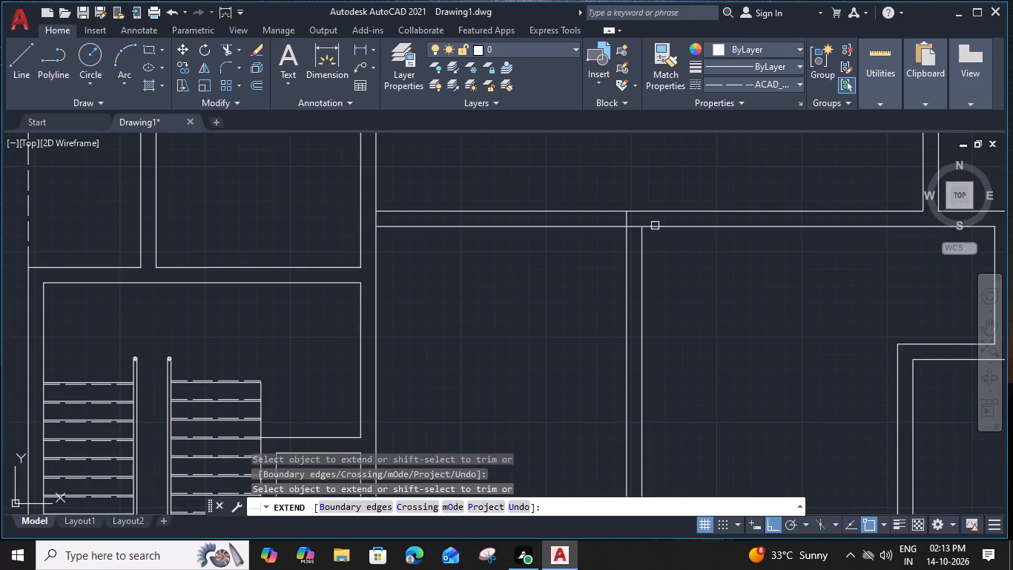
Trim the piece of the extended inner line lying between the two lines of the lower-right room's left wall.
{"action": "scroll", "coordinate": [635, 227], "scroll_direction": "up", "scroll_amount": 1}
{"action": "left_click", "coordinate": [636, 227], "text": "shift"}
{"action": "key", "text": "Escape"}
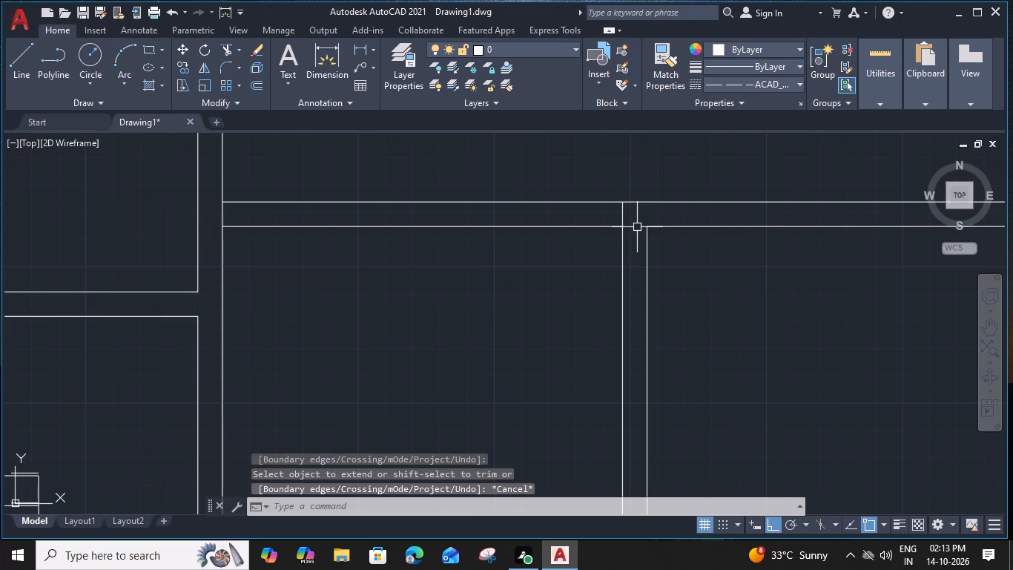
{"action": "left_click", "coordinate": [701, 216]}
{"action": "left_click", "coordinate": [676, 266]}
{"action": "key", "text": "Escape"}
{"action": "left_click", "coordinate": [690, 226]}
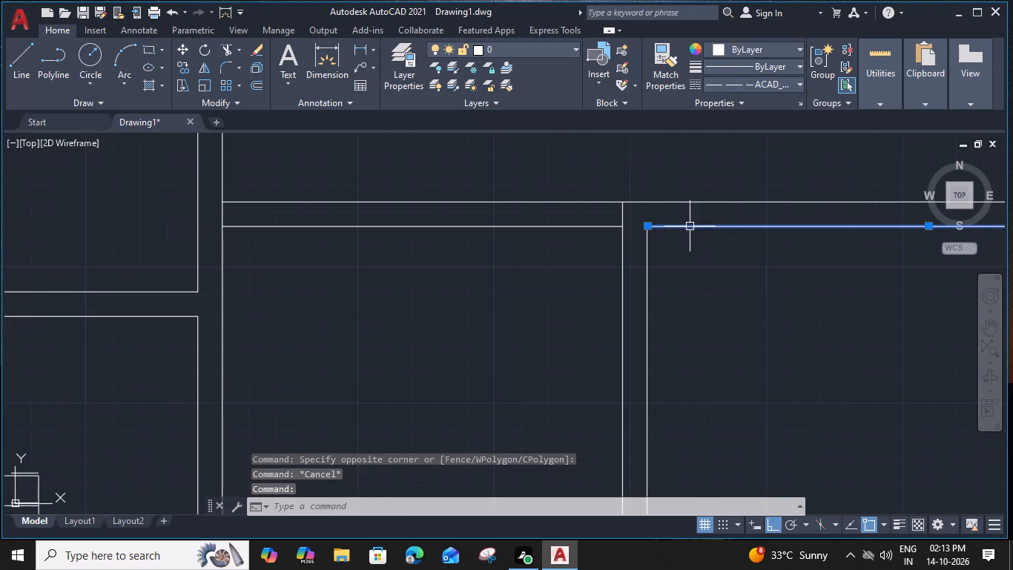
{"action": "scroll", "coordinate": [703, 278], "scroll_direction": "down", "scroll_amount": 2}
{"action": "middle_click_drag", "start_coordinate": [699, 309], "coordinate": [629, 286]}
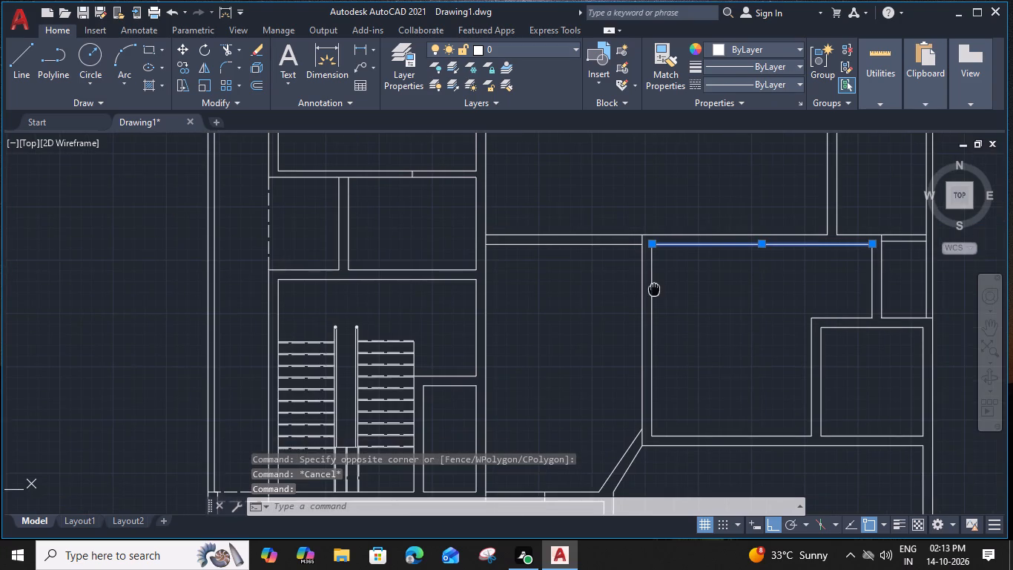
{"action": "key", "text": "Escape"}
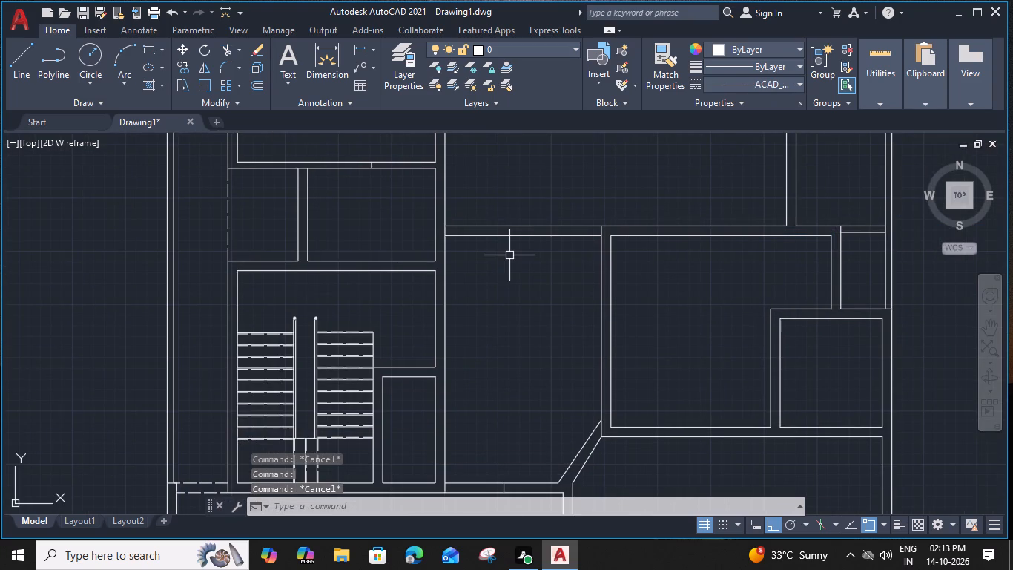
Trim the vertical line pieces crossing the extended horizontal wall at the staircase-side wall and the lower-right room's left wall.
{"action": "type", "text": "tr"}
{"action": "key", "text": "space"}
{"action": "scroll", "coordinate": [460, 221], "scroll_direction": "up", "scroll_amount": 2}
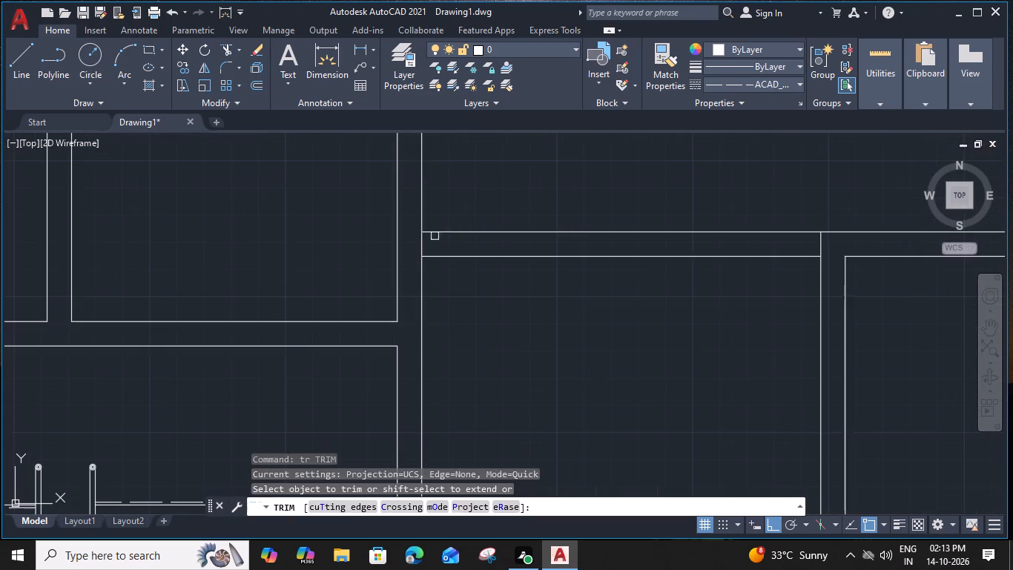
{"action": "left_click", "coordinate": [421, 242]}
{"action": "left_click", "coordinate": [813, 246]}
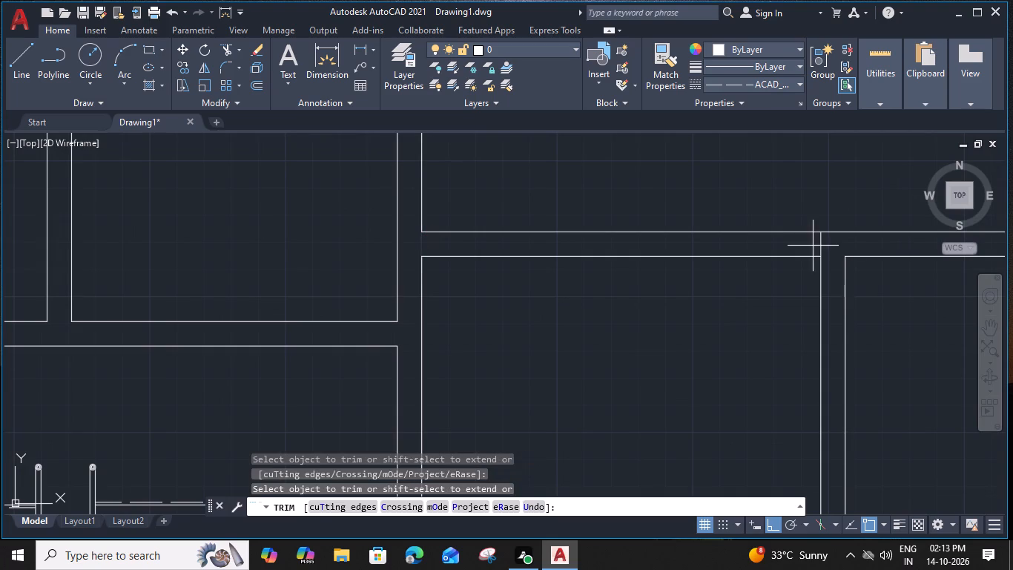
{"action": "left_click", "coordinate": [836, 245]}
{"action": "key", "text": "Escape"}
Draw a short horizontal line joining the top ends of the two lines of the lower-right room's left wall.
{"action": "type", "text": "l"}
{"action": "key", "text": "space"}
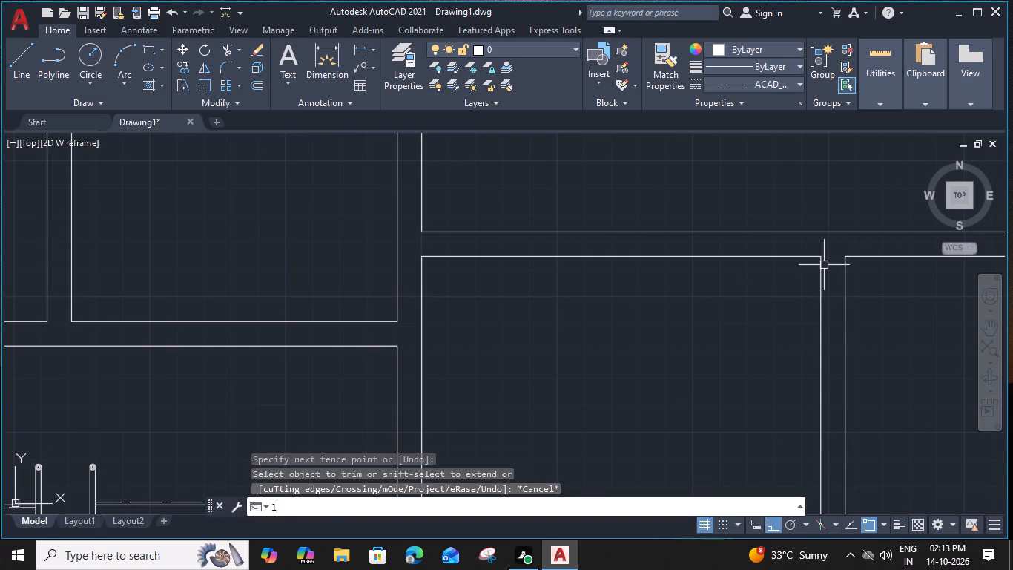
{"action": "left_click", "coordinate": [824, 255]}
{"action": "left_click", "coordinate": [851, 258]}
{"action": "key", "text": "space"}
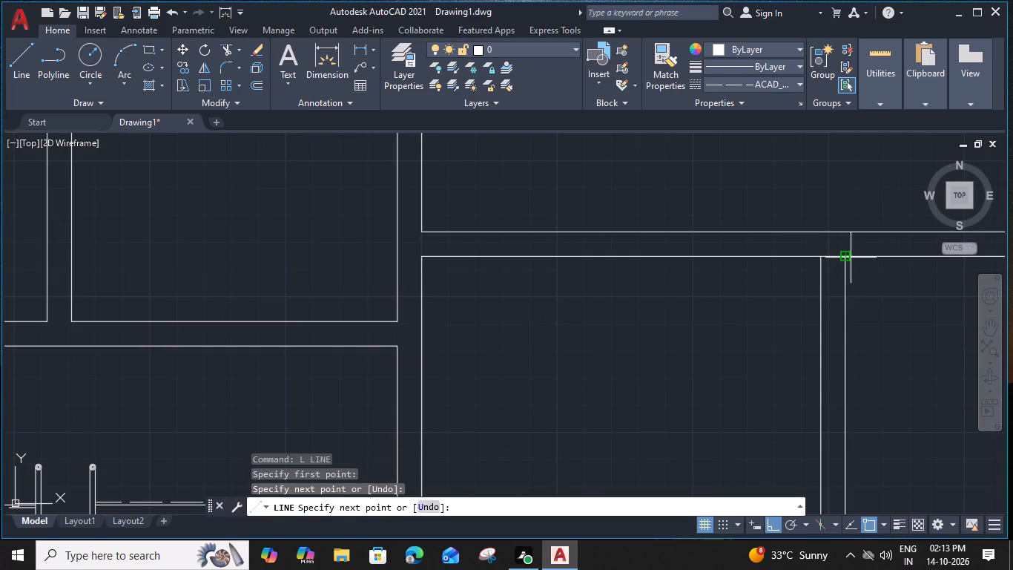
Draw a short vertical line across the top wall of the room right of the staircase, from the midpoint of its lower line.
{"action": "key", "text": "space"}
{"action": "left_click", "coordinate": [618, 259]}
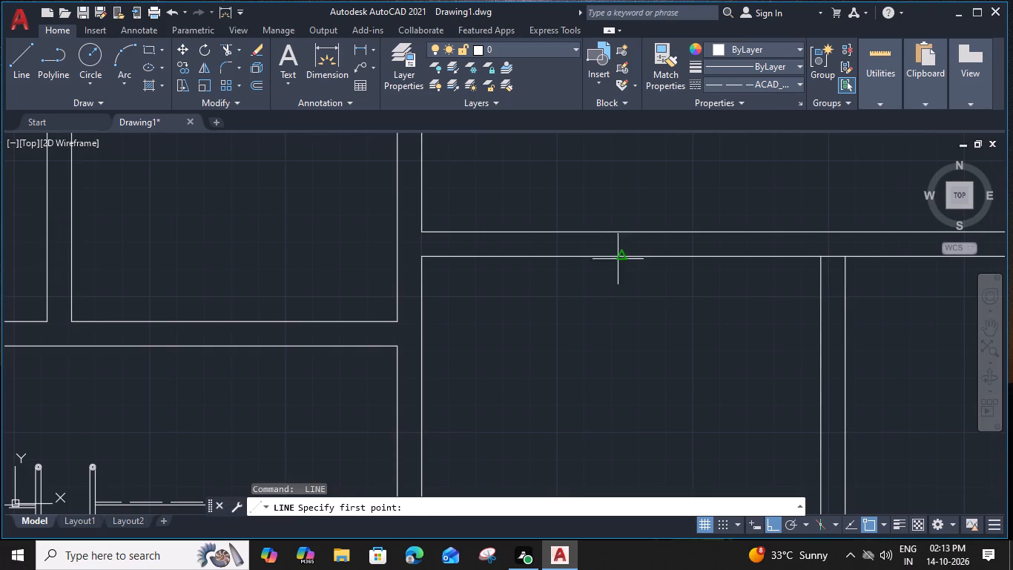
{"action": "left_click", "coordinate": [618, 233]}
{"action": "key", "text": "space"}
Draw a short vertical line across the small right-hand room's top wall, from its inner top-left corner up to the outer wall line.
{"action": "scroll", "coordinate": [618, 233], "scroll_direction": "down", "scroll_amount": 3}
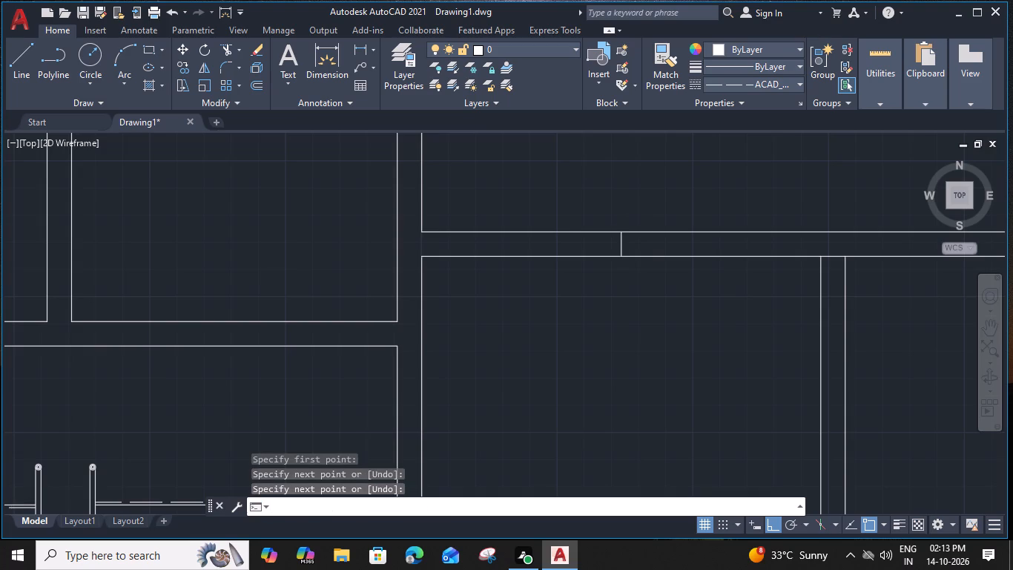
{"action": "middle_click_drag", "start_coordinate": [643, 349], "coordinate": [590, 269]}
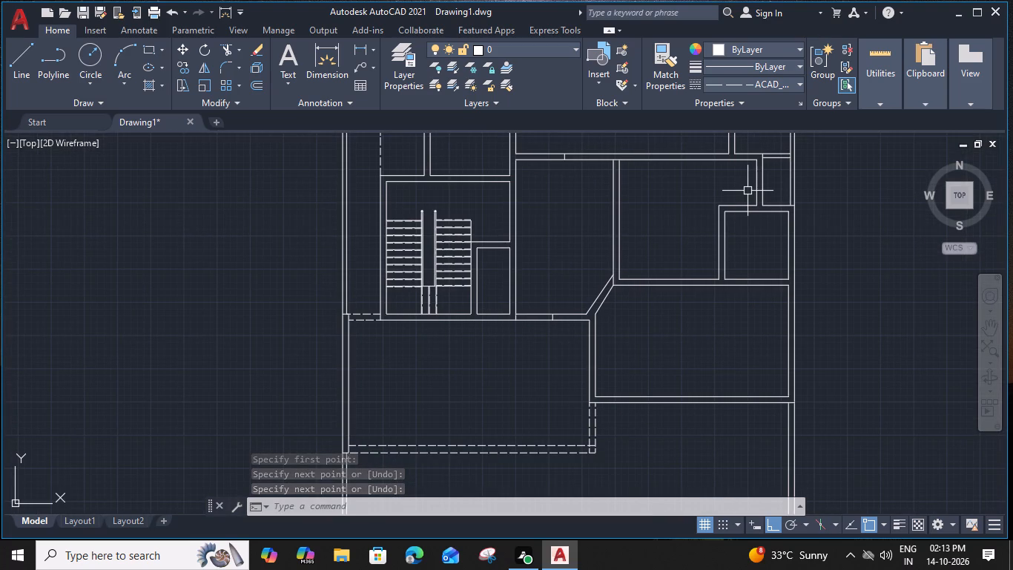
{"action": "scroll", "coordinate": [748, 191], "scroll_direction": "up", "scroll_amount": 4}
{"action": "key", "text": "space"}
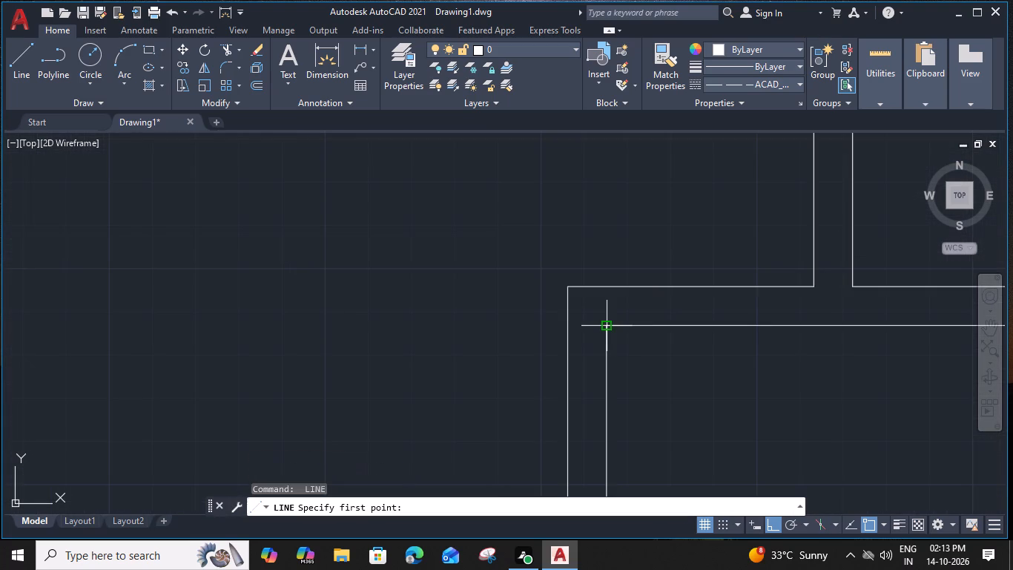
{"action": "left_click", "coordinate": [607, 328]}
{"action": "left_click", "coordinate": [608, 284]}
{"action": "key", "text": "space"}
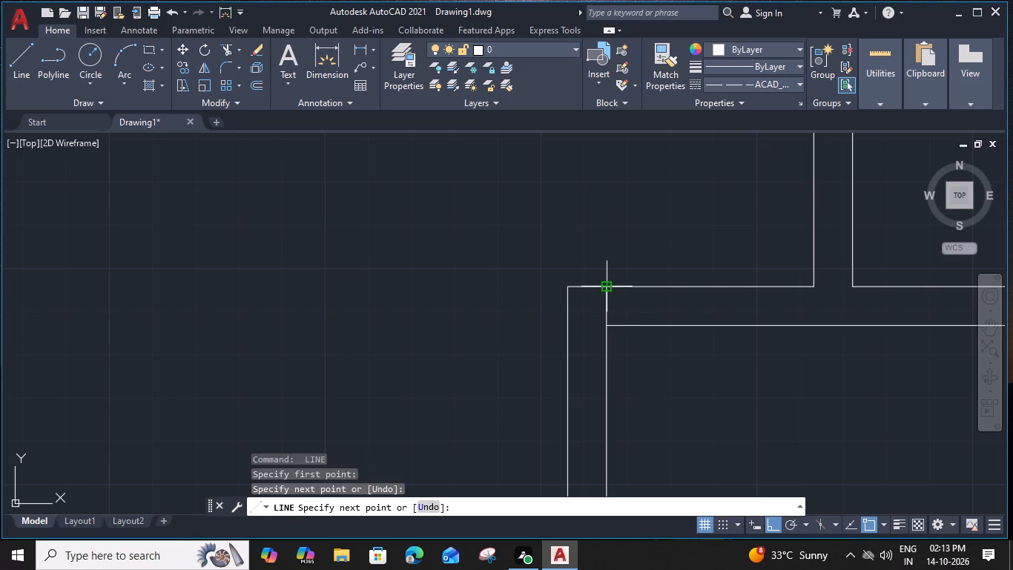
Draw a short line across the lower end of the diagonal wall, from the lower-right room's inner corner perpendicular to the opposite line.
{"action": "scroll", "coordinate": [608, 283], "scroll_direction": "down", "scroll_amount": 4}
{"action": "middle_click_drag", "start_coordinate": [607, 378], "coordinate": [796, 247]}
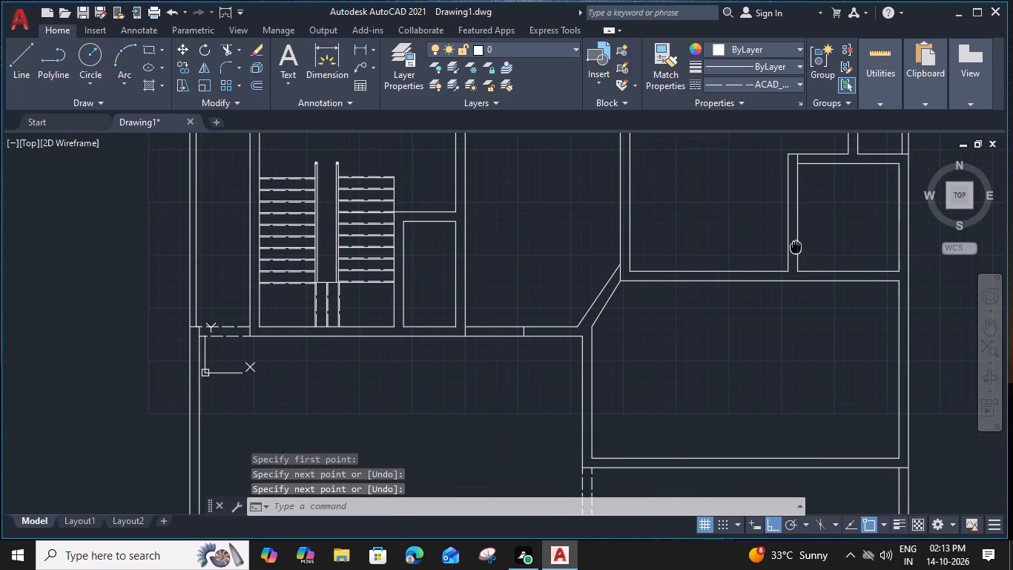
{"action": "scroll", "coordinate": [601, 332], "scroll_direction": "up", "scroll_amount": 3}
{"action": "key", "text": "space"}
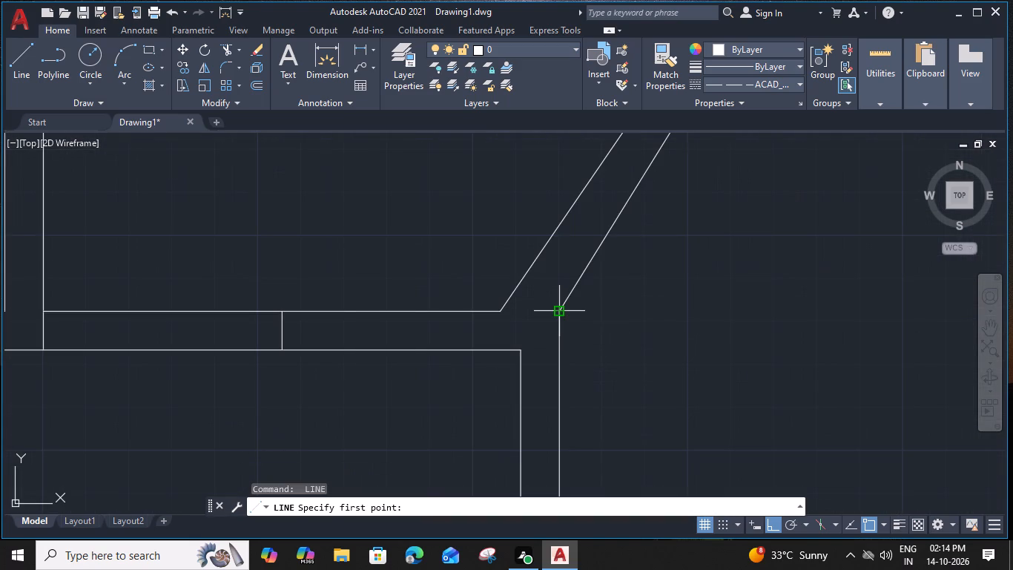
{"action": "left_click", "coordinate": [558, 312]}
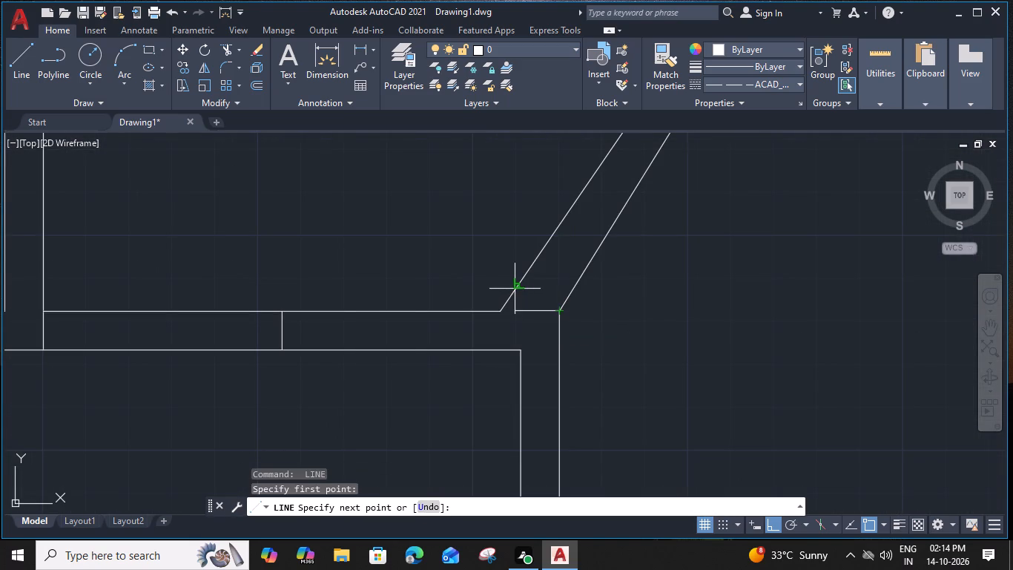
{"action": "left_click", "coordinate": [515, 289]}
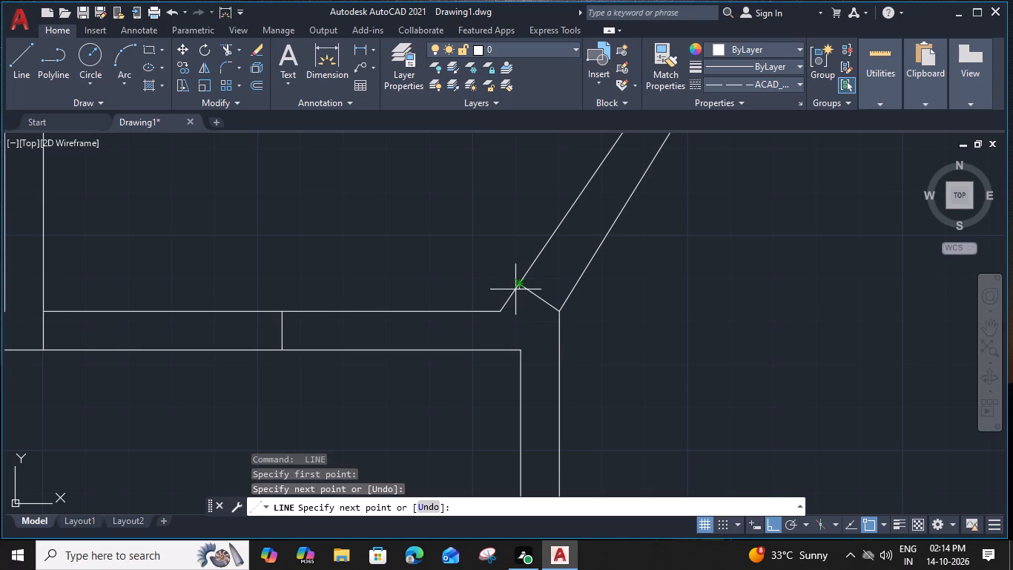
{"action": "key", "text": "Escape"}
Draw a short vertical line across the top wall of the small room beside the staircase, at the wall's right end.
{"action": "scroll", "coordinate": [690, 295], "scroll_direction": "down", "scroll_amount": 2}
{"action": "scroll", "coordinate": [701, 359], "scroll_direction": "down", "scroll_amount": 1}
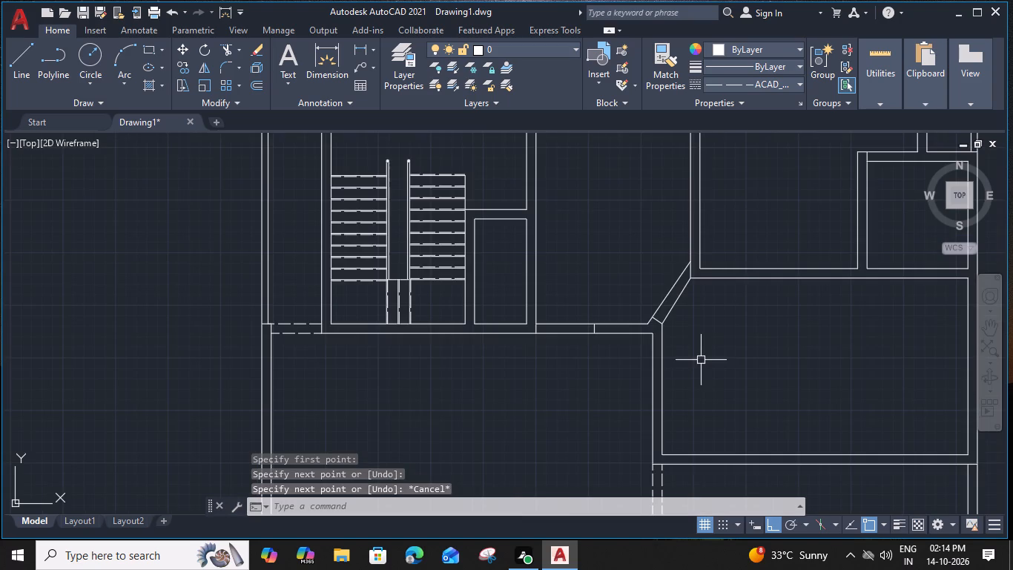
{"action": "middle_click_drag", "start_coordinate": [478, 363], "coordinate": [658, 433]}
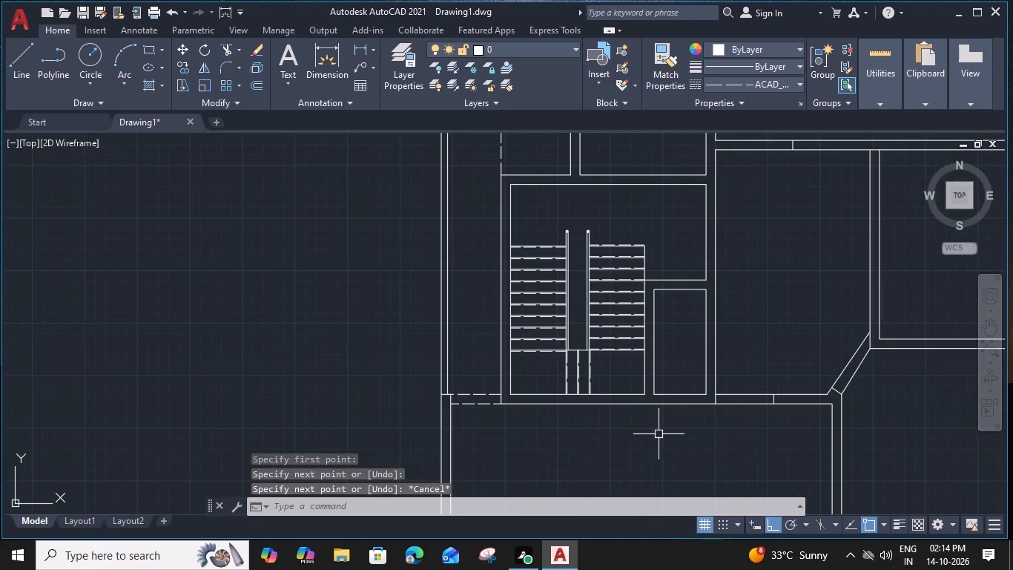
{"action": "scroll", "coordinate": [698, 288], "scroll_direction": "up", "scroll_amount": 2}
{"action": "key", "text": "space"}
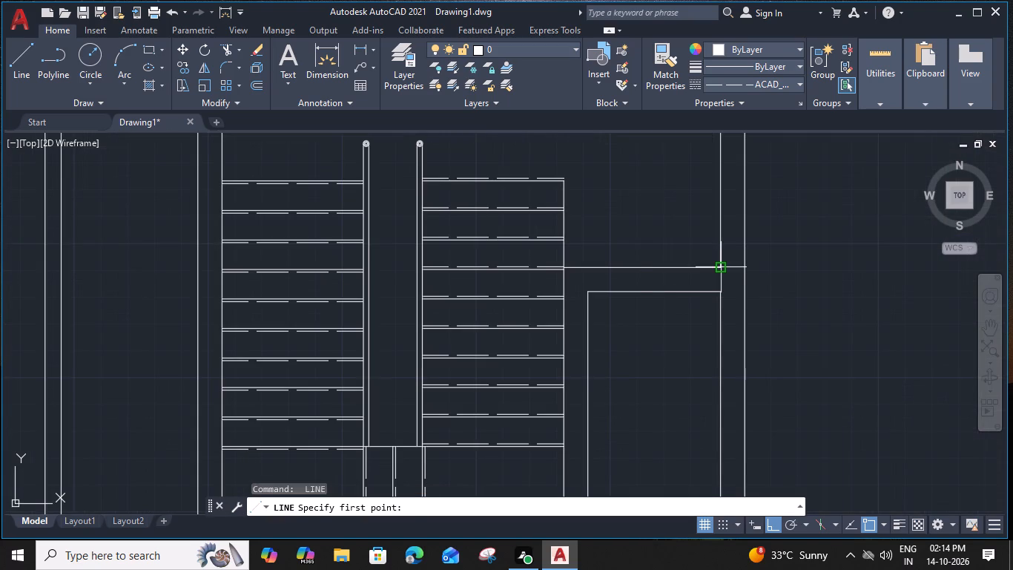
{"action": "left_click", "coordinate": [722, 269]}
{"action": "left_click", "coordinate": [719, 298]}
{"action": "key", "text": "space"}
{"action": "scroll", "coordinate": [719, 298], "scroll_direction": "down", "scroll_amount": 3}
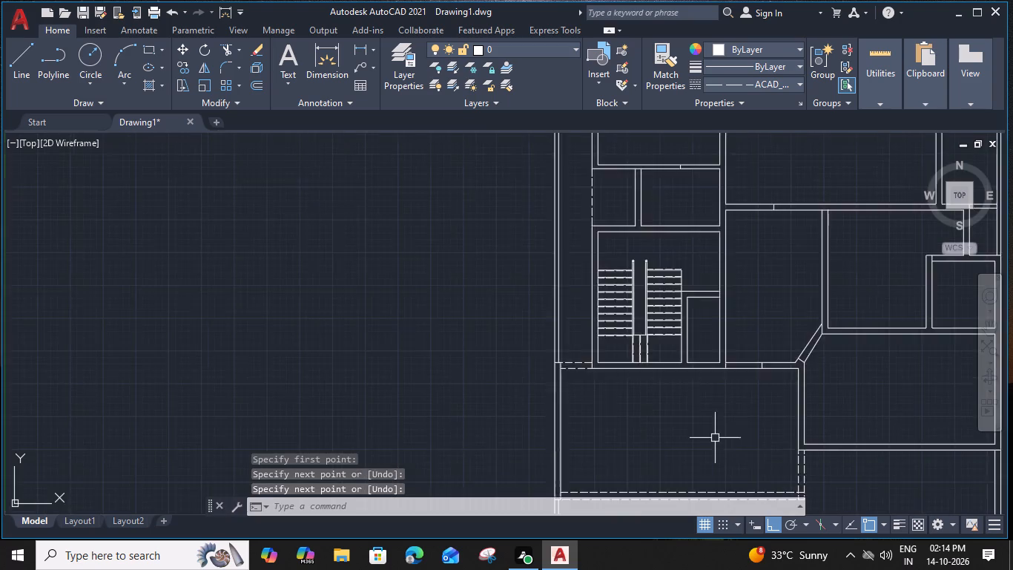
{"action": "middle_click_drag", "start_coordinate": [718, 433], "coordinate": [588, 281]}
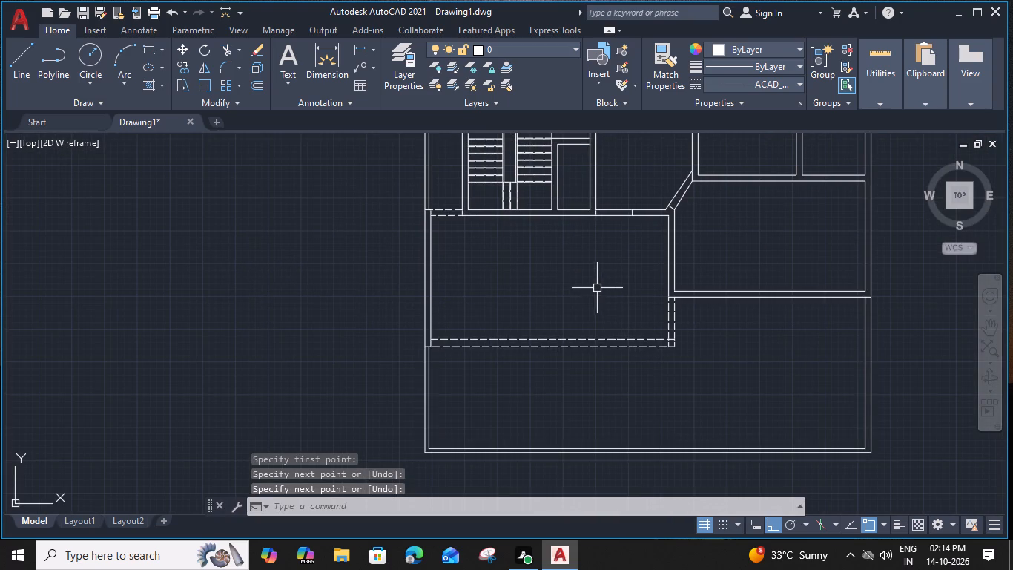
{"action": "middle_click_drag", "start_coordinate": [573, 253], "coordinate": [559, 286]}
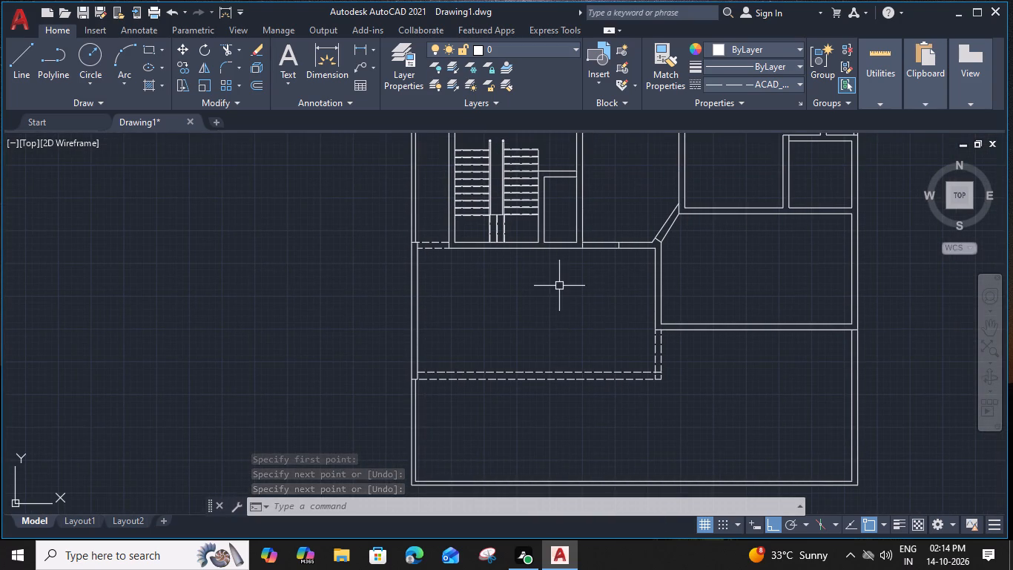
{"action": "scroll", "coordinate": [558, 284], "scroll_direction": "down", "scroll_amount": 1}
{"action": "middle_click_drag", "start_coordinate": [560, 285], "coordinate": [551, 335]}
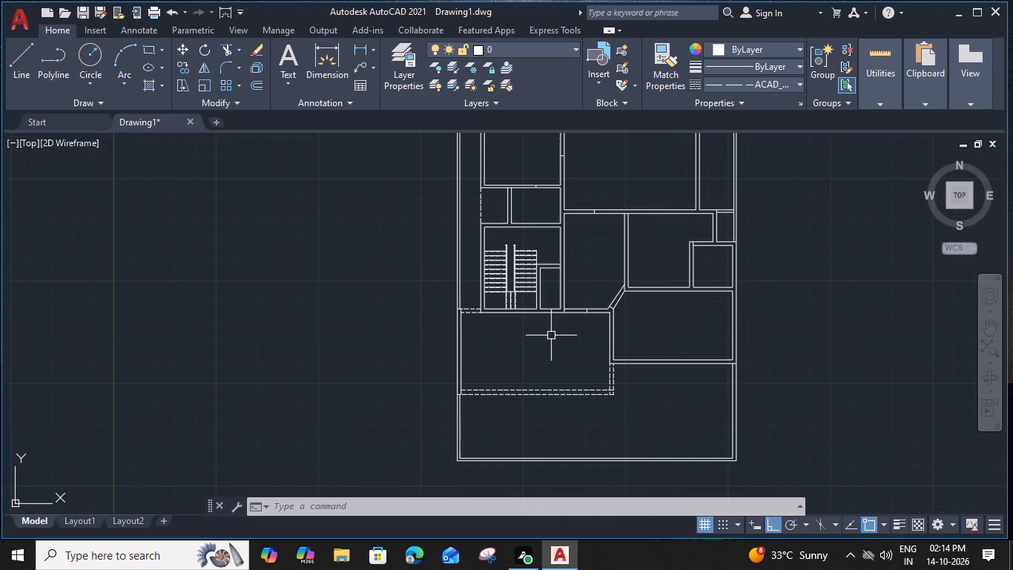
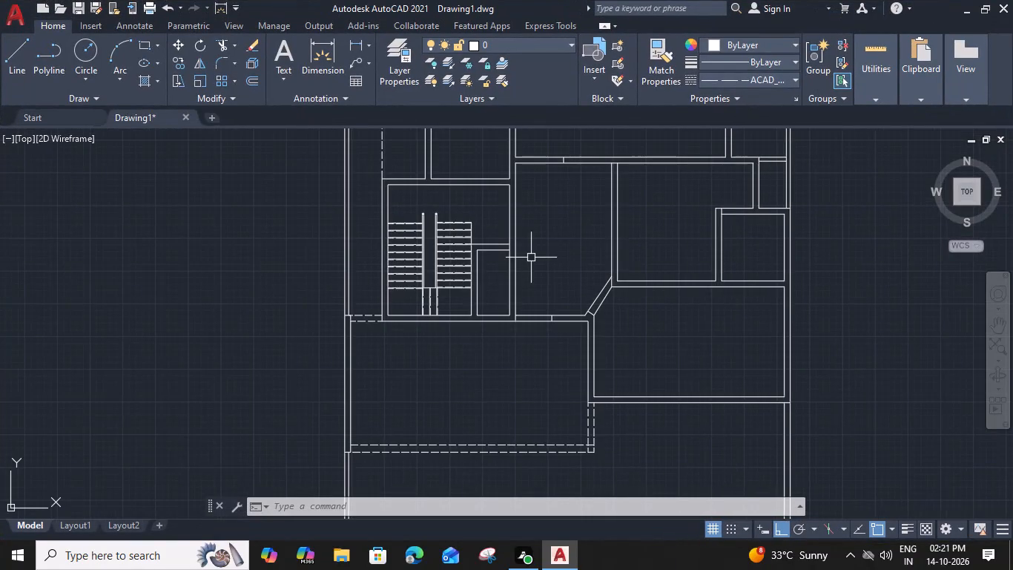
Trim the vertical line crossing the bottom wall beside the small staircase-side room, cleaning up the wall junction.
{"action": "scroll", "coordinate": [496, 307], "scroll_direction": "up", "scroll_amount": 2}
{"action": "middle_click_drag", "start_coordinate": [527, 321], "coordinate": [400, 321]}
{"action": "scroll", "coordinate": [423, 355], "scroll_direction": "up", "scroll_amount": 1}
{"action": "key", "text": "t"}
{"action": "key", "text": "r"}
{"action": "key", "text": "space"}
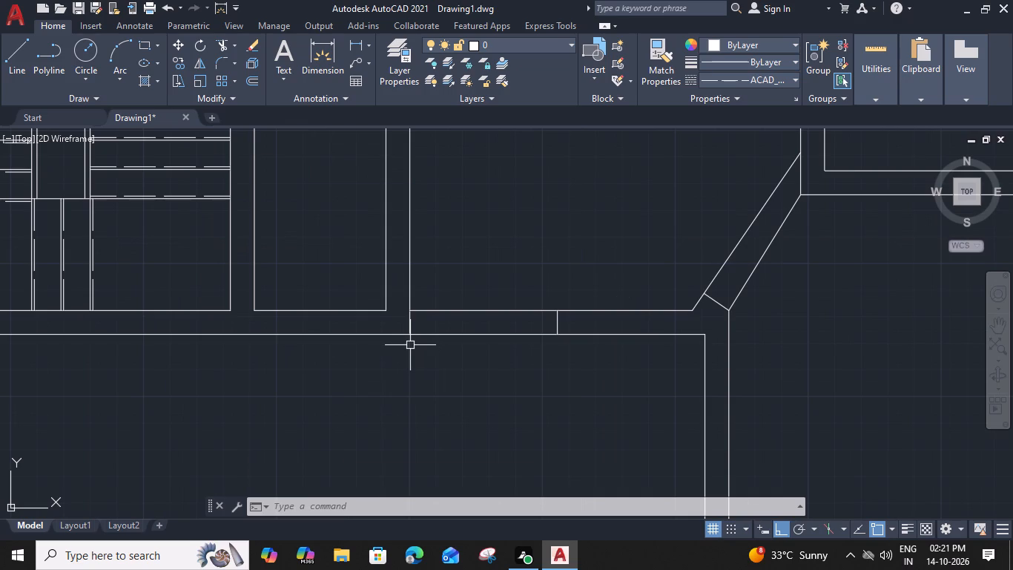
{"action": "left_click", "coordinate": [412, 325]}
{"action": "key", "text": "Escape"}
Offset the short vertical line in the bottom wall of the room beside the staircase 4' to the left.
{"action": "middle_click_drag", "start_coordinate": [491, 324], "coordinate": [492, 324]}
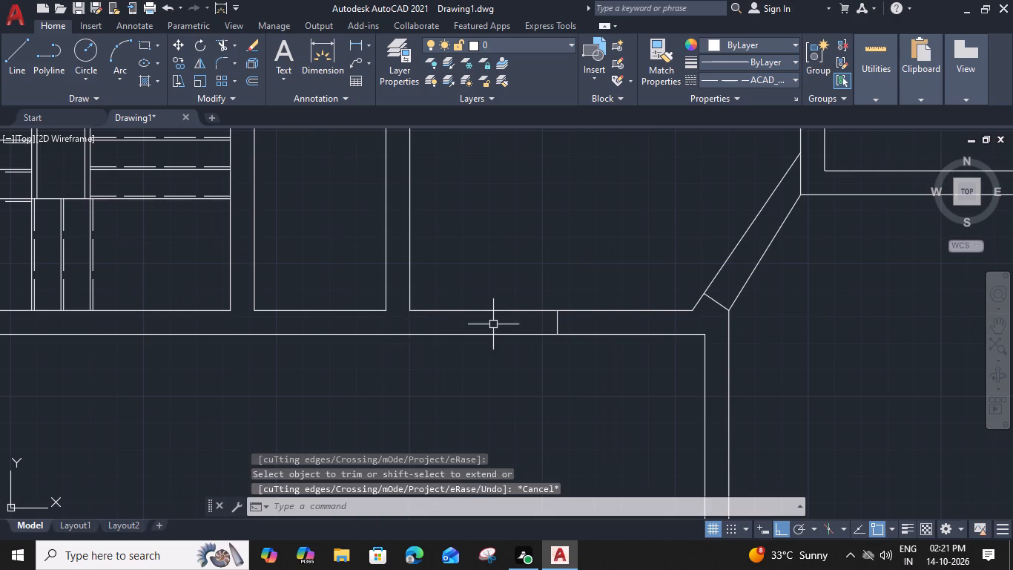
{"action": "middle_click_drag", "start_coordinate": [492, 324], "coordinate": [372, 322]}
{"action": "left_click", "coordinate": [436, 324]}
{"action": "type", "text": "o 4'"}
{"action": "key", "text": "space"}
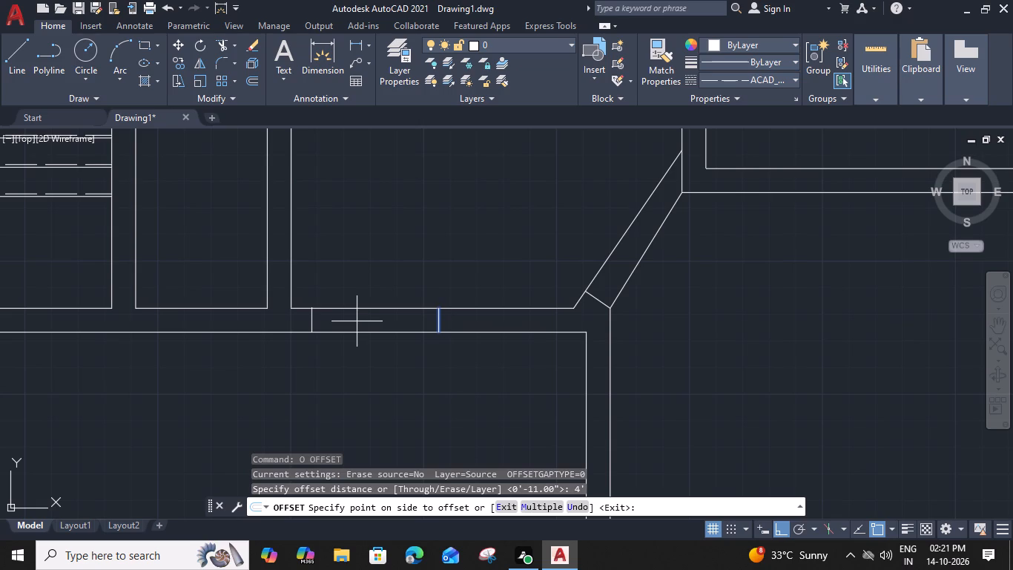
{"action": "left_click", "coordinate": [356, 321]}
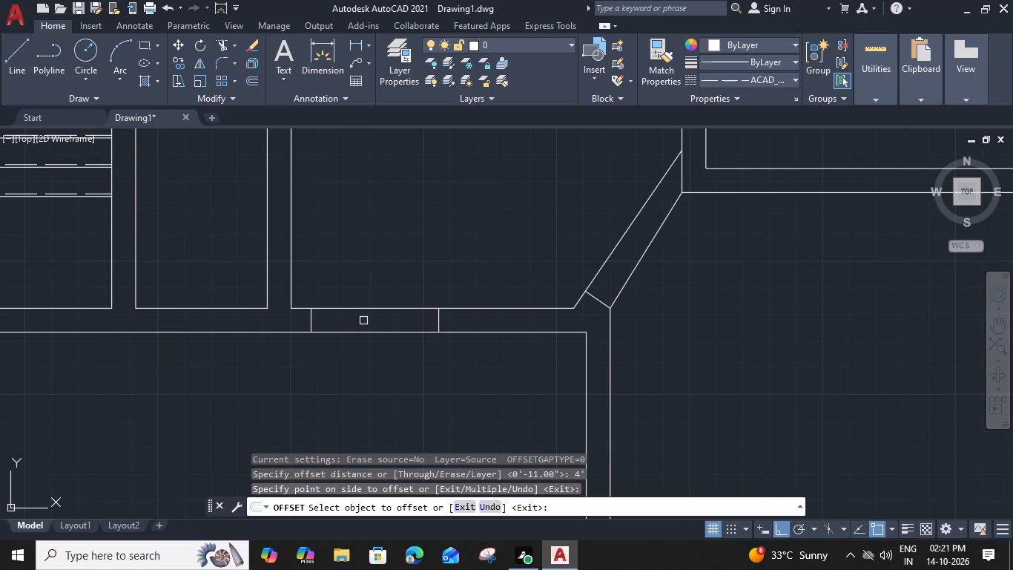
{"action": "key", "text": "Escape"}
Offset the original short line in that bottom wall 1' to the right, and trim away the original between the two copies.
{"action": "left_click", "coordinate": [437, 322]}
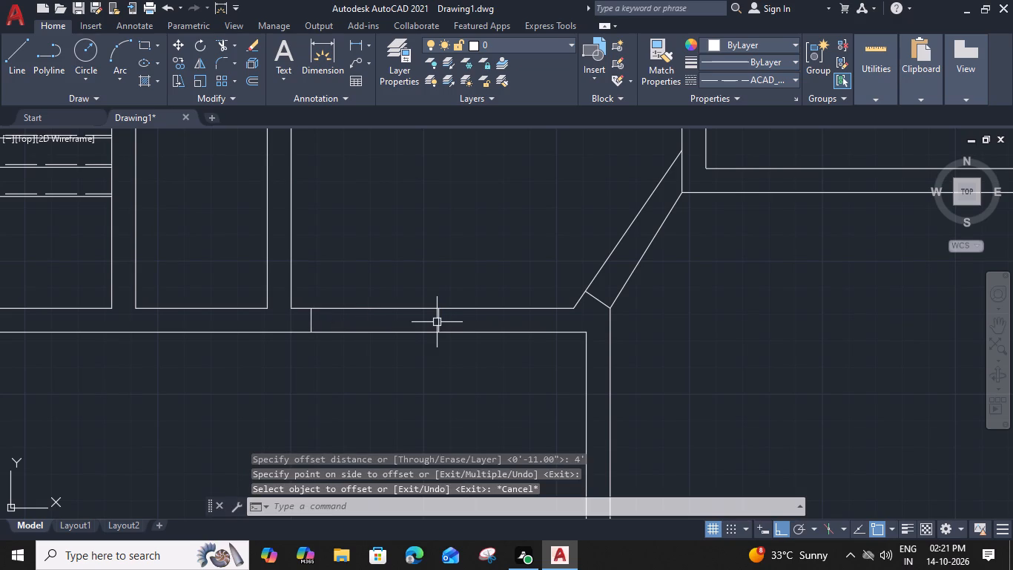
{"action": "type", "text": "o"}
{"action": "key", "text": "space"}
{"action": "key", "text": "1"}
{"action": "type", "text": "'"}
{"action": "key", "text": "space"}
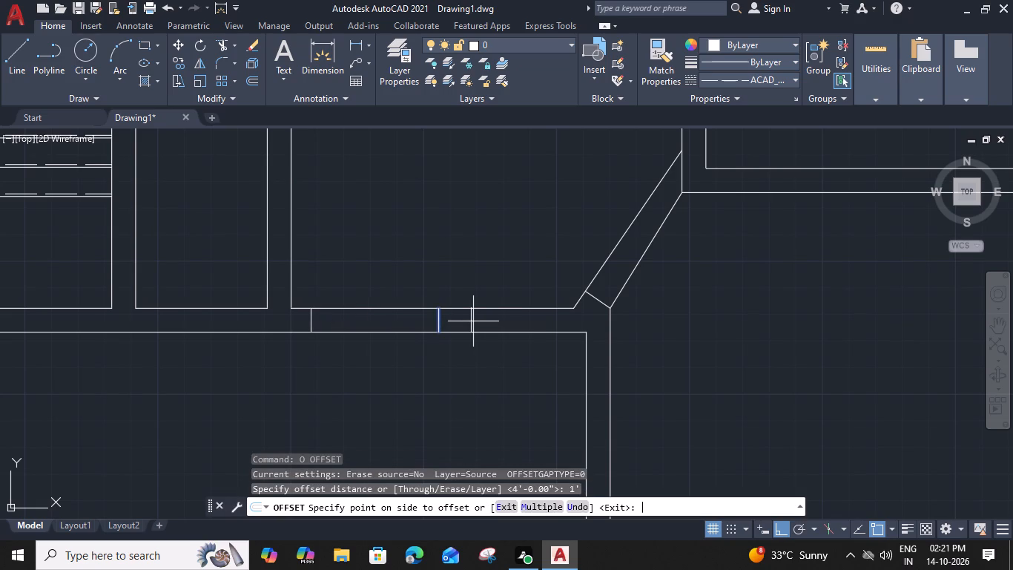
{"action": "left_click", "coordinate": [507, 323]}
{"action": "key", "text": "Escape"}
{"action": "key", "text": "t"}
{"action": "type", "text": "r"}
{"action": "key", "text": "space"}
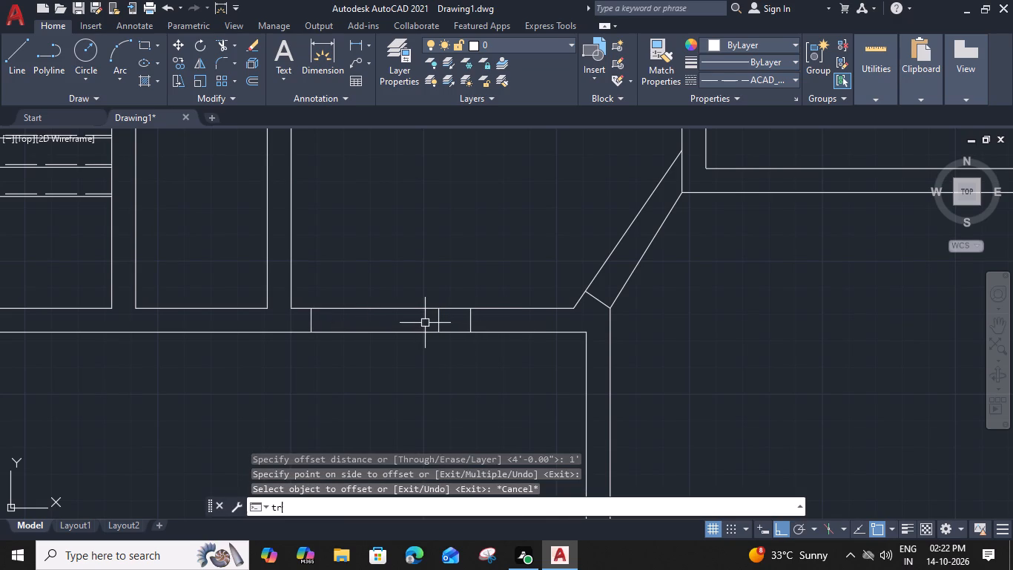
{"action": "left_click", "coordinate": [440, 319]}
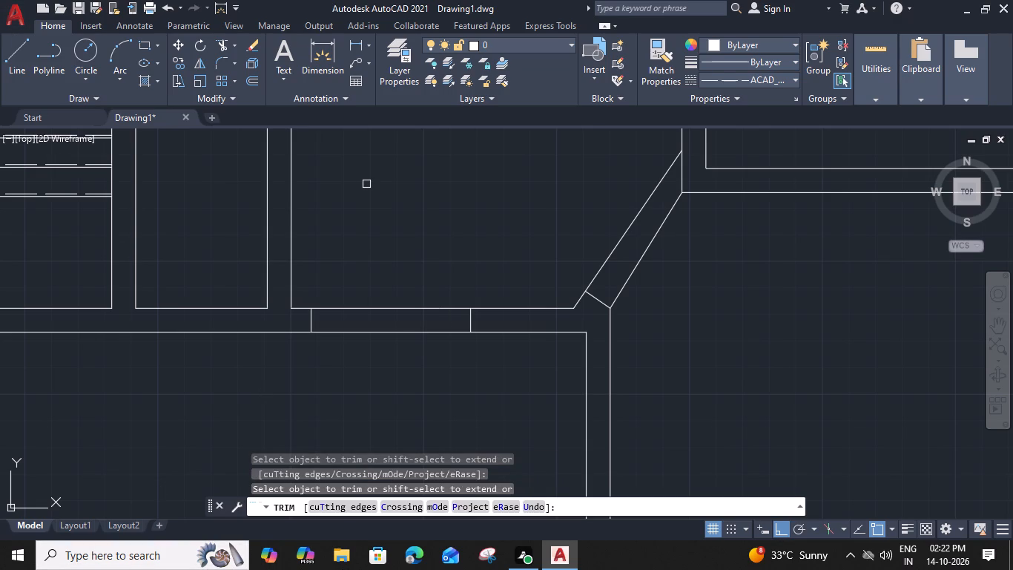
{"action": "key", "text": "Escape"}
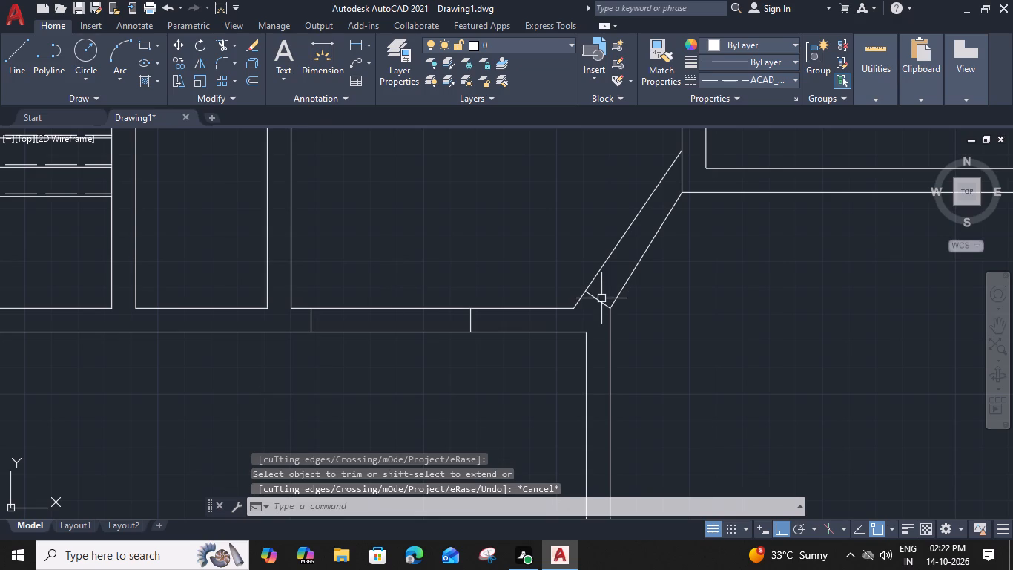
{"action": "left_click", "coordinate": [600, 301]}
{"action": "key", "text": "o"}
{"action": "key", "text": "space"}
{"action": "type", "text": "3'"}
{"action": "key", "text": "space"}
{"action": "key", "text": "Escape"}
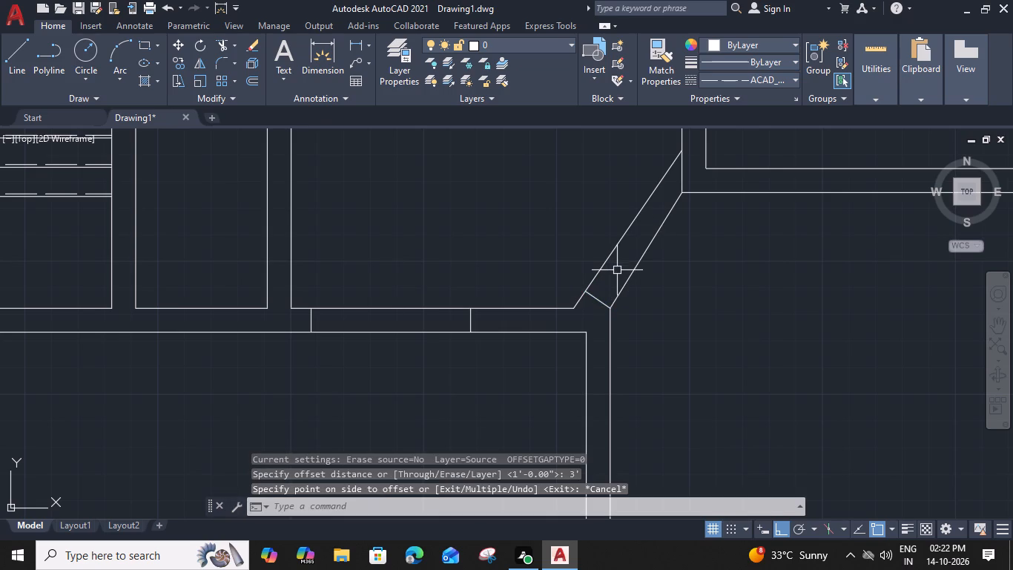
Offset the short line at the diagonal wall's lower end 4' up along the wall.
{"action": "left_click", "coordinate": [601, 300]}
{"action": "type", "text": "o 4"}
{"action": "type", "text": "'"}
{"action": "key", "text": "space"}
{"action": "left_click", "coordinate": [635, 233]}
{"action": "key", "text": "Escape"}
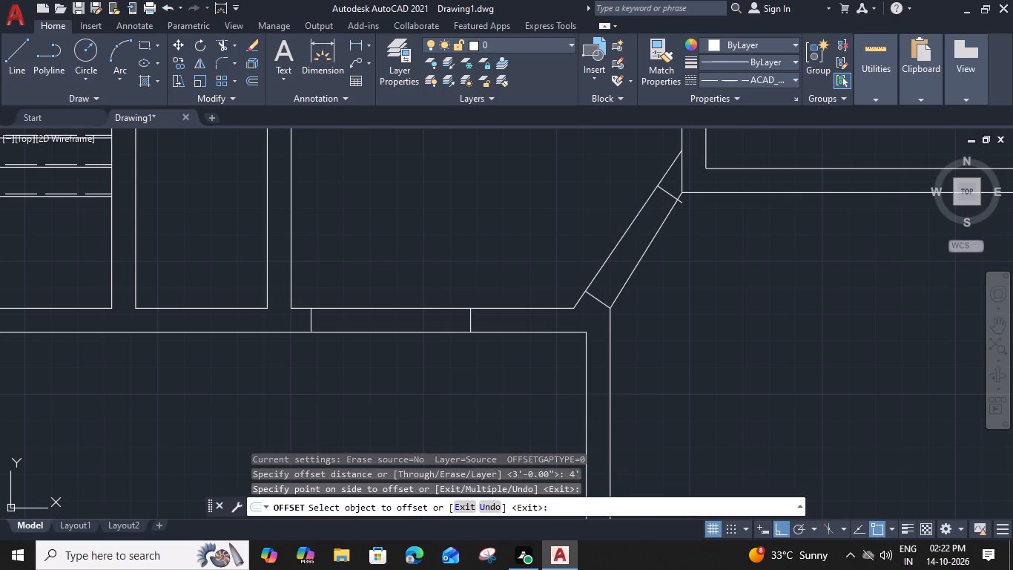
{"action": "key", "text": "r"}
{"action": "key", "text": "Escape"}
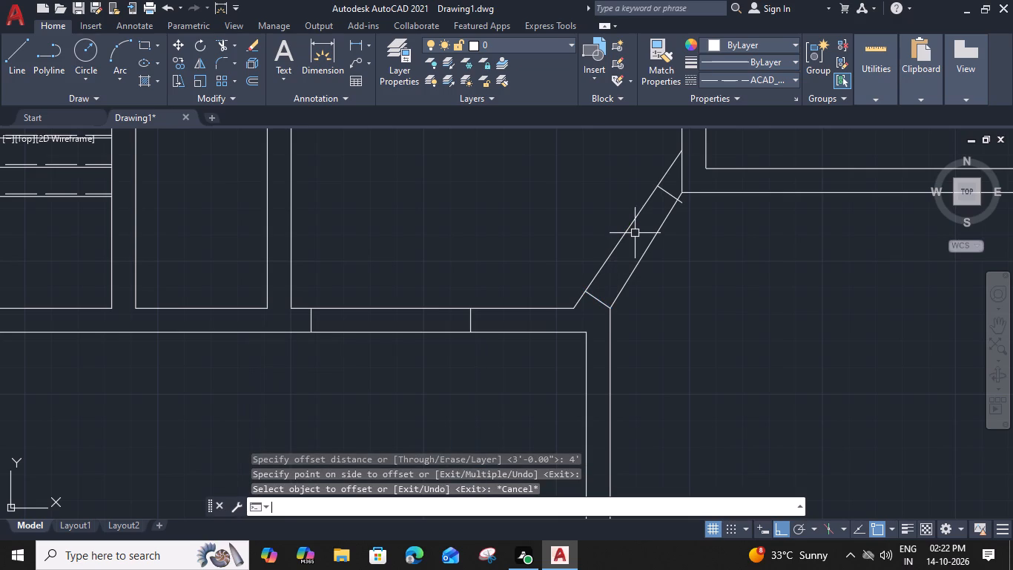
Trim both diagonal wall lines between the two short cross lines, and trim the leftover segments at the upper end.
{"action": "type", "text": "tr"}
{"action": "key", "text": "space"}
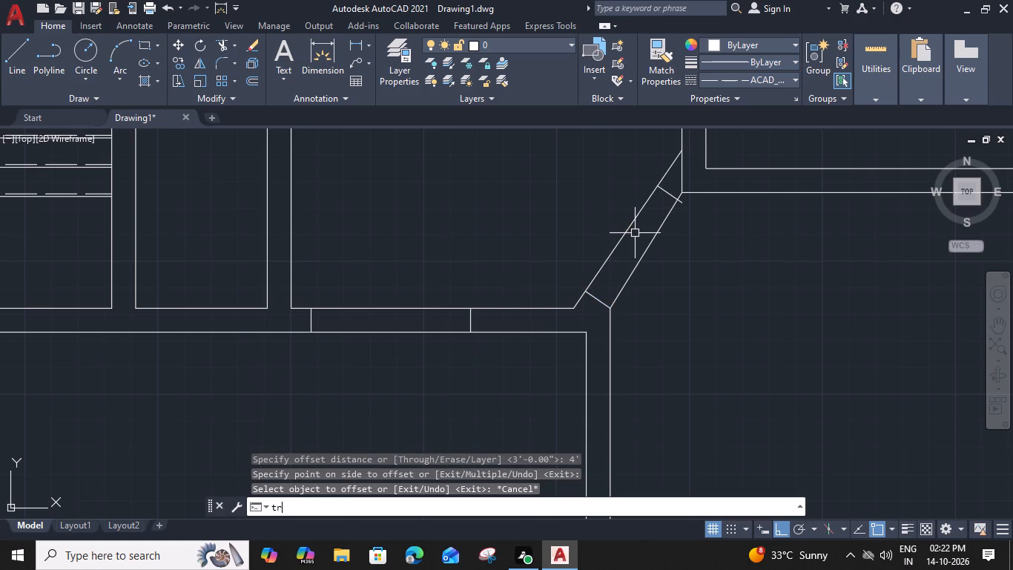
{"action": "left_click", "coordinate": [621, 244]}
{"action": "left_click", "coordinate": [639, 263]}
{"action": "scroll", "coordinate": [685, 181], "scroll_direction": "up", "scroll_amount": 2}
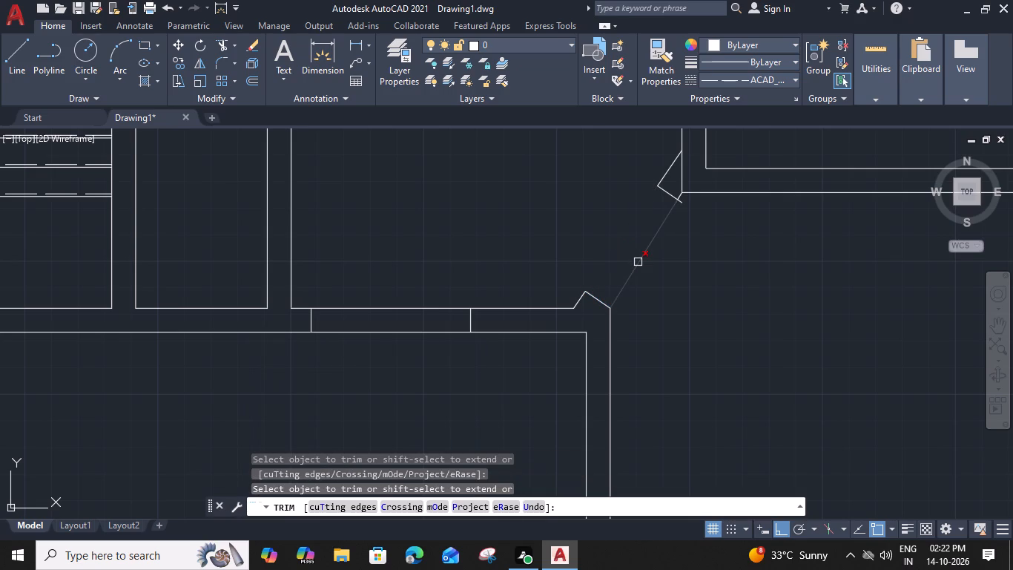
{"action": "left_click", "coordinate": [677, 234]}
{"action": "middle_click_drag", "start_coordinate": [679, 232], "coordinate": [655, 324]}
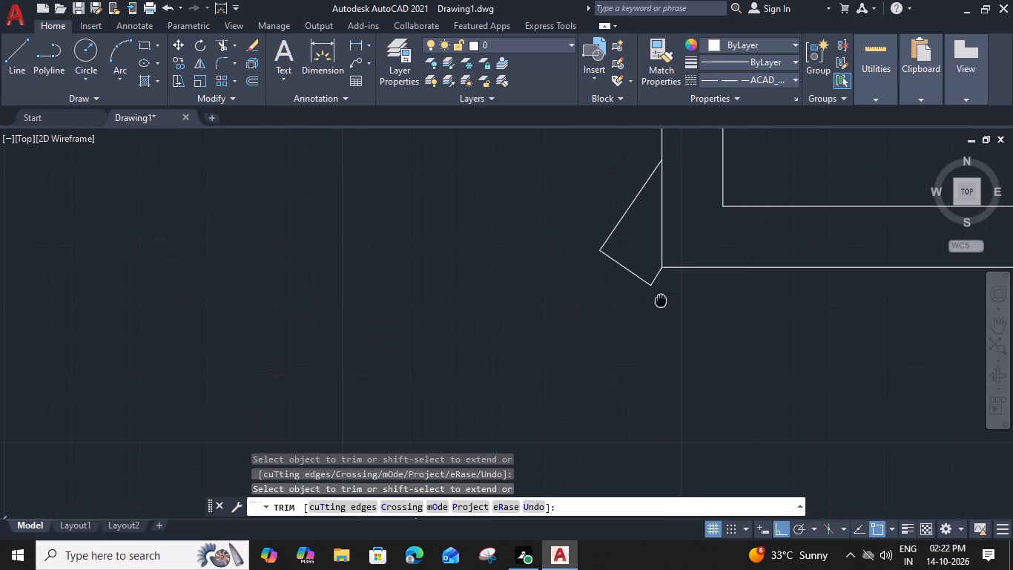
{"action": "left_click", "coordinate": [654, 253]}
{"action": "key", "text": "Escape"}
Offset the short line at the end of the small staircase-side room's top wall 3" to the left, into that wall.
{"action": "scroll", "coordinate": [654, 253], "scroll_direction": "down", "scroll_amount": 3}
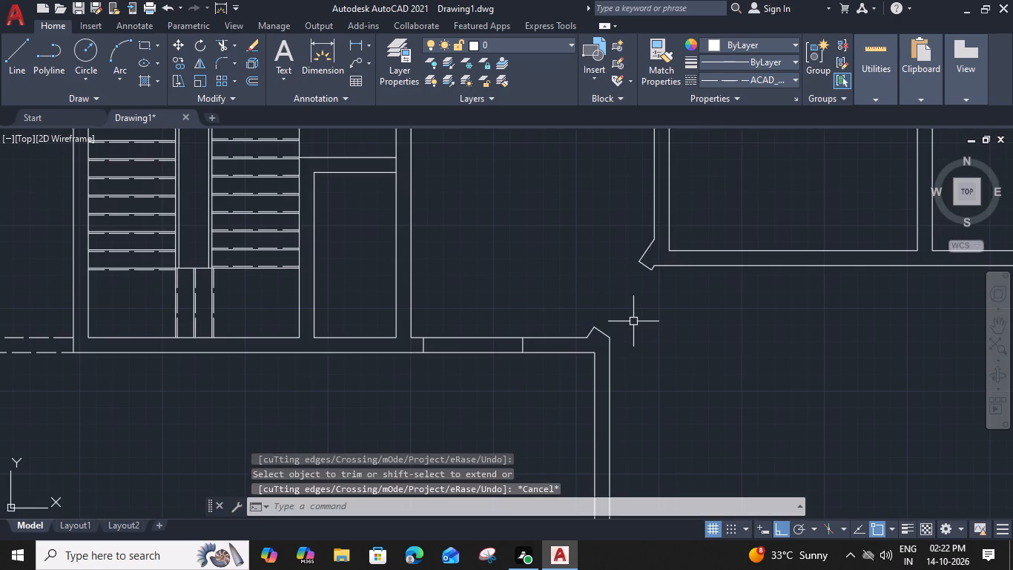
{"action": "middle_click_drag", "start_coordinate": [647, 307], "coordinate": [629, 382]}
{"action": "middle_click_drag", "start_coordinate": [421, 269], "coordinate": [425, 272]}
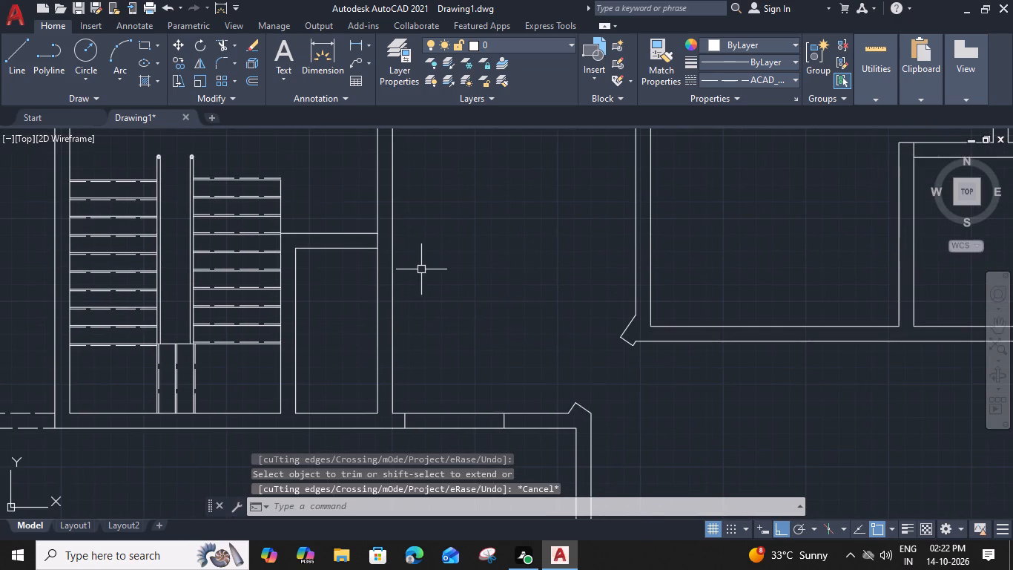
{"action": "middle_click_drag", "start_coordinate": [425, 272], "coordinate": [512, 245]}
{"action": "scroll", "coordinate": [456, 198], "scroll_direction": "up", "scroll_amount": 2}
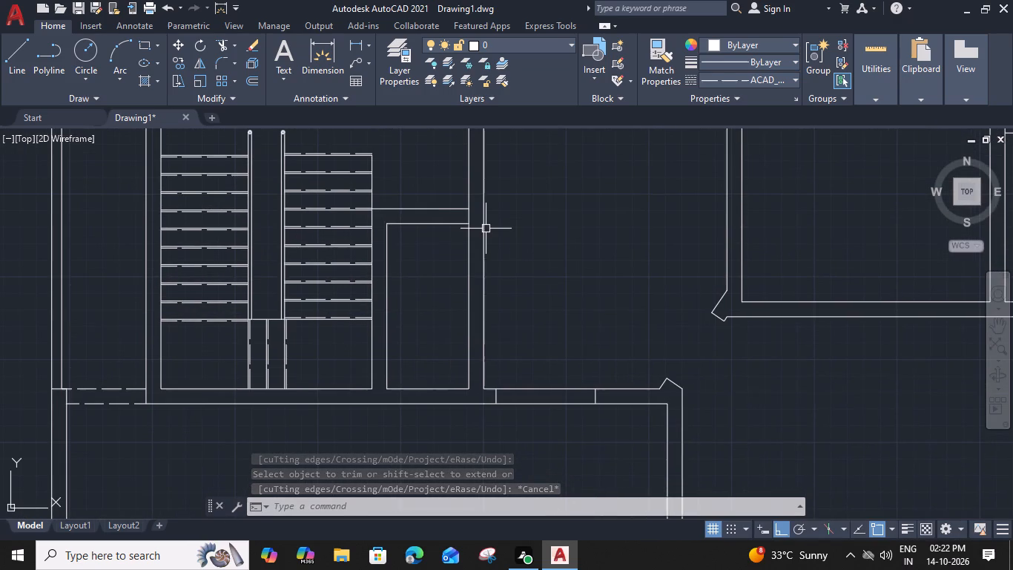
{"action": "scroll", "coordinate": [476, 213], "scroll_direction": "up", "scroll_amount": 1}
{"action": "left_click", "coordinate": [490, 258]}
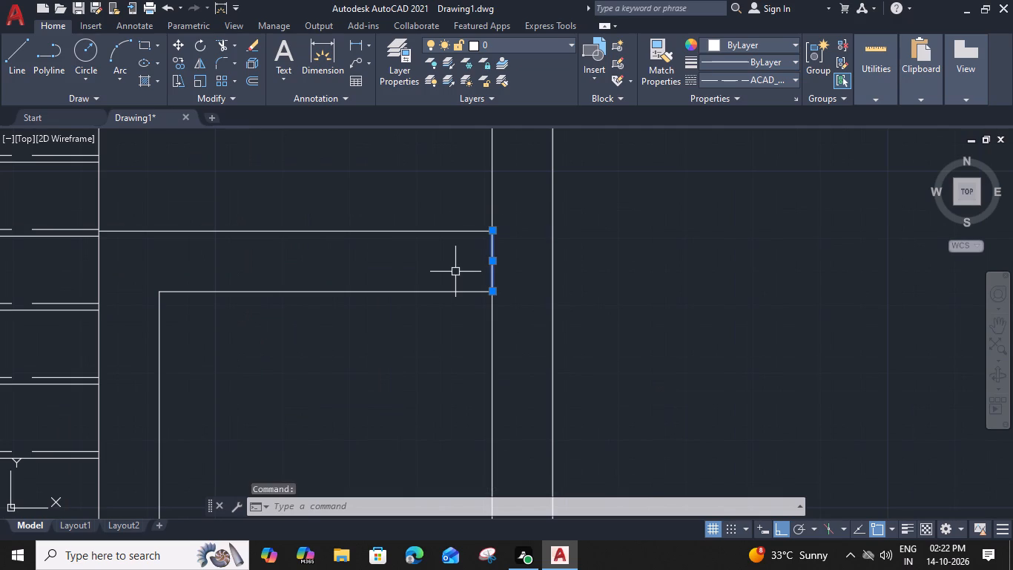
{"action": "type", "text": "o 3"}
{"action": "key", "text": "shift+quotedbl"}
{"action": "key", "text": "Return"}
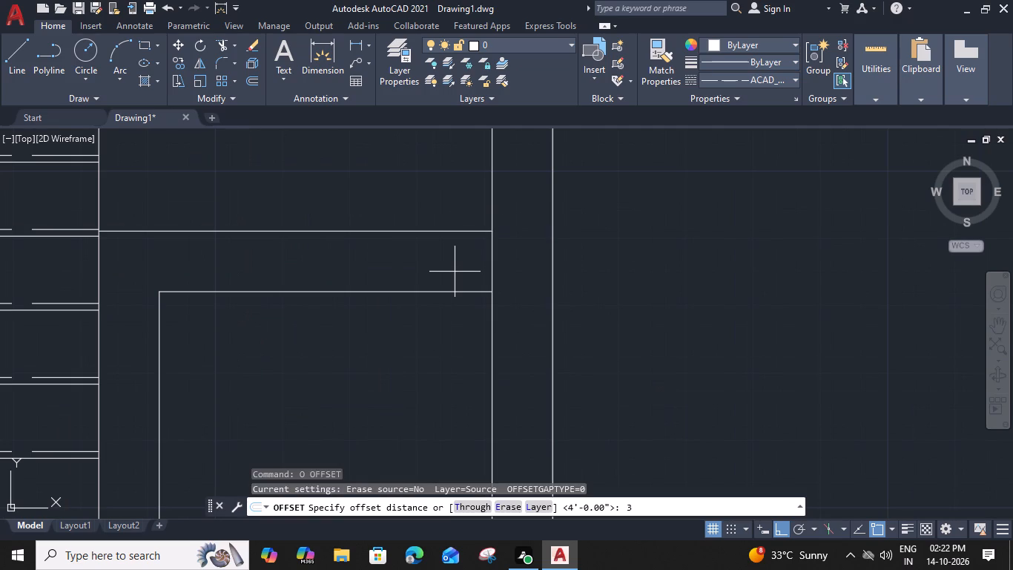
{"action": "left_click", "coordinate": [432, 259]}
Offset the line across the top end of the vertical wall above the diagonal opening 3" downward.
{"action": "scroll", "coordinate": [432, 259], "scroll_direction": "down", "scroll_amount": 3}
{"action": "scroll", "coordinate": [557, 183], "scroll_direction": "down", "scroll_amount": 1}
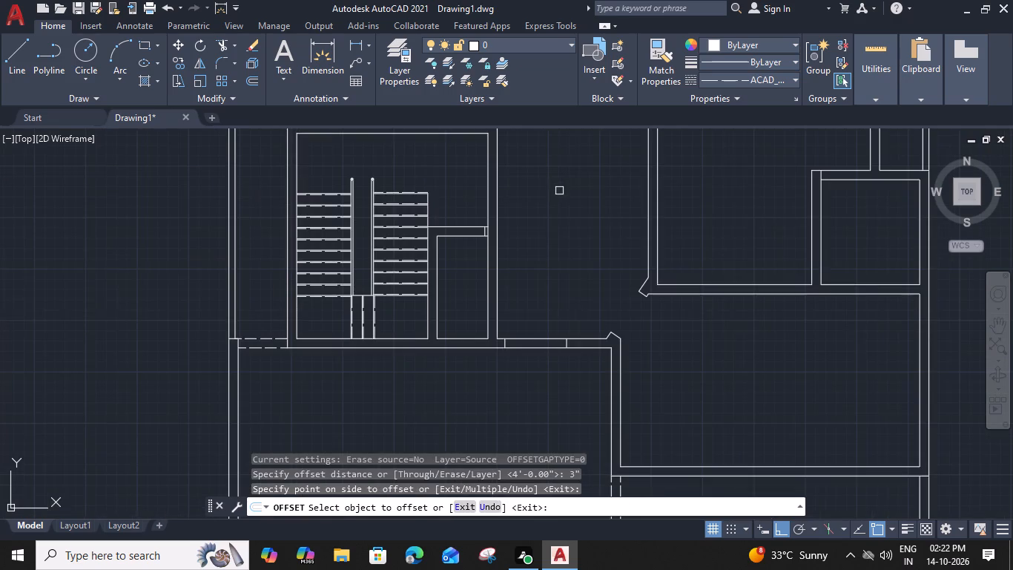
{"action": "middle_click_drag", "start_coordinate": [560, 191], "coordinate": [544, 317]}
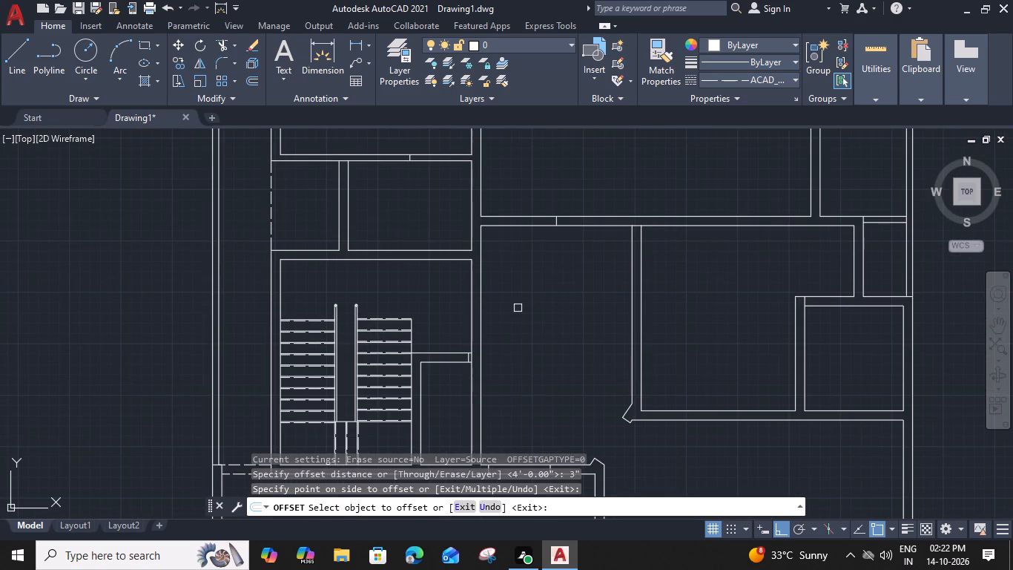
{"action": "scroll", "coordinate": [477, 265], "scroll_direction": "up", "scroll_amount": 1}
{"action": "scroll", "coordinate": [477, 265], "scroll_direction": "down", "scroll_amount": 1}
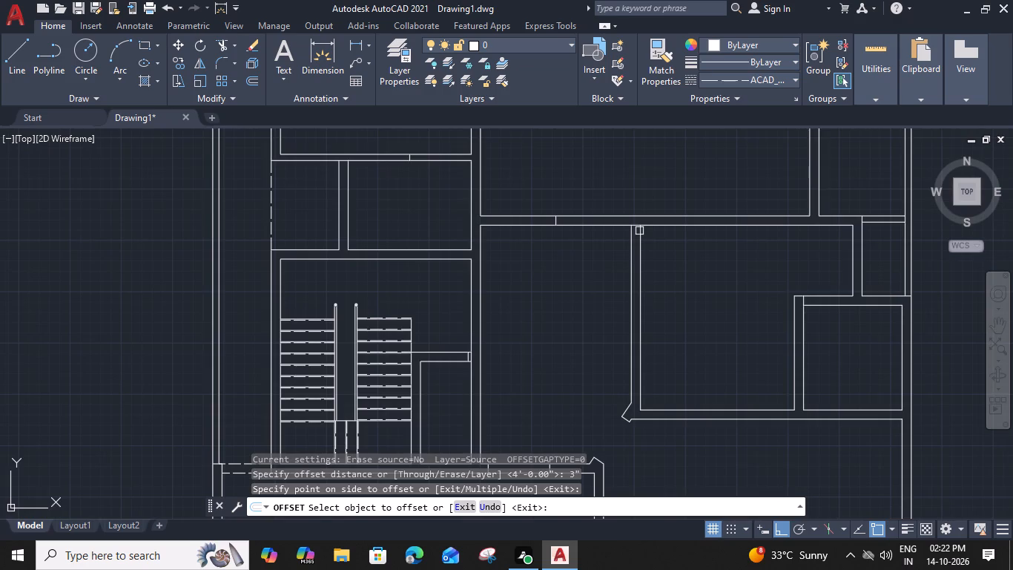
{"action": "scroll", "coordinate": [639, 231], "scroll_direction": "up", "scroll_amount": 1}
{"action": "left_click", "coordinate": [634, 220]}
{"action": "left_click", "coordinate": [634, 275]}
Offset the short vertical line at the left end of the small right-hand room's top wall 3" to the right.
{"action": "scroll", "coordinate": [639, 283], "scroll_direction": "down", "scroll_amount": 2}
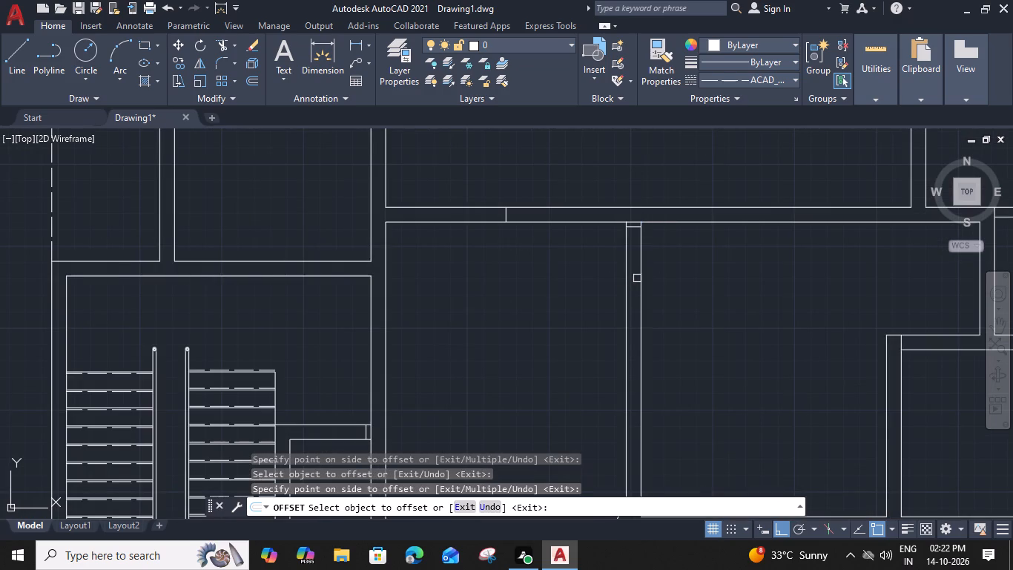
{"action": "scroll", "coordinate": [771, 338], "scroll_direction": "up", "scroll_amount": 2}
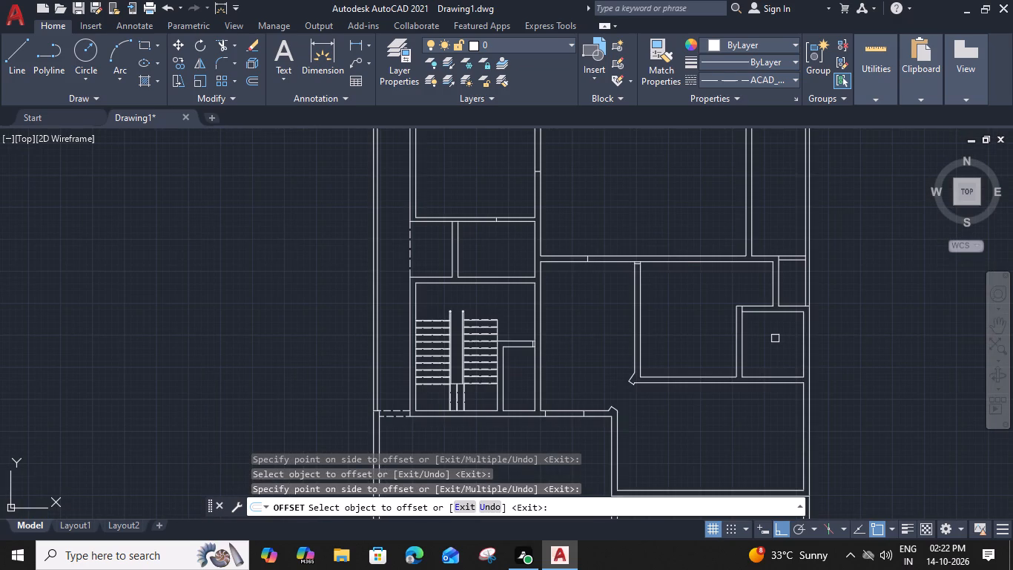
{"action": "left_click", "coordinate": [702, 269]}
{"action": "left_click", "coordinate": [737, 274]}
{"action": "scroll", "coordinate": [648, 249], "scroll_direction": "down", "scroll_amount": 1}
Offset the lines across the lower ends of the two vertical walls above the large central room 3" upward.
{"action": "middle_click_drag", "start_coordinate": [626, 214], "coordinate": [598, 434]}
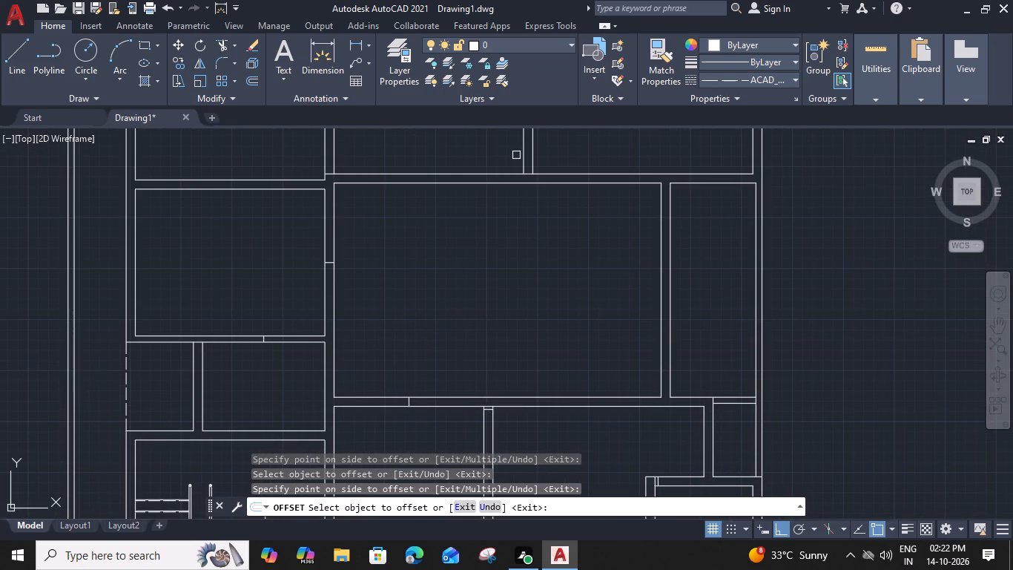
{"action": "middle_click_drag", "start_coordinate": [524, 161], "coordinate": [624, 190]}
{"action": "middle_click_drag", "start_coordinate": [489, 284], "coordinate": [532, 150]}
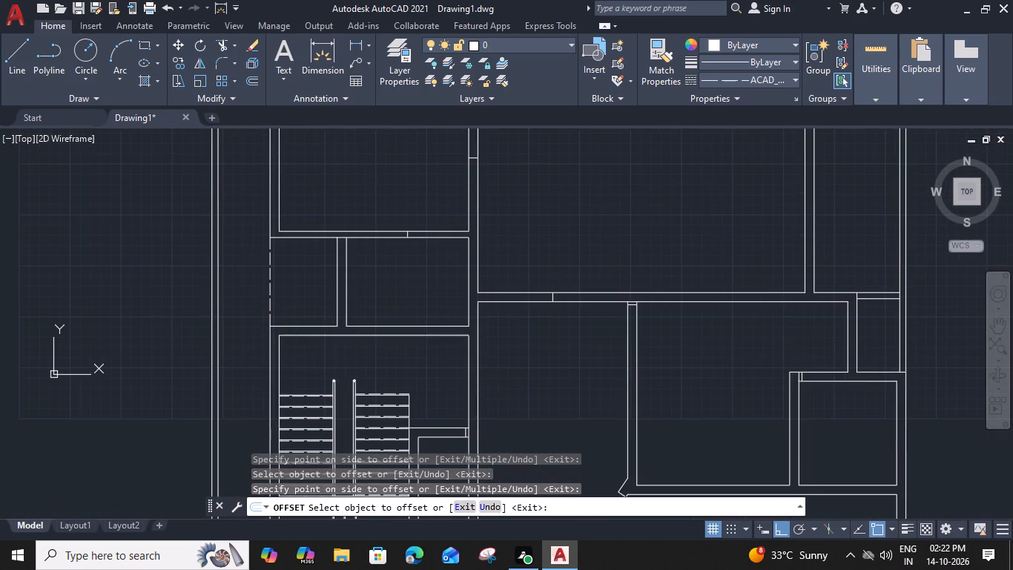
{"action": "middle_click_drag", "start_coordinate": [532, 150], "coordinate": [495, 314]}
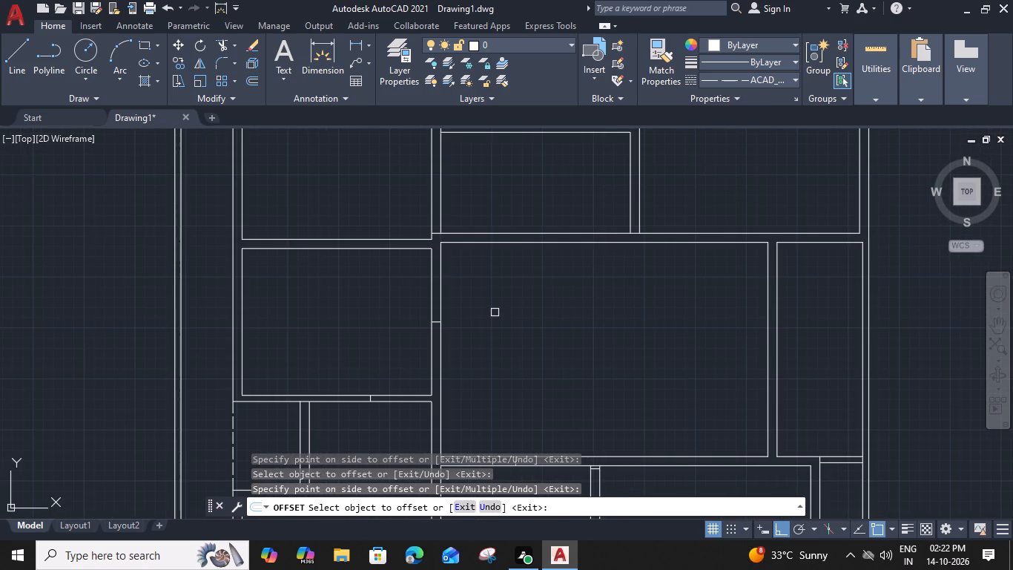
{"action": "scroll", "coordinate": [590, 223], "scroll_direction": "up", "scroll_amount": 1}
{"action": "left_click", "coordinate": [661, 240]}
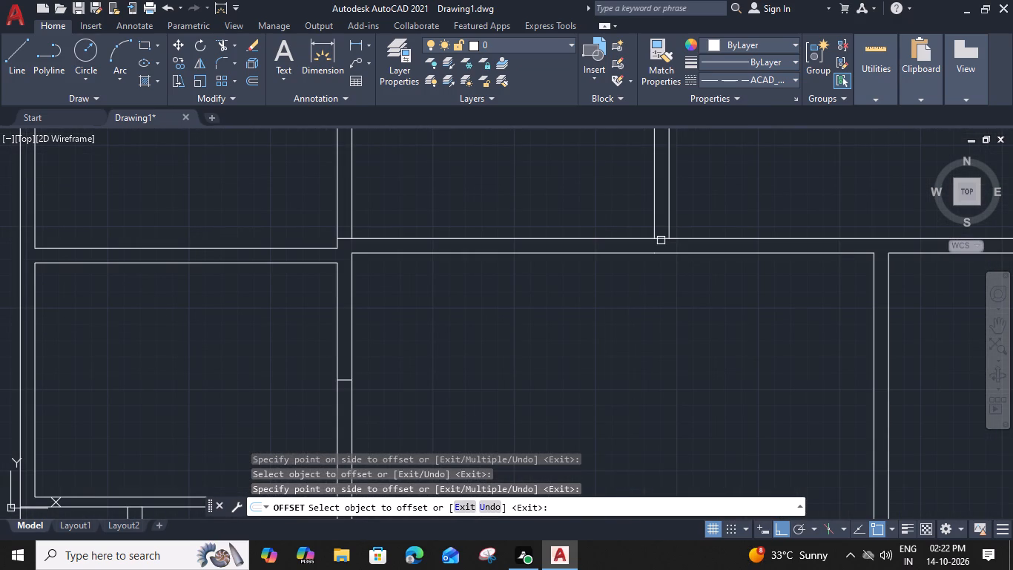
{"action": "left_click", "coordinate": [660, 192]}
{"action": "left_click", "coordinate": [343, 241]}
{"action": "left_click", "coordinate": [345, 194]}
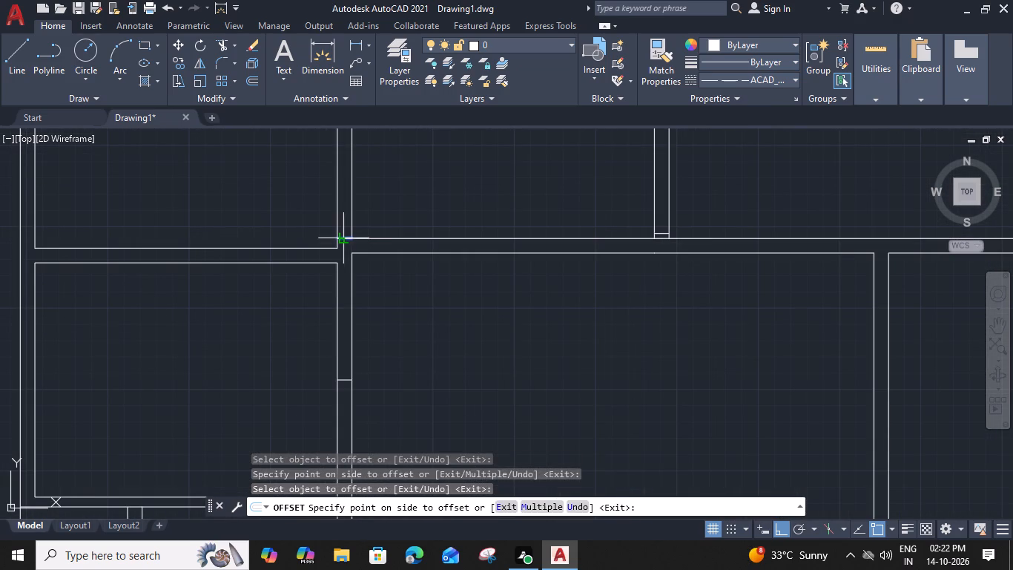
Offset the short line in the wall below the two upper-left rooms 3" right, and their partition's lower end line 3" up.
{"action": "middle_click_drag", "start_coordinate": [449, 181], "coordinate": [442, 440]}
{"action": "scroll", "coordinate": [482, 321], "scroll_direction": "down", "scroll_amount": 1}
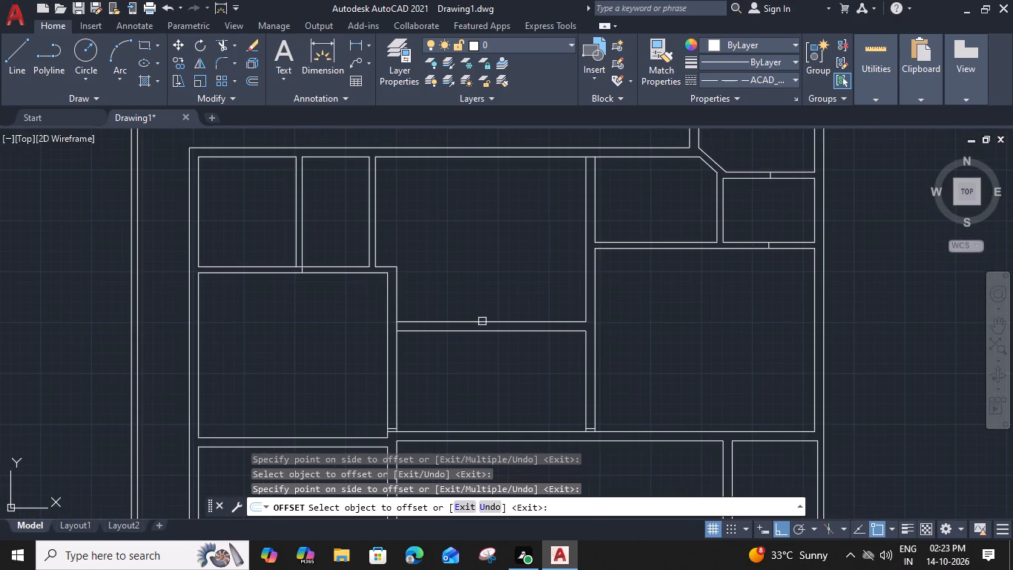
{"action": "scroll", "coordinate": [299, 266], "scroll_direction": "up", "scroll_amount": 2}
{"action": "left_click", "coordinate": [304, 275]}
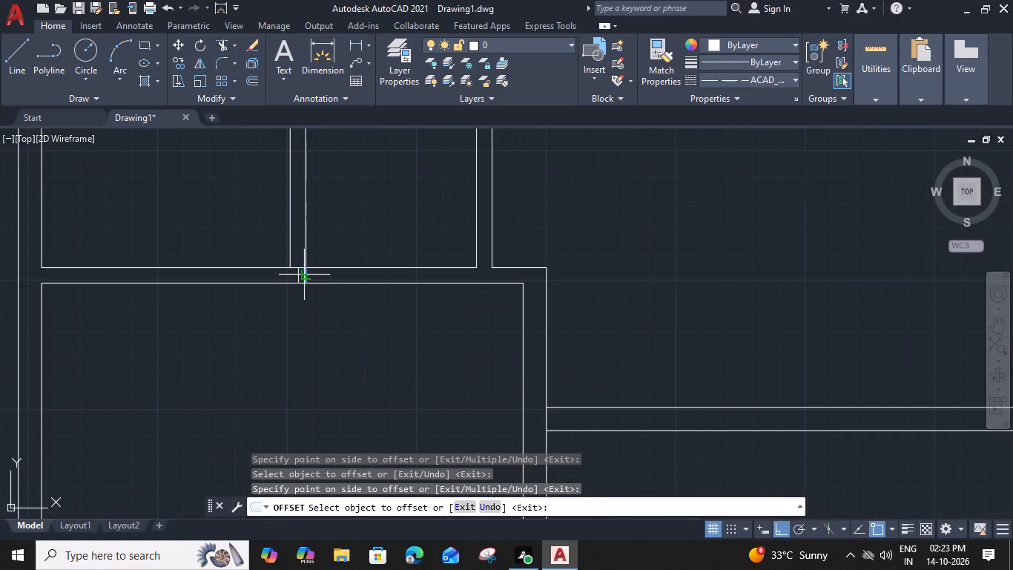
{"action": "left_click", "coordinate": [351, 282]}
{"action": "left_click", "coordinate": [297, 269]}
{"action": "left_click", "coordinate": [298, 234]}
Offset the top end line of the wall right of the upper central room 3" downward, and the room's bottom wall left end line 3" right.
{"action": "scroll", "coordinate": [310, 240], "scroll_direction": "down", "scroll_amount": 2}
{"action": "middle_click_drag", "start_coordinate": [613, 256], "coordinate": [613, 256]}
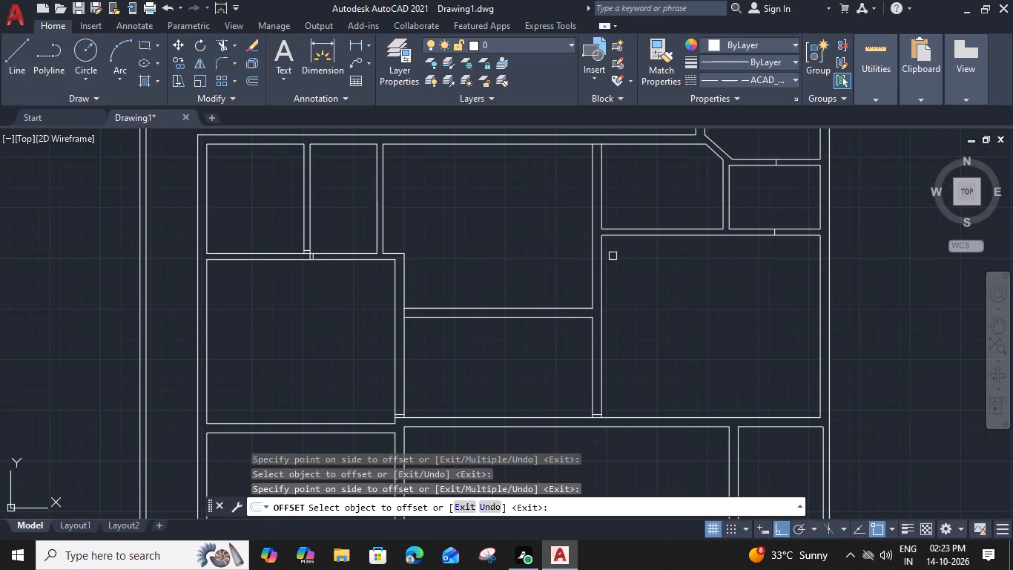
{"action": "middle_click_drag", "start_coordinate": [613, 256], "coordinate": [503, 272]}
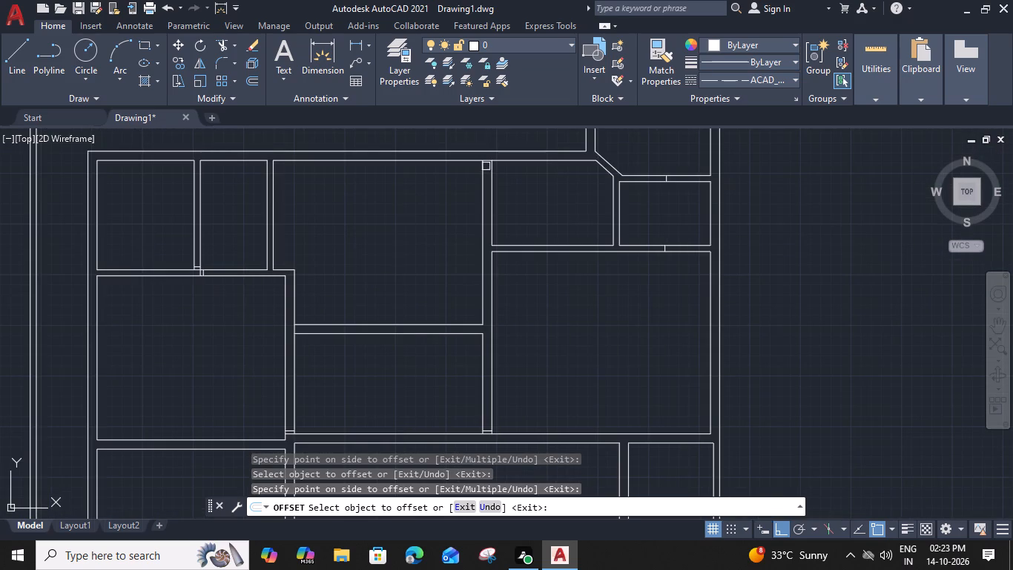
{"action": "scroll", "coordinate": [486, 166], "scroll_direction": "up", "scroll_amount": 1}
{"action": "left_click", "coordinate": [489, 157]}
{"action": "left_click", "coordinate": [489, 217]}
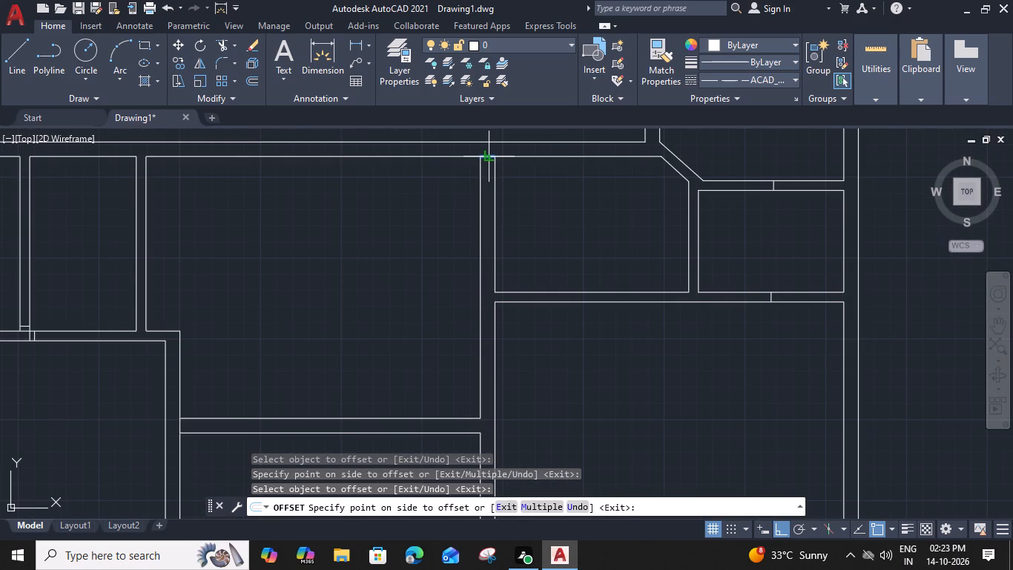
{"action": "middle_click_drag", "start_coordinate": [383, 300], "coordinate": [448, 187]}
{"action": "left_click", "coordinate": [244, 312]}
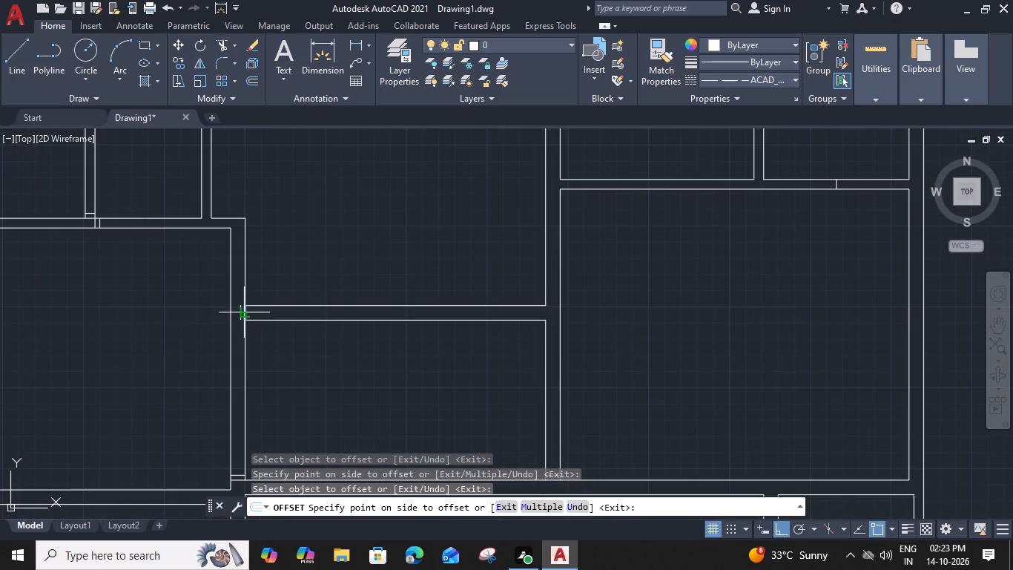
{"action": "left_click", "coordinate": [326, 309]}
{"action": "scroll", "coordinate": [327, 309], "scroll_direction": "down", "scroll_amount": 2}
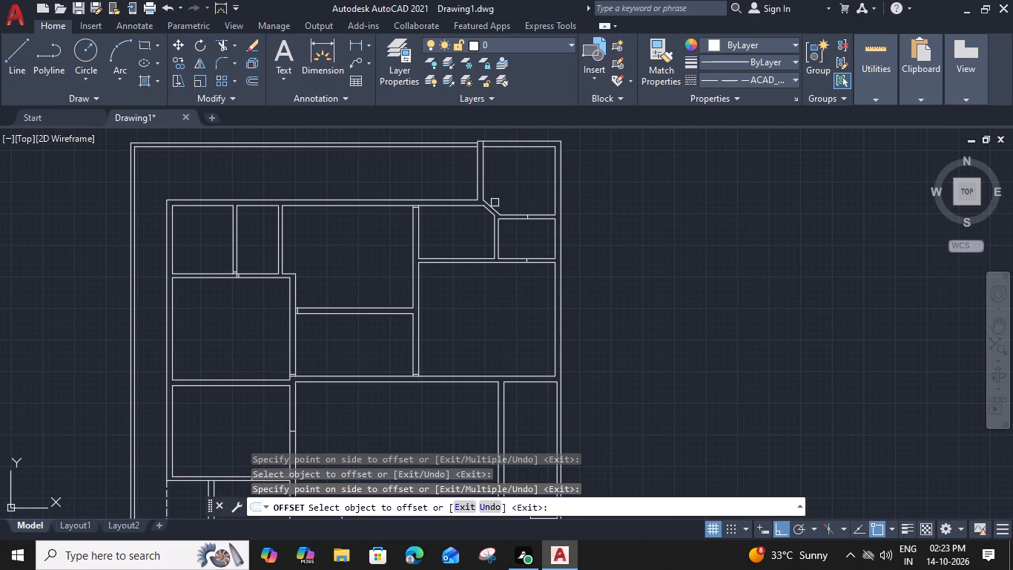
{"action": "key", "text": "Escape"}
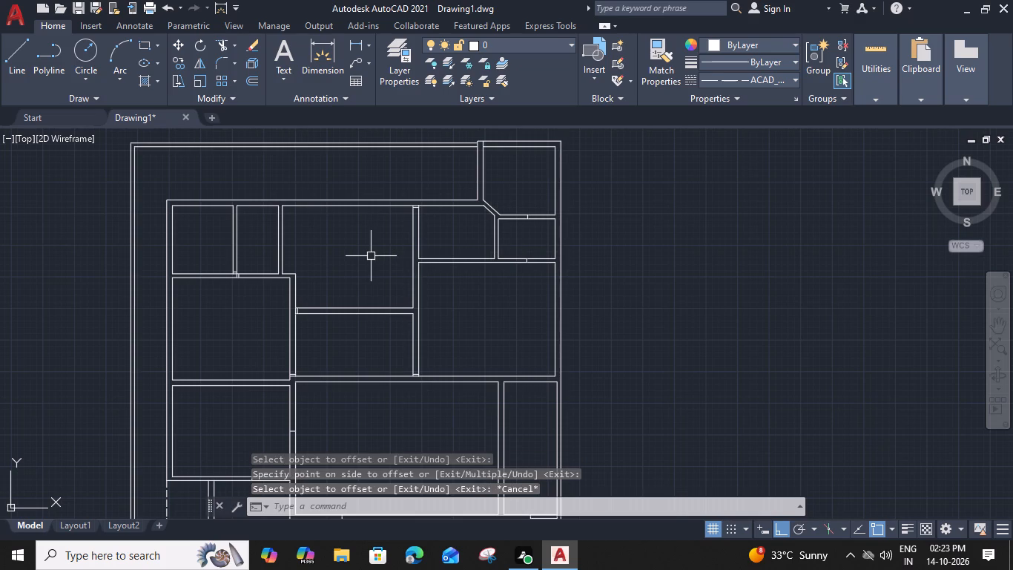
Offset the short line near the left end of the upper central room's bottom wall 3' to the right.
{"action": "scroll", "coordinate": [366, 264], "scroll_direction": "up", "scroll_amount": 1}
{"action": "scroll", "coordinate": [449, 179], "scroll_direction": "up", "scroll_amount": 2}
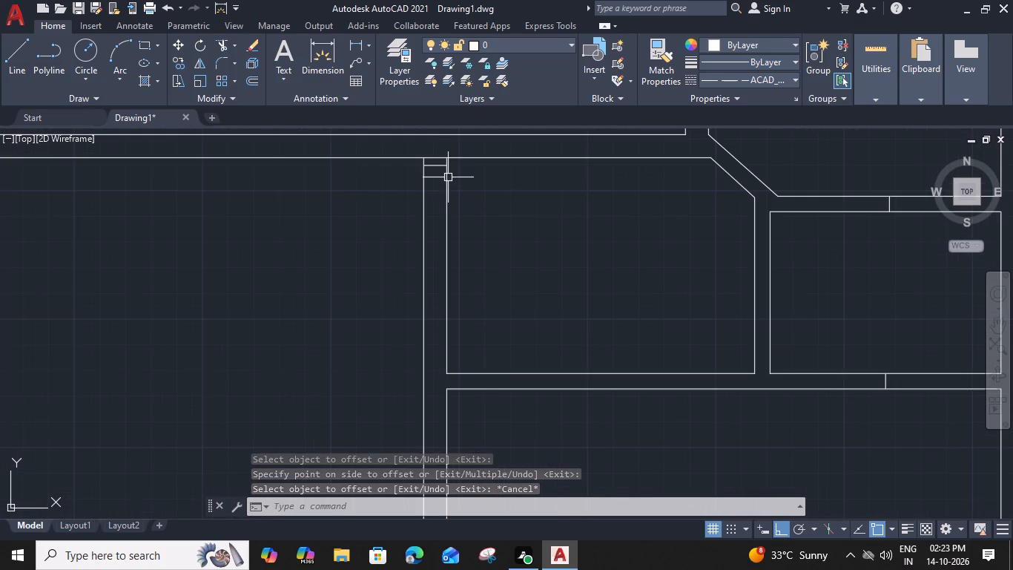
{"action": "scroll", "coordinate": [417, 232], "scroll_direction": "down", "scroll_amount": 3}
{"action": "scroll", "coordinate": [294, 336], "scroll_direction": "up", "scroll_amount": 4}
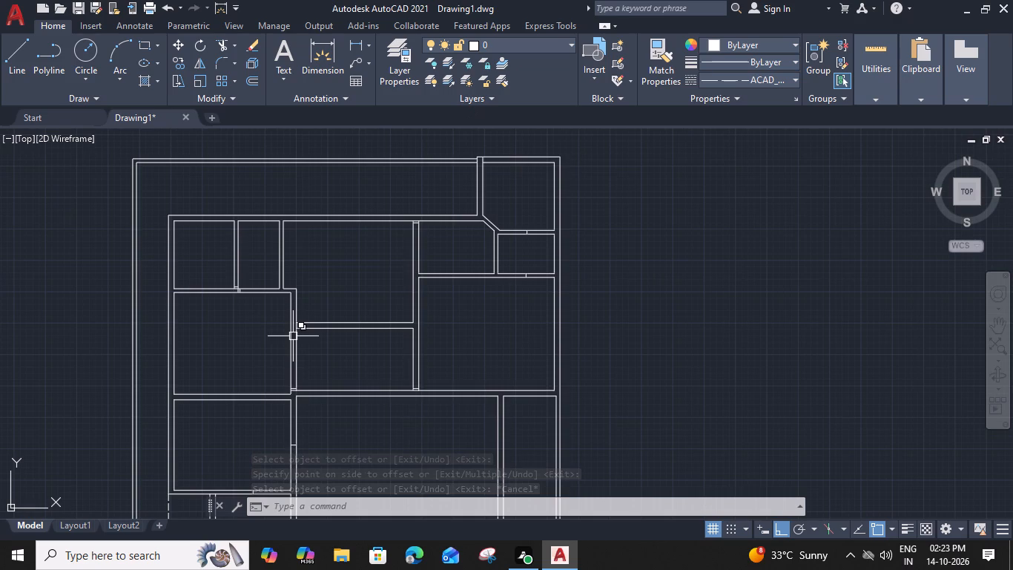
{"action": "left_click", "coordinate": [317, 296]}
{"action": "type", "text": "o"}
{"action": "key", "text": "space"}
{"action": "key", "text": "3"}
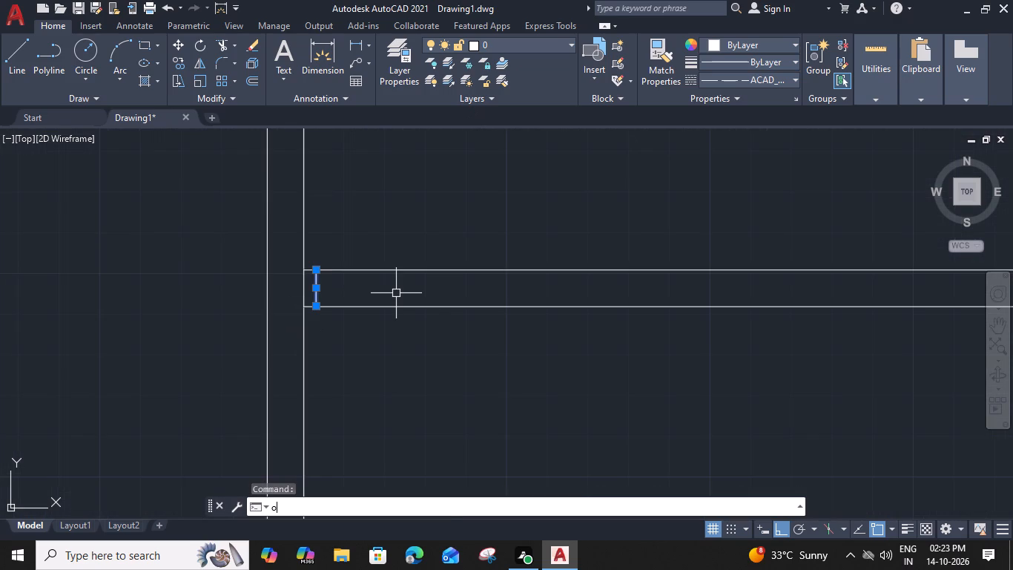
{"action": "type", "text": "'"}
{"action": "key", "text": "space"}
{"action": "left_click", "coordinate": [437, 295]}
Offset the short lines near the lower ends of the two vertical walls above the large central room 3' upward.
{"action": "scroll", "coordinate": [437, 295], "scroll_direction": "down", "scroll_amount": 3}
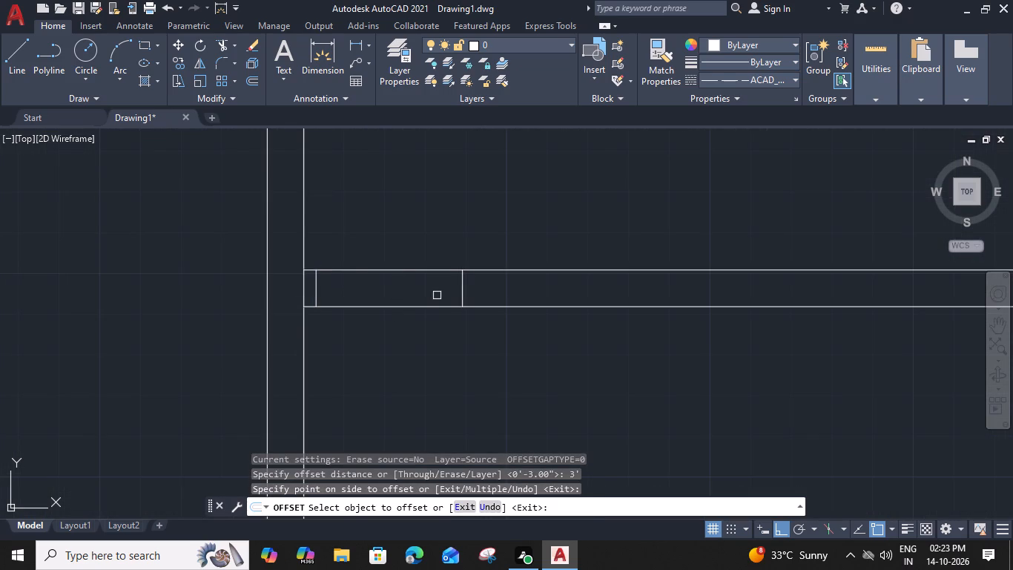
{"action": "scroll", "coordinate": [399, 390], "scroll_direction": "up", "scroll_amount": 3}
{"action": "left_click", "coordinate": [399, 408]}
{"action": "left_click", "coordinate": [394, 309]}
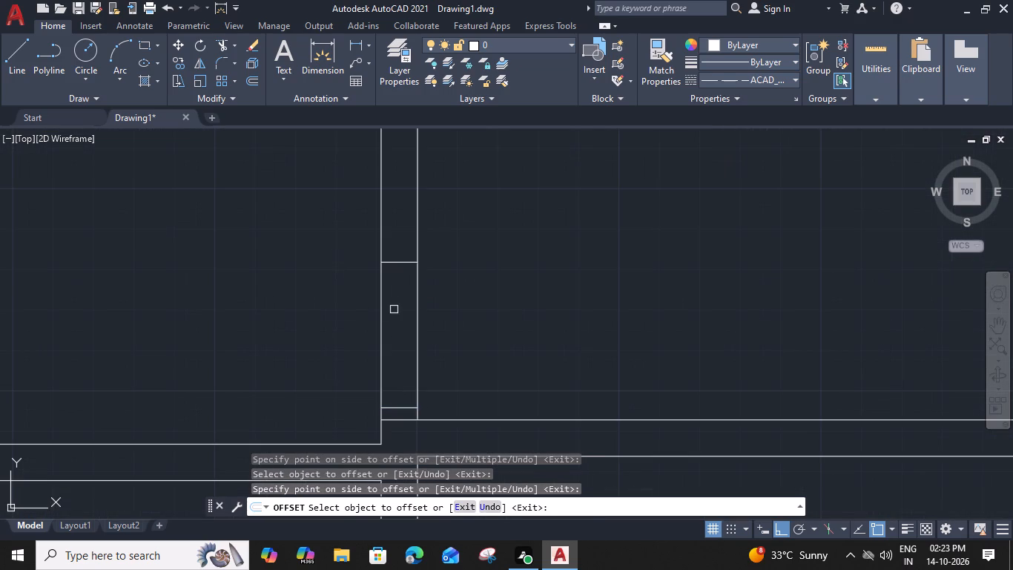
{"action": "scroll", "coordinate": [394, 309], "scroll_direction": "down", "scroll_amount": 3}
{"action": "scroll", "coordinate": [578, 343], "scroll_direction": "up", "scroll_amount": 3}
{"action": "left_click", "coordinate": [622, 322]}
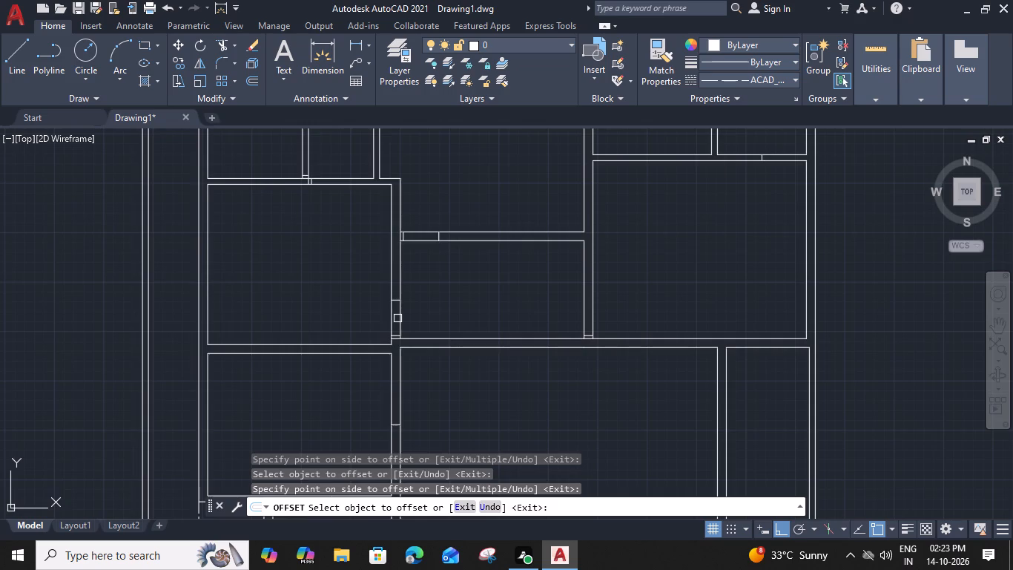
{"action": "left_click", "coordinate": [627, 238]}
Offset the short line near the top of the vertical wall above the diagonal opening 3' downward.
{"action": "scroll", "coordinate": [627, 238], "scroll_direction": "down", "scroll_amount": 4}
{"action": "middle_click_drag", "start_coordinate": [590, 327], "coordinate": [495, 262]}
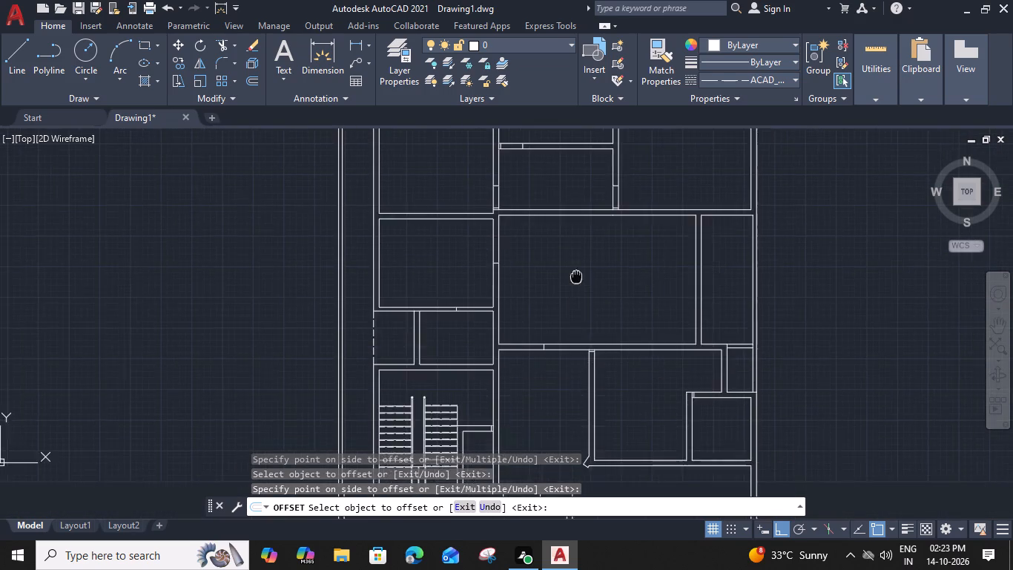
{"action": "middle_click_drag", "start_coordinate": [495, 262], "coordinate": [489, 262]}
{"action": "scroll", "coordinate": [619, 390], "scroll_direction": "up", "scroll_amount": 3}
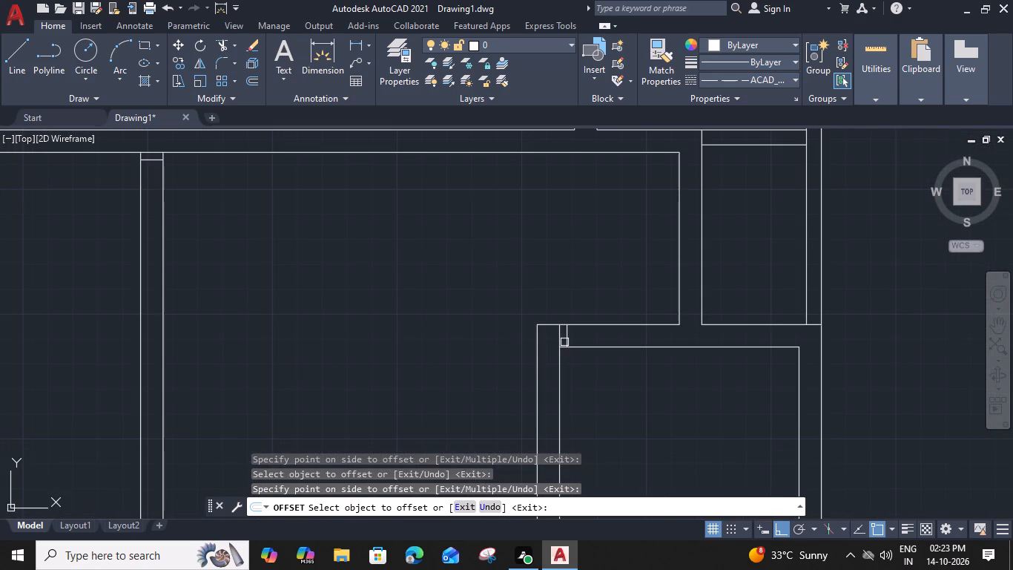
{"action": "scroll", "coordinate": [535, 348], "scroll_direction": "down", "scroll_amount": 1}
{"action": "scroll", "coordinate": [277, 227], "scroll_direction": "up", "scroll_amount": 2}
{"action": "left_click", "coordinate": [314, 232]}
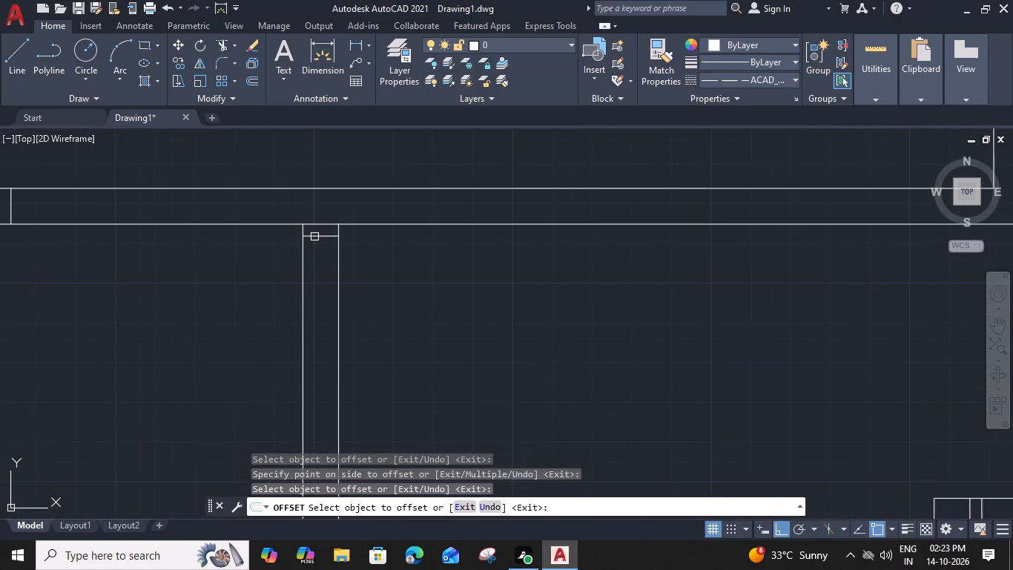
{"action": "left_click", "coordinate": [314, 237]}
{"action": "left_click", "coordinate": [323, 353]}
{"action": "scroll", "coordinate": [324, 354], "scroll_direction": "down", "scroll_amount": 4}
{"action": "middle_click_drag", "start_coordinate": [257, 380], "coordinate": [395, 320]}
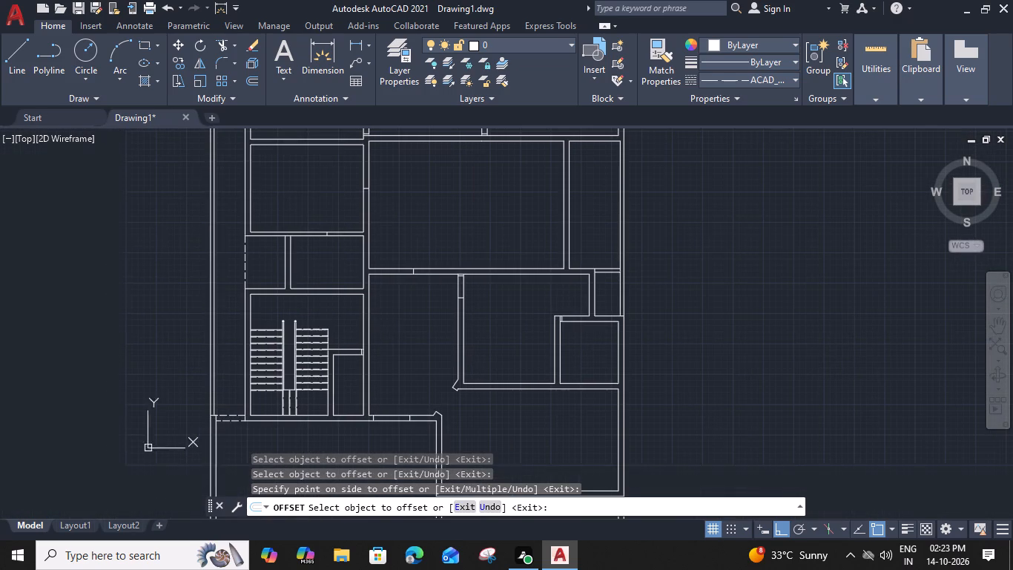
{"action": "key", "text": "Escape"}
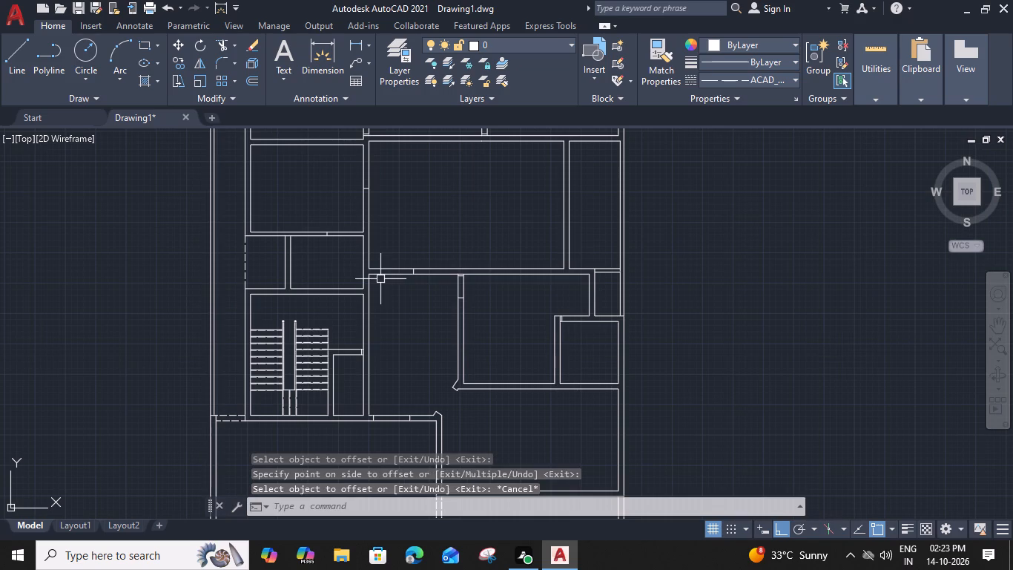
Offset the short line near the left end of the small right-hand room's top wall 2'6" to the right.
{"action": "middle_click_drag", "start_coordinate": [385, 238], "coordinate": [354, 237]}
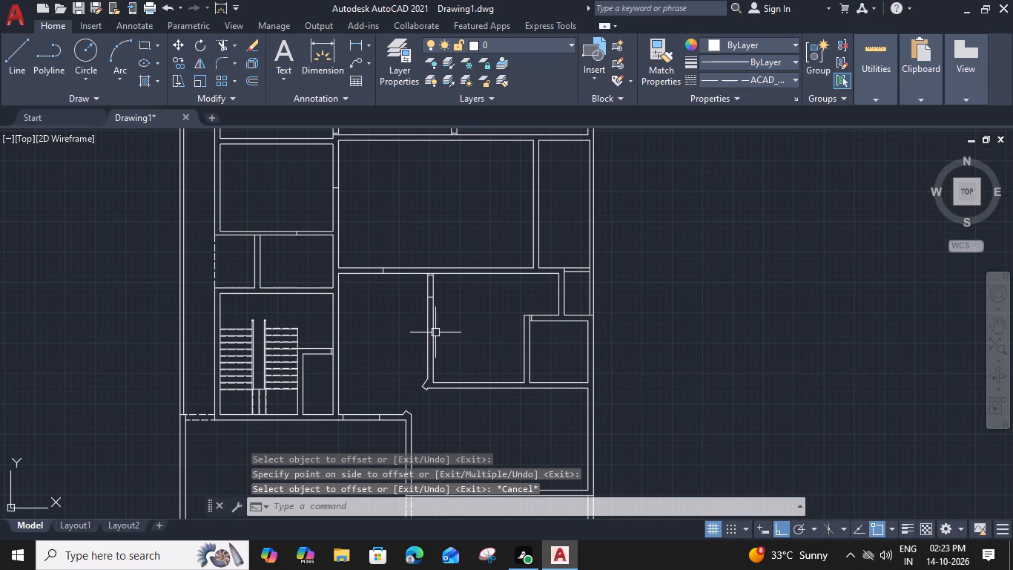
{"action": "scroll", "coordinate": [507, 295], "scroll_direction": "up", "scroll_amount": 3}
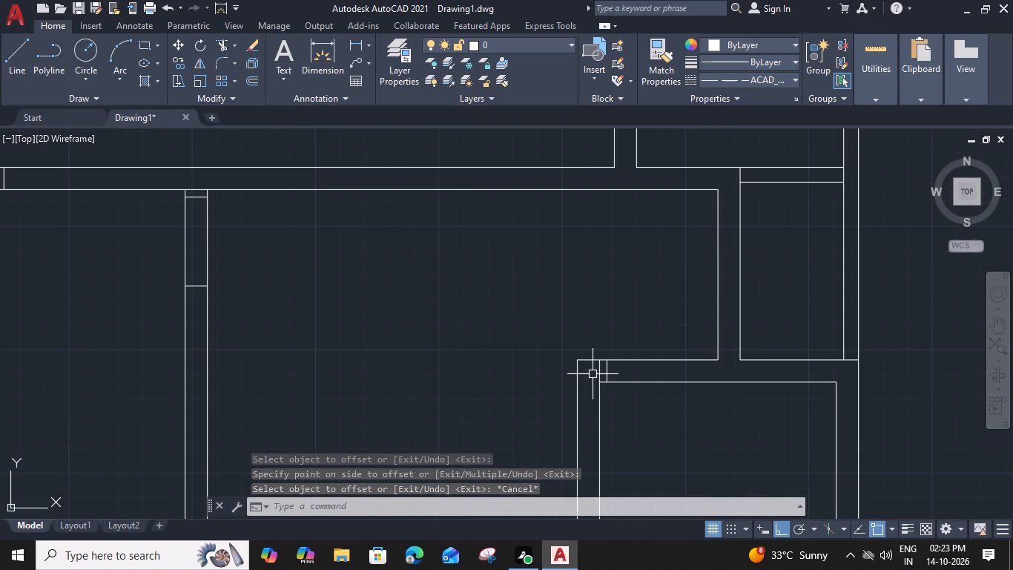
{"action": "left_click", "coordinate": [608, 371]}
{"action": "type", "text": "o"}
{"action": "key", "text": "space"}
{"action": "key", "text": "2"}
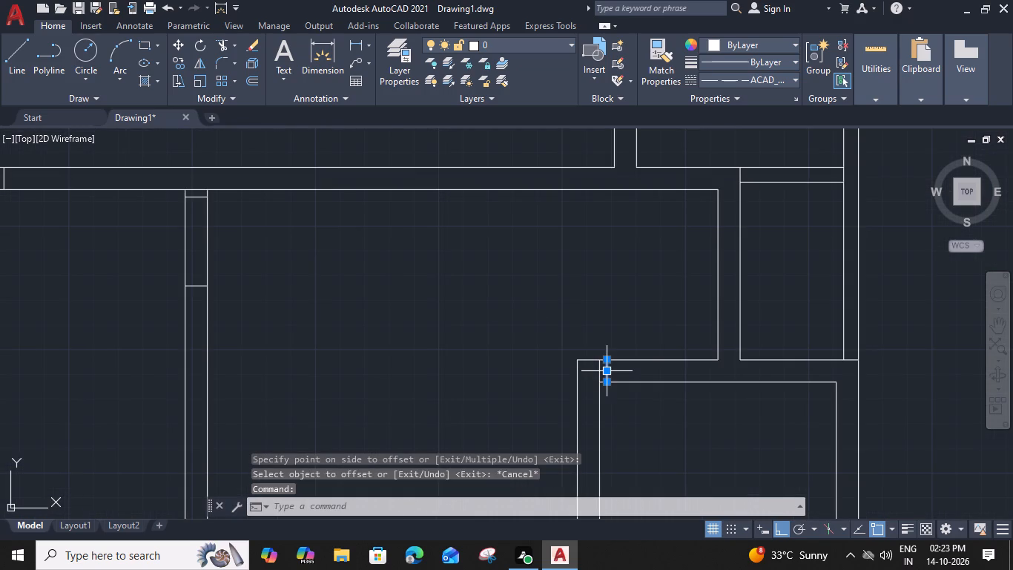
{"action": "key", "text": "apostrophe"}
{"action": "key", "text": "6"}
{"action": "key", "text": "shift+quotedbl"}
{"action": "key", "text": "Return"}
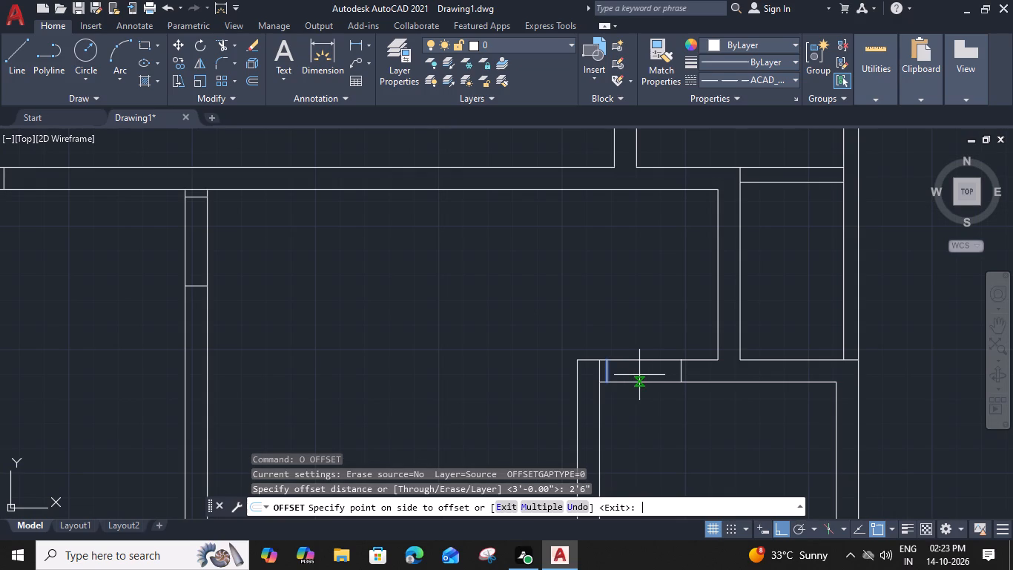
{"action": "left_click", "coordinate": [705, 370]}
Offset the short line near the top of the wall right of the upper central room 2'6" downward.
{"action": "scroll", "coordinate": [705, 370], "scroll_direction": "down", "scroll_amount": 3}
{"action": "middle_click_drag", "start_coordinate": [601, 261], "coordinate": [573, 365]}
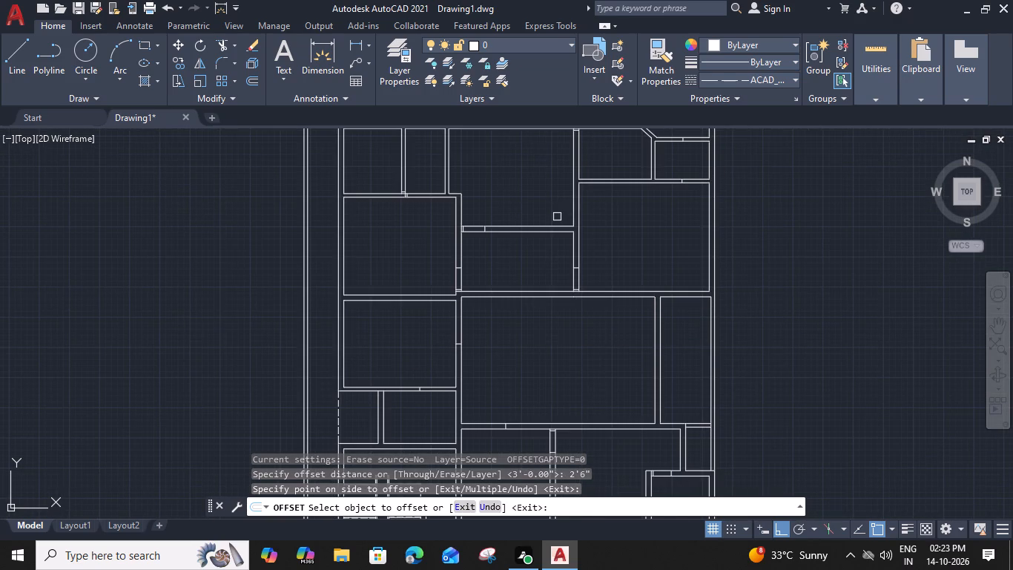
{"action": "middle_click_drag", "start_coordinate": [458, 194], "coordinate": [444, 261]}
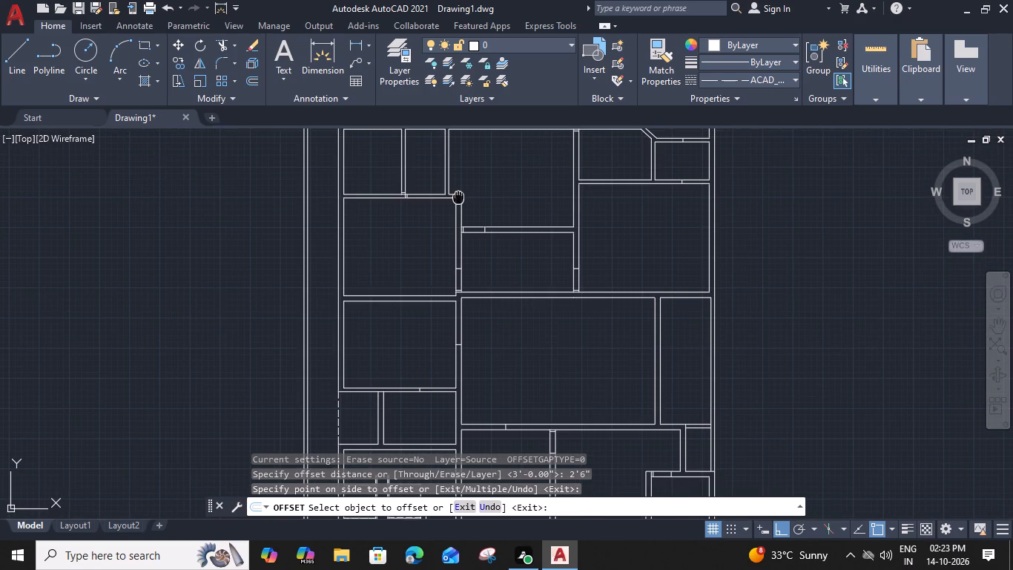
{"action": "middle_click_drag", "start_coordinate": [444, 261], "coordinate": [434, 277]}
{"action": "scroll", "coordinate": [543, 192], "scroll_direction": "up", "scroll_amount": 3}
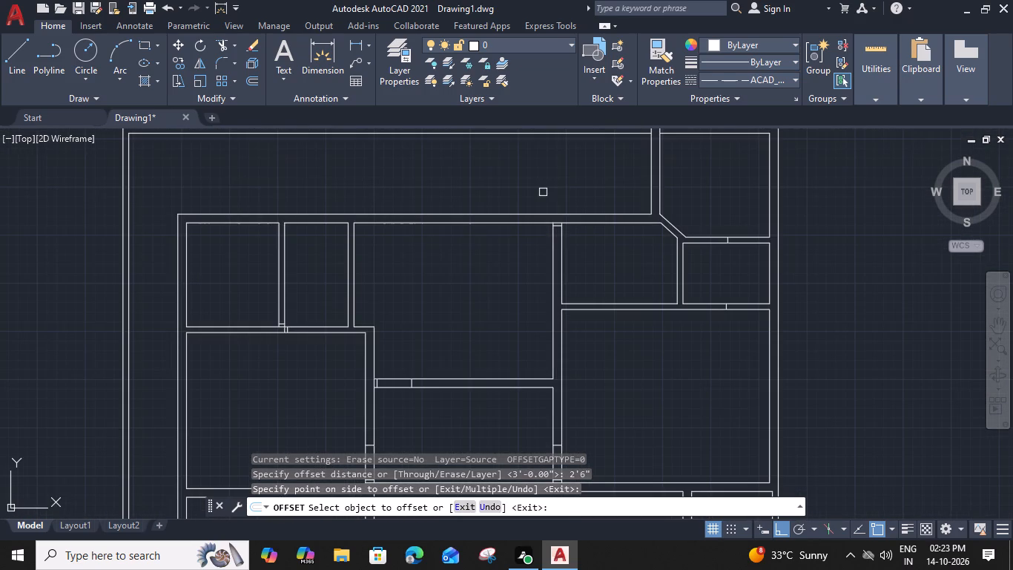
{"action": "left_click", "coordinate": [577, 267]}
{"action": "left_click", "coordinate": [579, 340]}
Offset the short line near the lower end of the partition between the two upper-left rooms 2'6" upward.
{"action": "scroll", "coordinate": [564, 350], "scroll_direction": "down", "scroll_amount": 3}
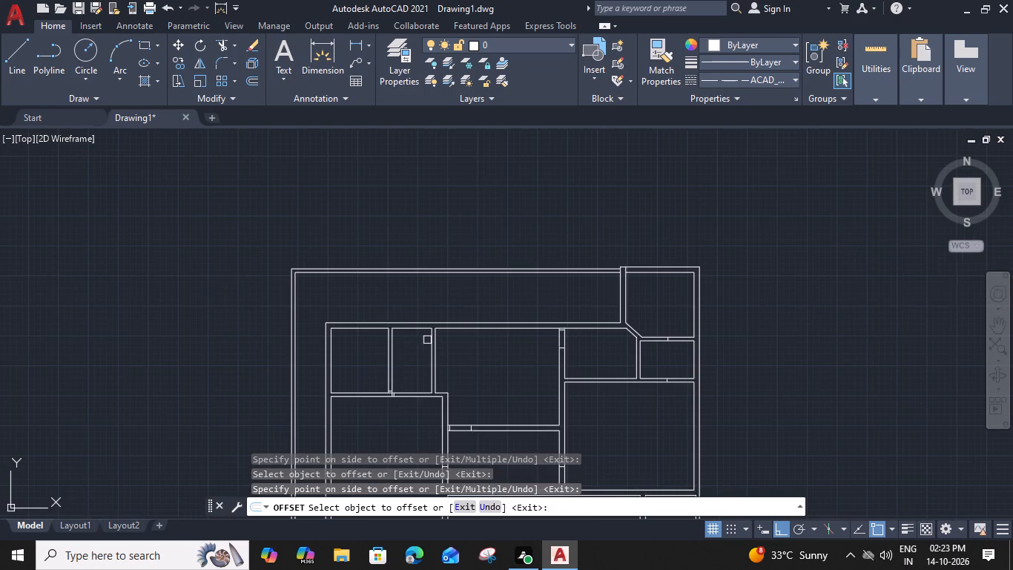
{"action": "middle_click_drag", "start_coordinate": [427, 340], "coordinate": [519, 299]}
{"action": "scroll", "coordinate": [440, 348], "scroll_direction": "up", "scroll_amount": 3}
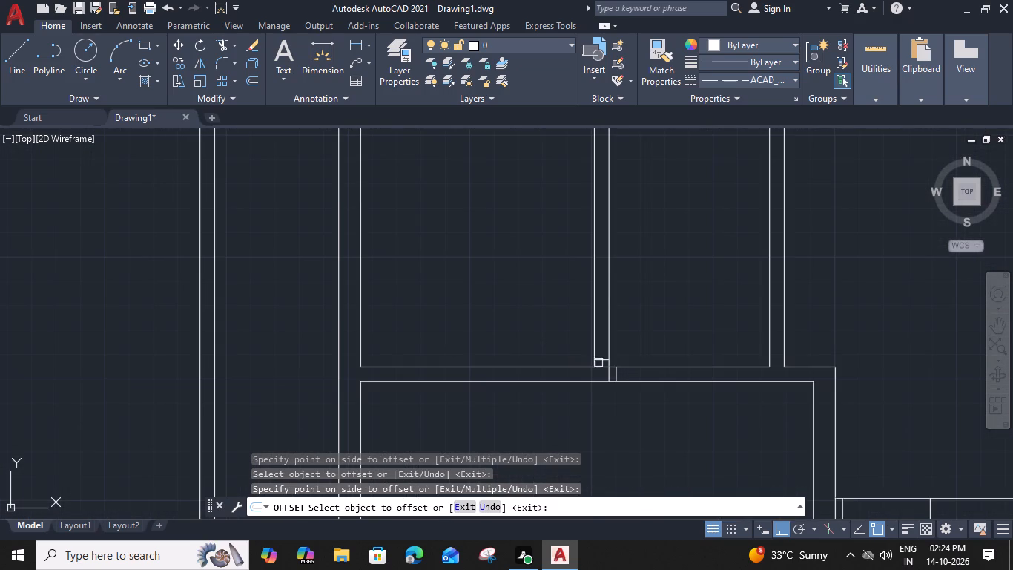
{"action": "left_click", "coordinate": [601, 360]}
{"action": "left_click", "coordinate": [593, 291]}
Offset the short line in the top wall of the small room beside the staircase 2'6" to the left.
{"action": "scroll", "coordinate": [593, 291], "scroll_direction": "down", "scroll_amount": 3}
{"action": "middle_click_drag", "start_coordinate": [629, 329], "coordinate": [593, 307]}
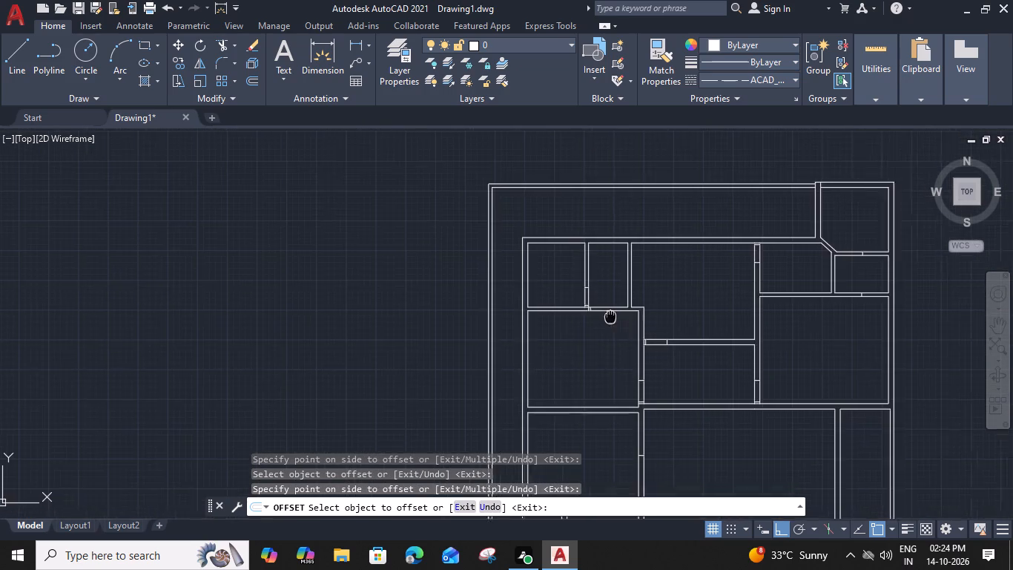
{"action": "middle_click_drag", "start_coordinate": [593, 307], "coordinate": [454, 284]}
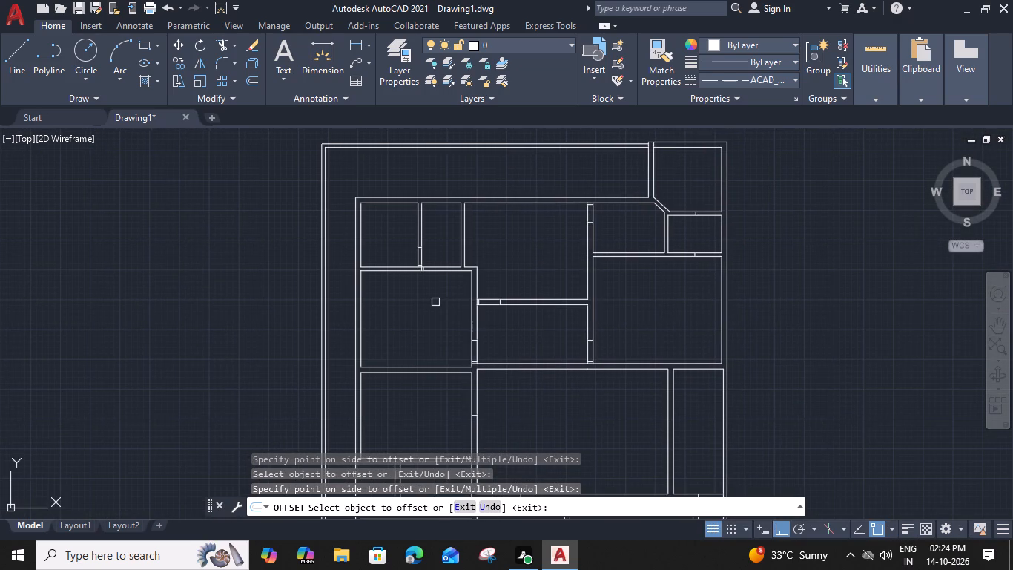
{"action": "middle_click_drag", "start_coordinate": [527, 348], "coordinate": [527, 160]}
{"action": "scroll", "coordinate": [466, 383], "scroll_direction": "up", "scroll_amount": 3}
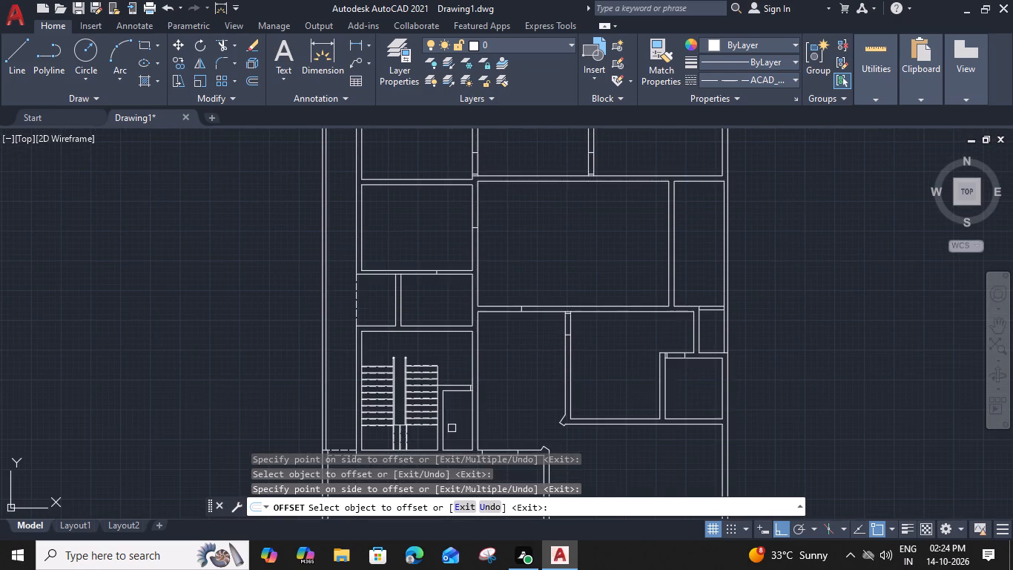
{"action": "left_click_drag", "start_coordinate": [480, 412], "coordinate": [468, 412]}
{"action": "left_click", "coordinate": [337, 413]}
{"action": "scroll", "coordinate": [337, 411], "scroll_direction": "down", "scroll_amount": 2}
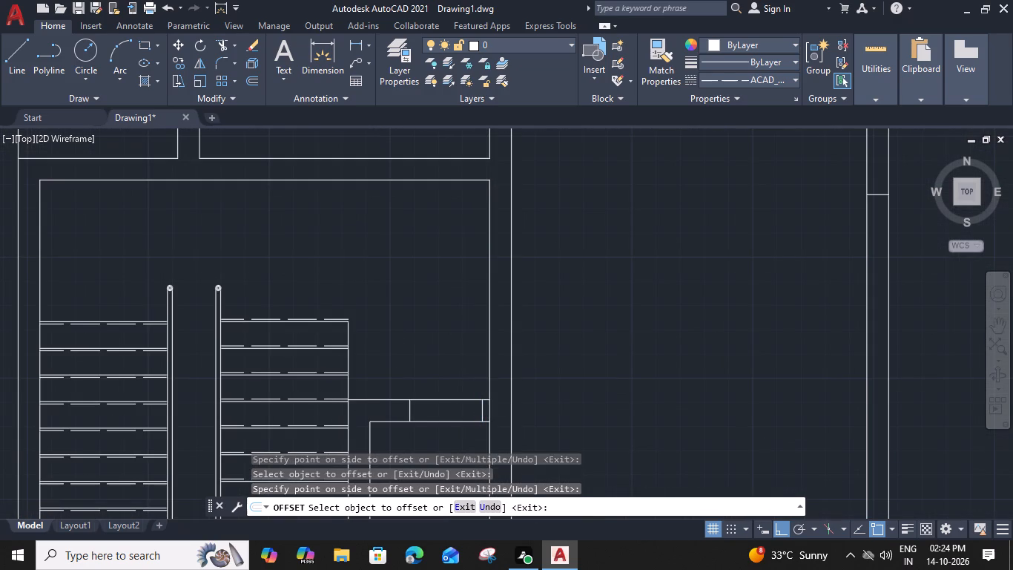
{"action": "middle_click_drag", "start_coordinate": [510, 185], "coordinate": [501, 242]}
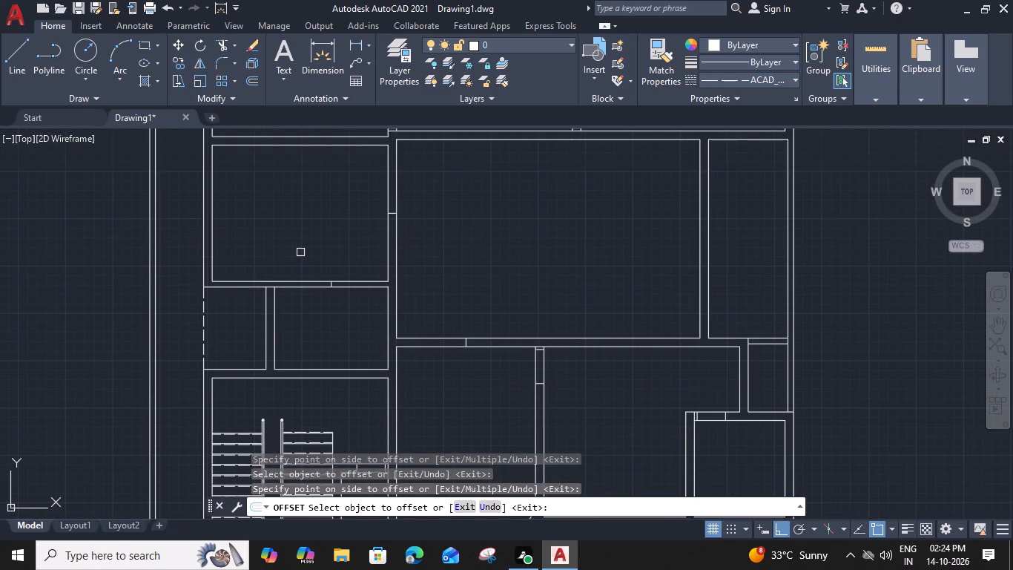
{"action": "key", "text": "Escape"}
Offset the line across the top end of the partition between the two small rooms above the staircase 3" downward.
{"action": "scroll", "coordinate": [260, 297], "scroll_direction": "up", "scroll_amount": 3}
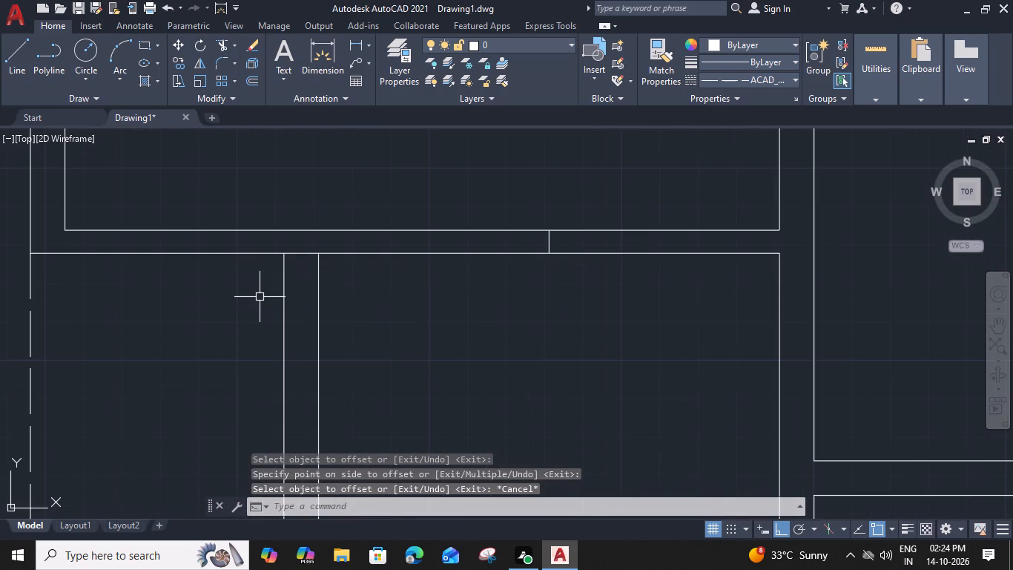
{"action": "left_click", "coordinate": [306, 251]}
{"action": "type", "text": "o 3\""}
{"action": "key", "text": "shift+Return"}
{"action": "left_click", "coordinate": [302, 334]}
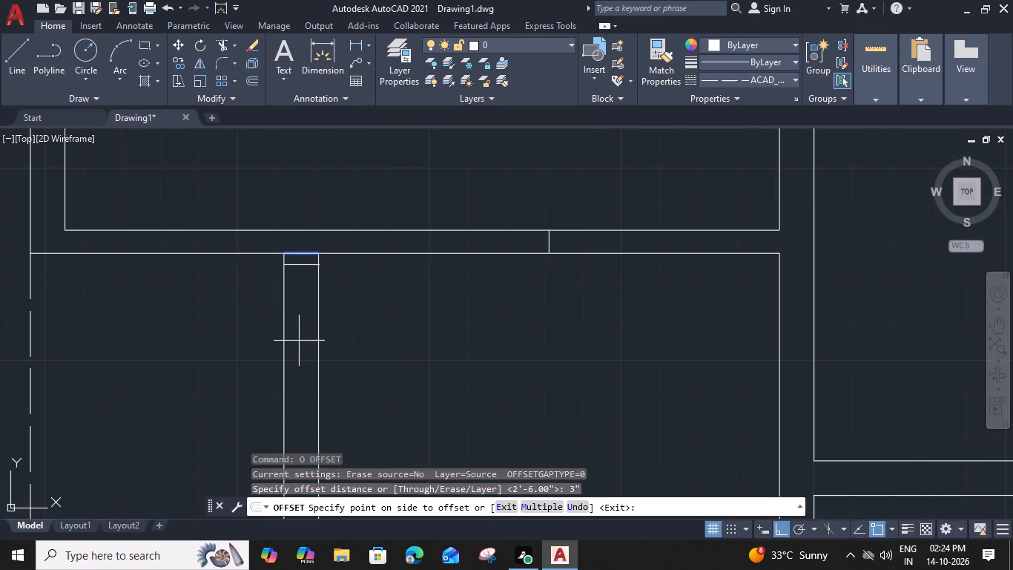
{"action": "left_click", "coordinate": [297, 346]}
{"action": "key", "text": "Escape"}
Offset the short line near the top of the partition between the two small rooms above the staircase 2'6" downward.
{"action": "left_click", "coordinate": [305, 262]}
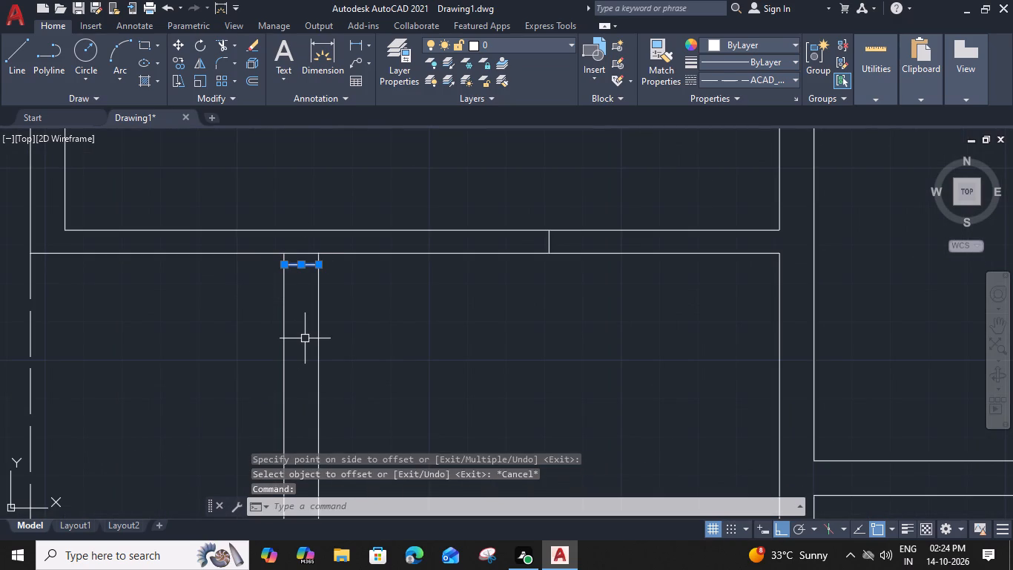
{"action": "type", "text": "o"}
{"action": "key", "text": "space"}
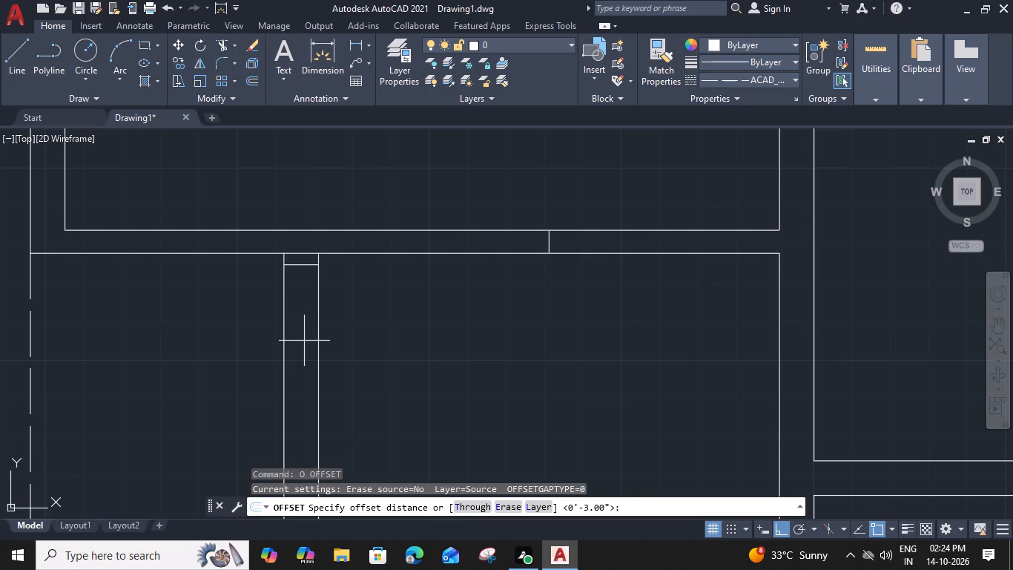
{"action": "key", "text": "2"}
{"action": "type", "text": "'6"}
{"action": "key", "text": "shift+quotedbl"}
{"action": "key", "text": "Return"}
{"action": "left_click", "coordinate": [300, 363]}
{"action": "key", "text": "Escape"}
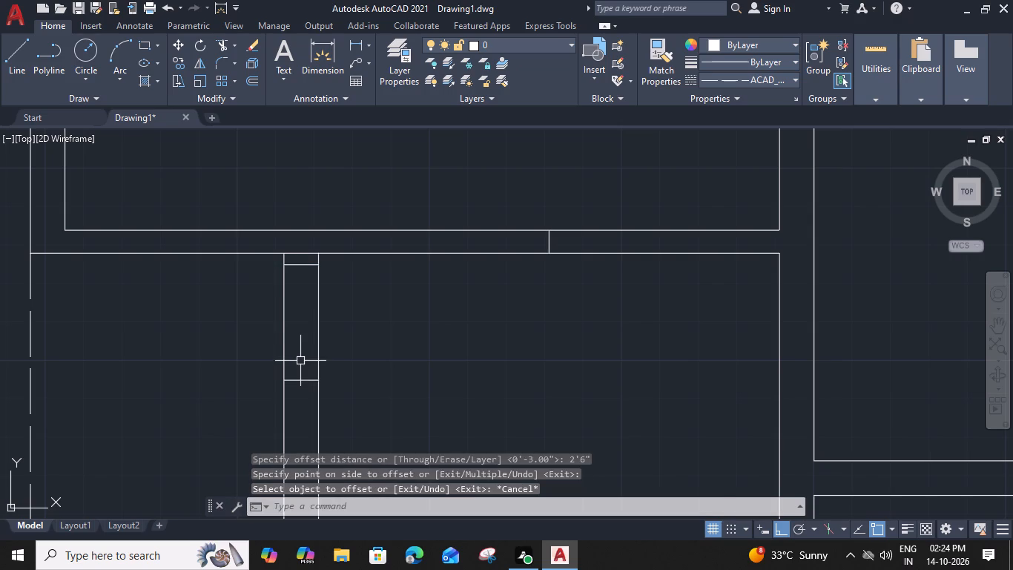
Offset the short line in the wall below the two upper-left rooms 3' to the right.
{"action": "scroll", "coordinate": [300, 358], "scroll_direction": "down", "scroll_amount": 2}
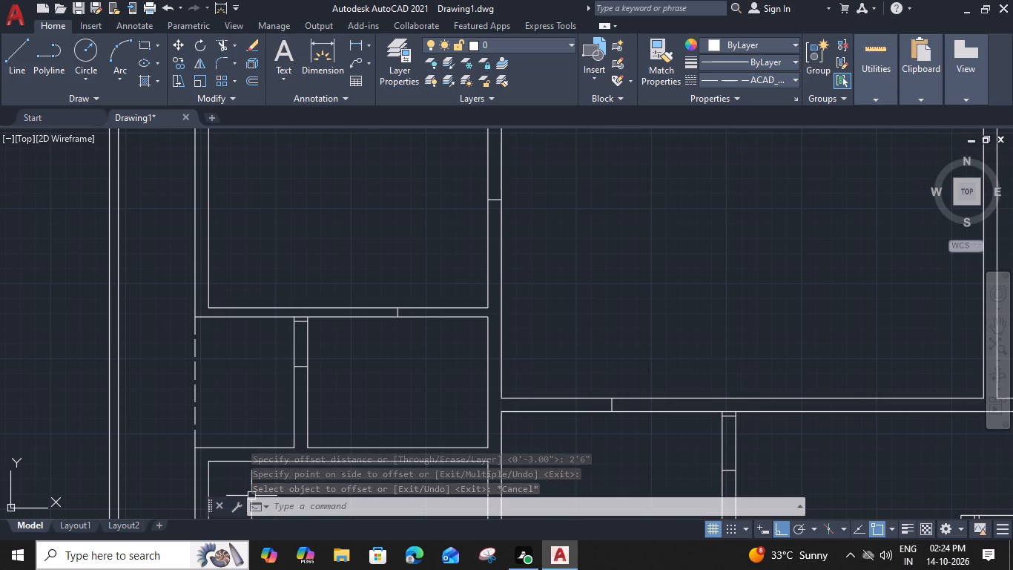
{"action": "scroll", "coordinate": [311, 290], "scroll_direction": "down", "scroll_amount": 2}
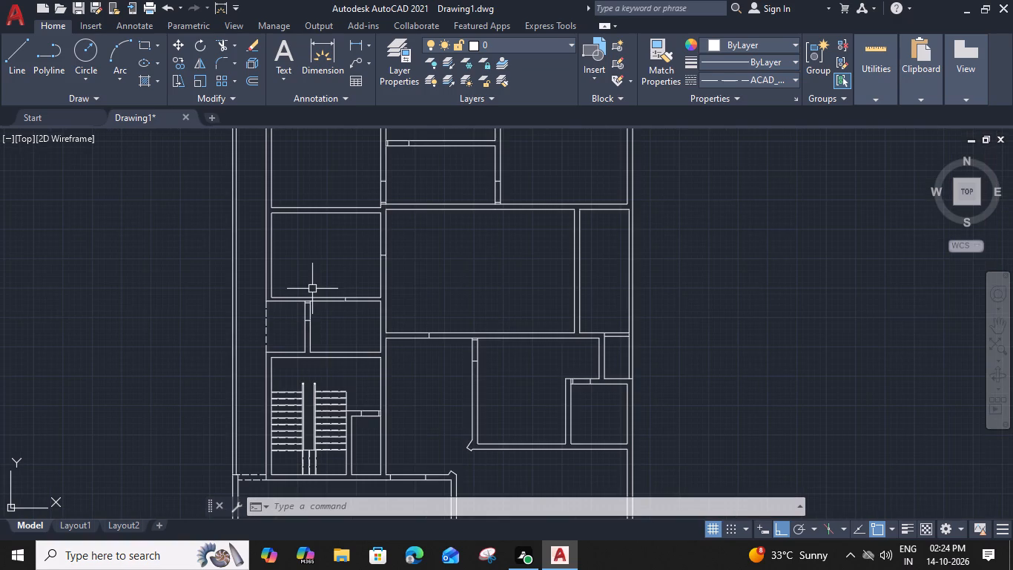
{"action": "middle_click_drag", "start_coordinate": [352, 272], "coordinate": [440, 298]}
{"action": "middle_click_drag", "start_coordinate": [432, 240], "coordinate": [439, 280]}
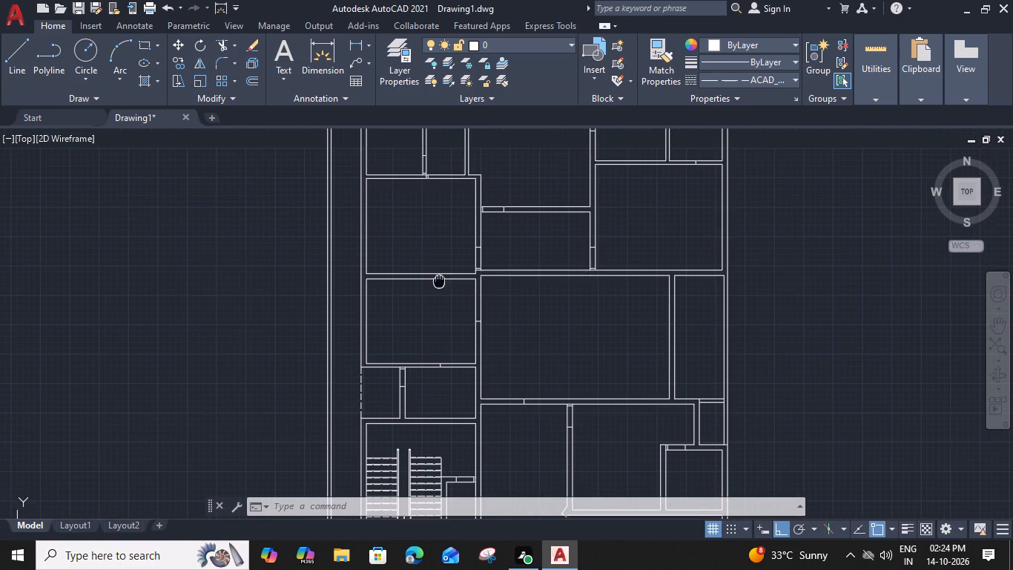
{"action": "scroll", "coordinate": [438, 166], "scroll_direction": "up", "scroll_amount": 2}
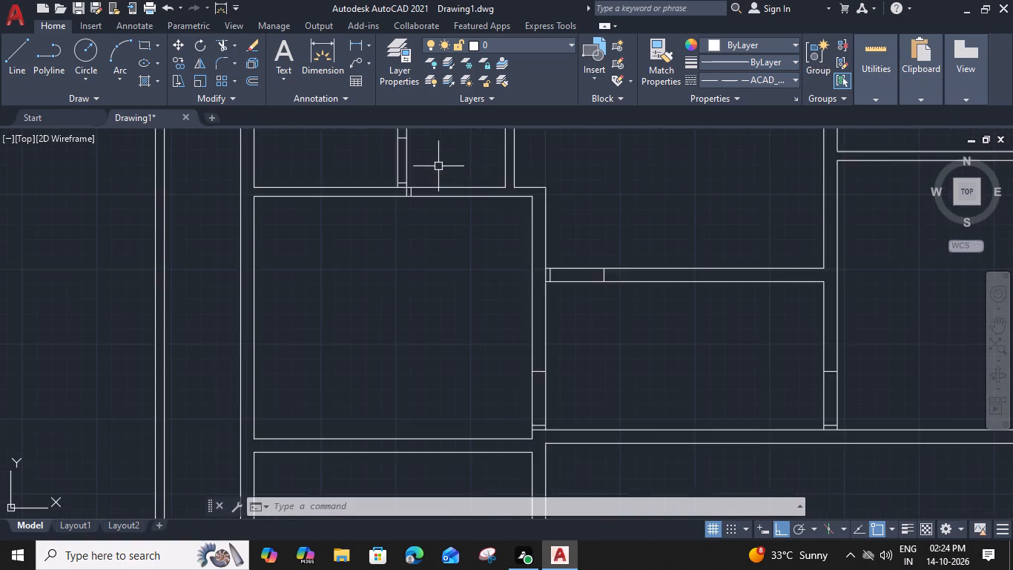
{"action": "scroll", "coordinate": [438, 166], "scroll_direction": "up", "scroll_amount": 3}
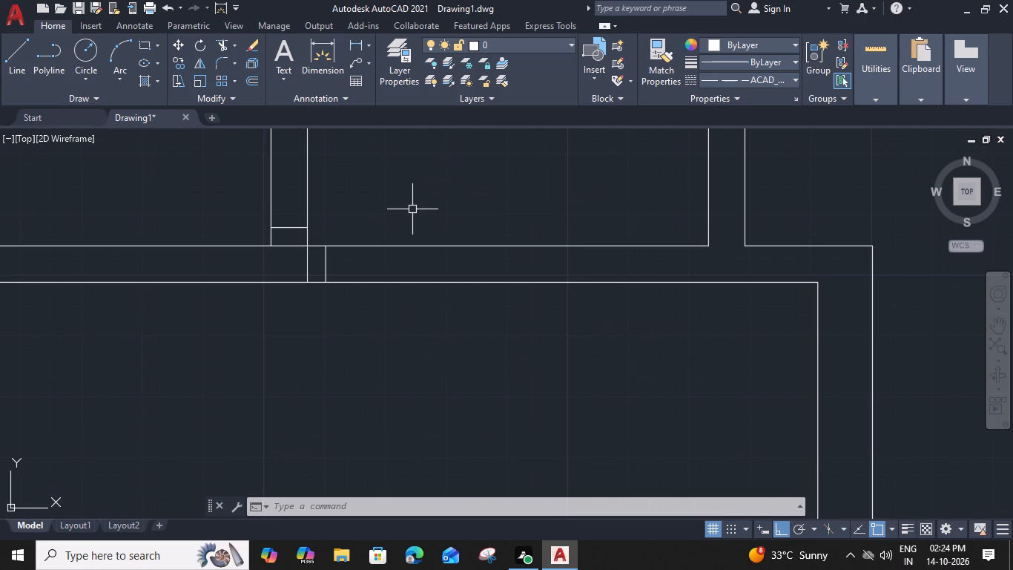
{"action": "scroll", "coordinate": [406, 226], "scroll_direction": "up", "scroll_amount": 1}
{"action": "left_click", "coordinate": [275, 278]}
{"action": "type", "text": "o"}
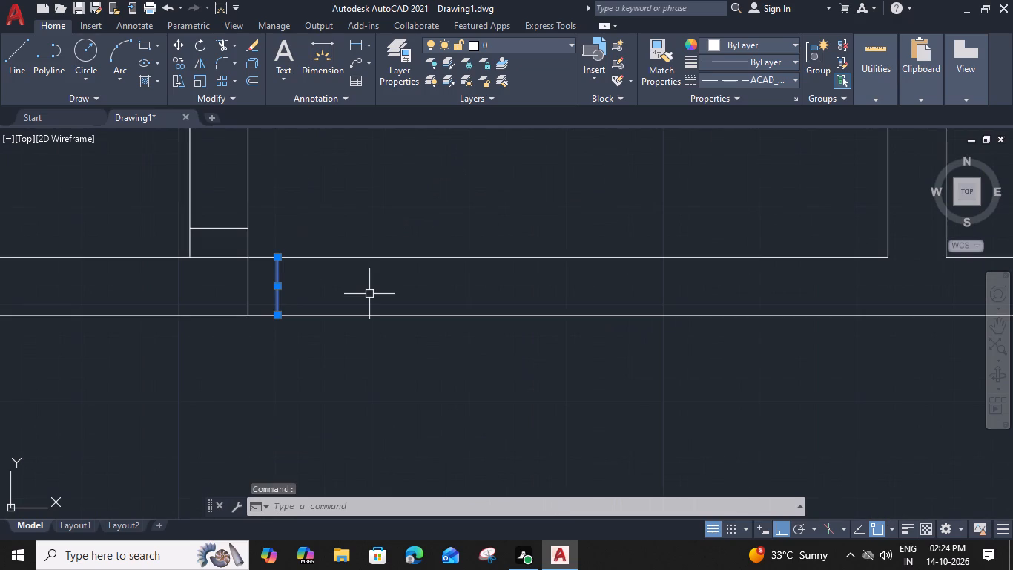
{"action": "key", "text": "space"}
{"action": "type", "text": "3'"}
{"action": "key", "text": "space"}
{"action": "left_click", "coordinate": [472, 295]}
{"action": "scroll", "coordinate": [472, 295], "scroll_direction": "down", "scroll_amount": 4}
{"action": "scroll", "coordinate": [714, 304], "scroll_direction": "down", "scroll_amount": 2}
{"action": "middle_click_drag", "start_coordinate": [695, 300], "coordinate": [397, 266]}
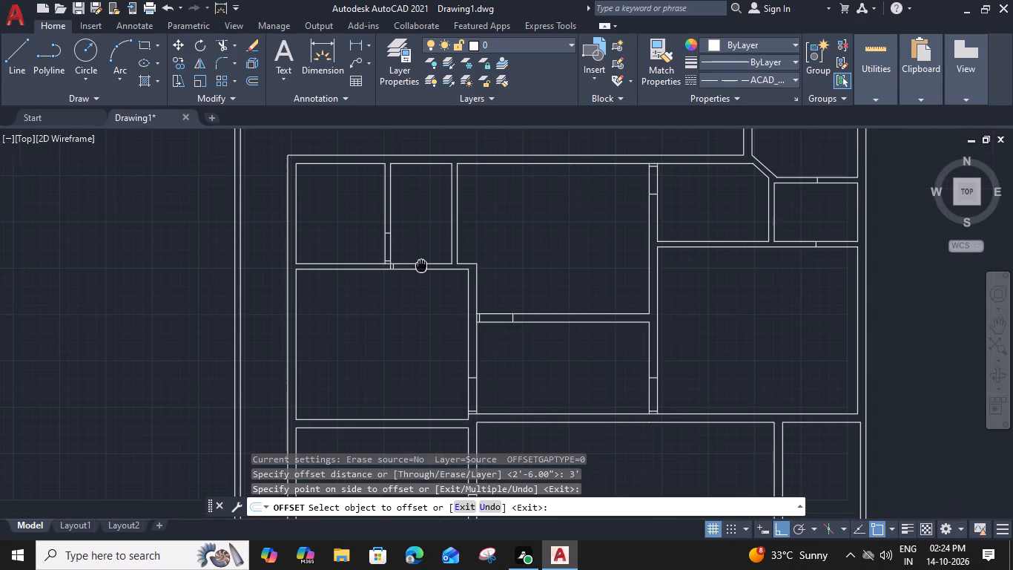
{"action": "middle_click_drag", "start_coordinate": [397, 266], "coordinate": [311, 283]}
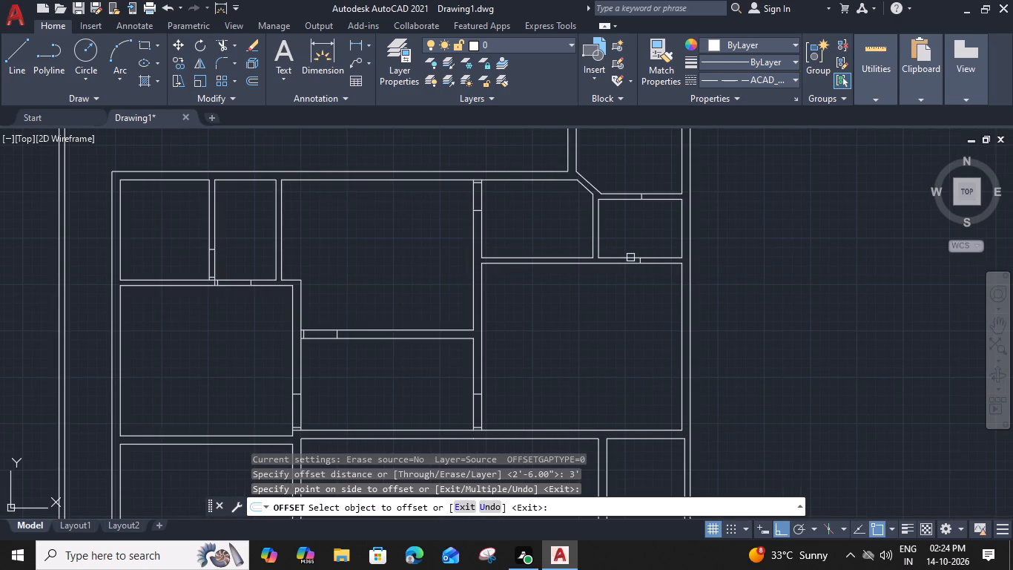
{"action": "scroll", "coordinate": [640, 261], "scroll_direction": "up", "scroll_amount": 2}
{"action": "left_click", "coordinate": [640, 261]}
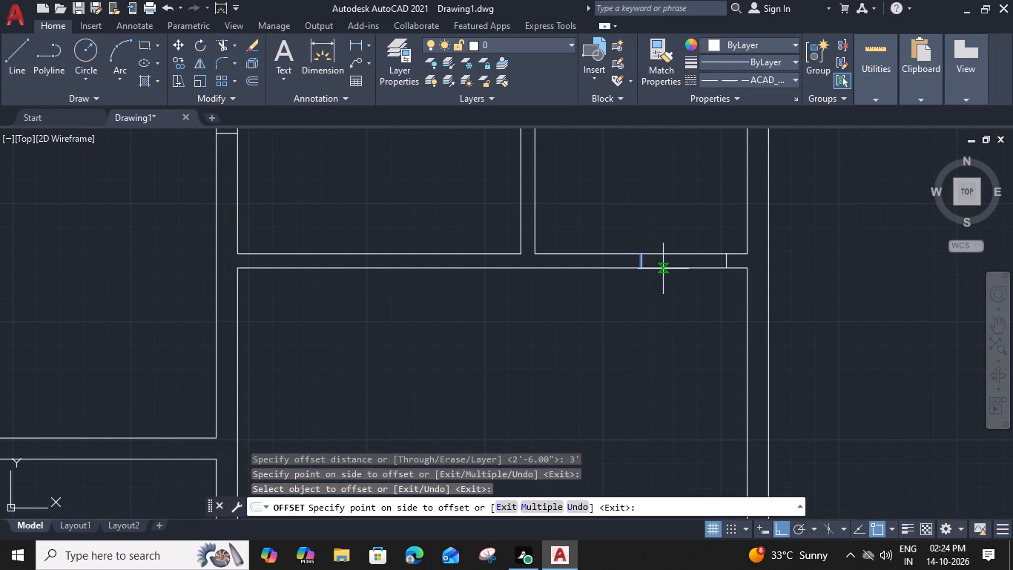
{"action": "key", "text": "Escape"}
Draw a short horizontal line across the wall right of the staircase room, starting from the room's upper-right inner corner.
{"action": "scroll", "coordinate": [642, 269], "scroll_direction": "down", "scroll_amount": 3}
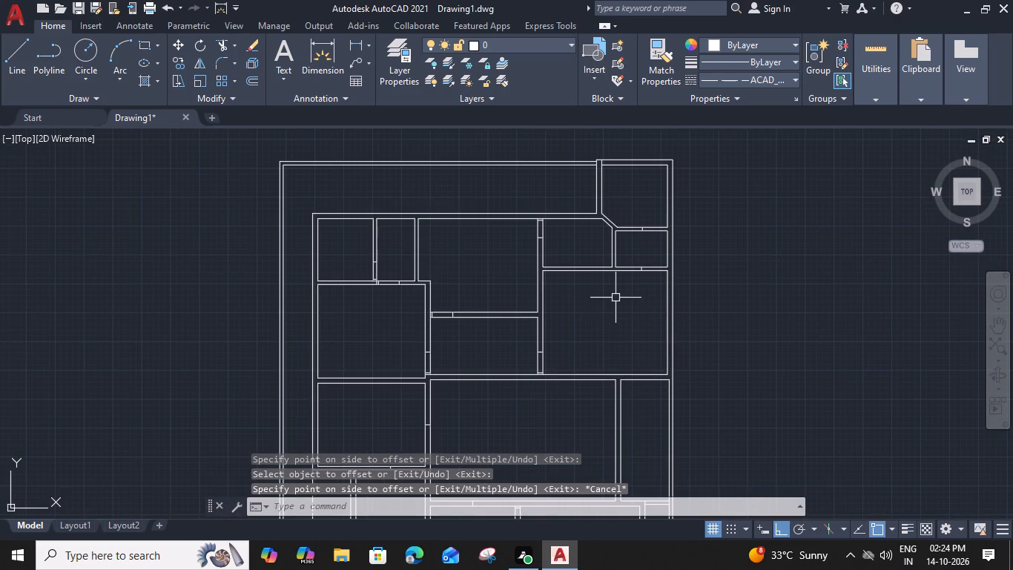
{"action": "middle_click_drag", "start_coordinate": [587, 312], "coordinate": [626, 221]}
{"action": "middle_click_drag", "start_coordinate": [551, 336], "coordinate": [564, 306]}
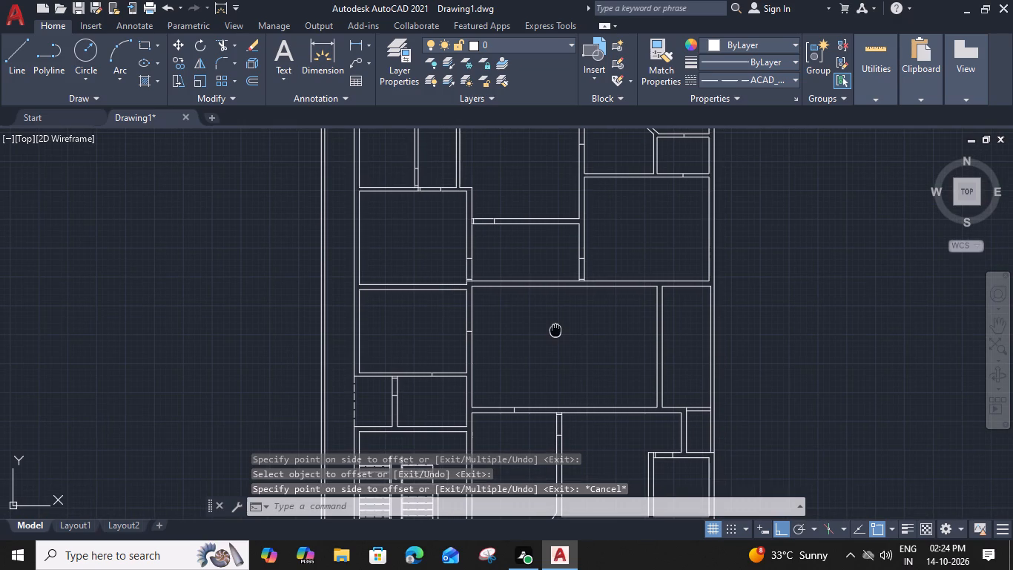
{"action": "middle_click_drag", "start_coordinate": [564, 306], "coordinate": [578, 271]}
{"action": "middle_click_drag", "start_coordinate": [567, 383], "coordinate": [564, 323]}
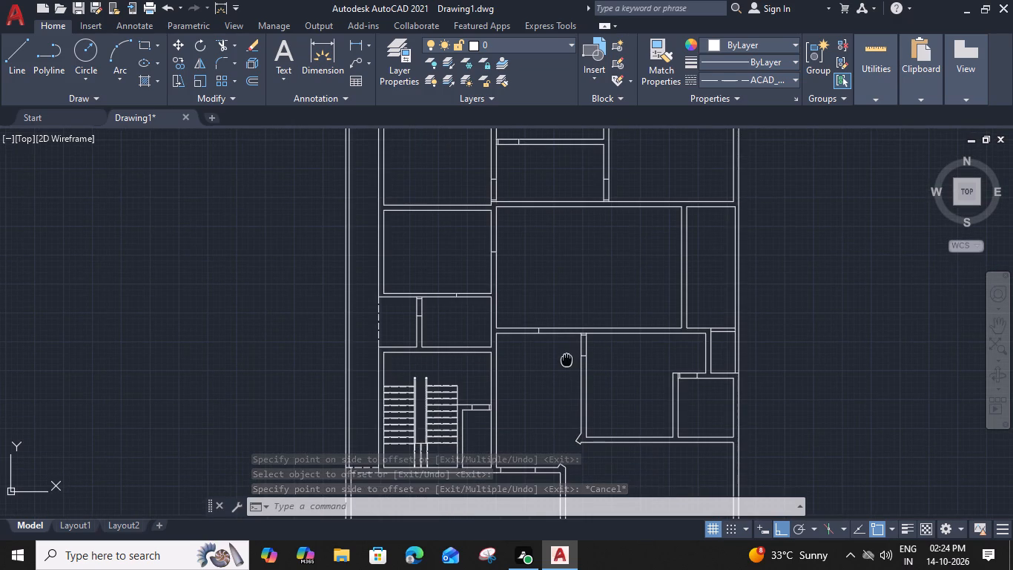
{"action": "scroll", "coordinate": [487, 315], "scroll_direction": "up", "scroll_amount": 2}
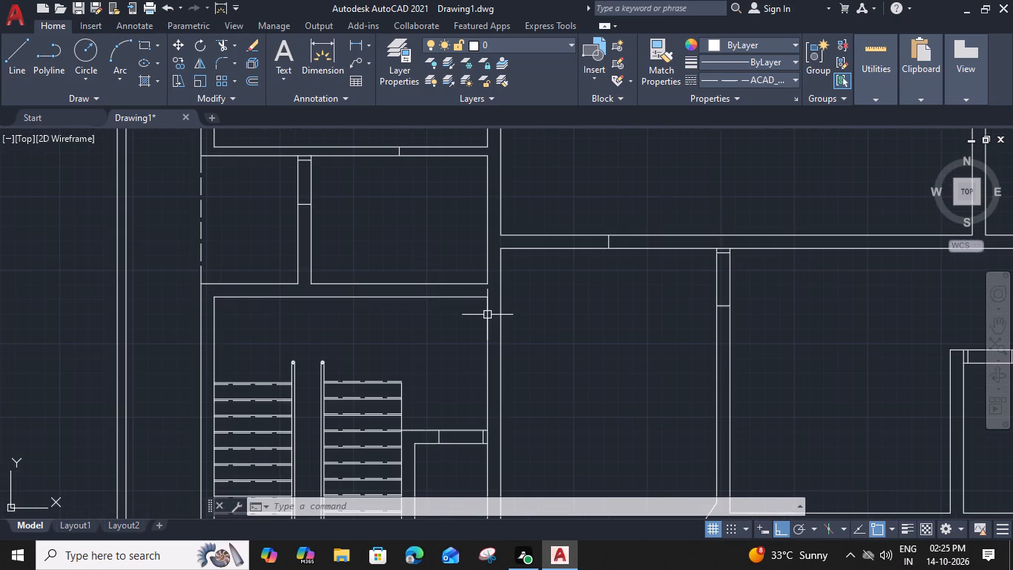
{"action": "key", "text": "l"}
{"action": "key", "text": "space"}
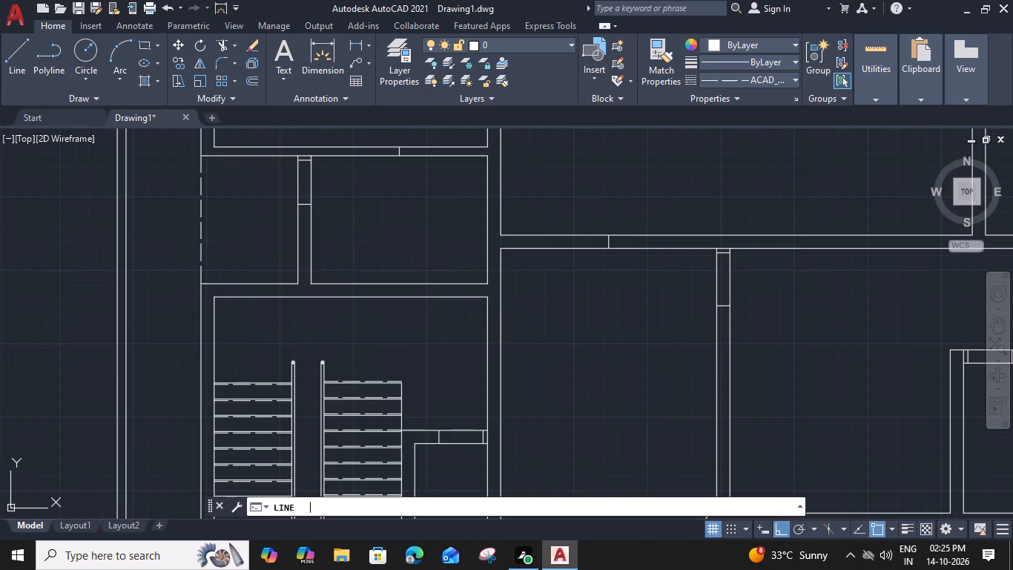
{"action": "scroll", "coordinate": [491, 301], "scroll_direction": "up", "scroll_amount": 2}
{"action": "left_click", "coordinate": [481, 287]}
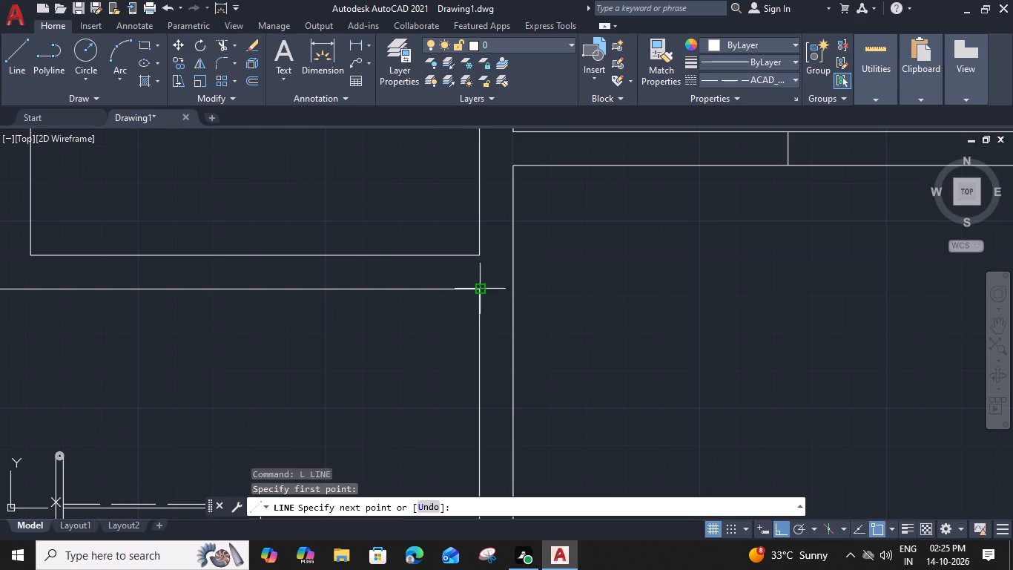
{"action": "left_click", "coordinate": [515, 289]}
{"action": "key", "text": "space"}
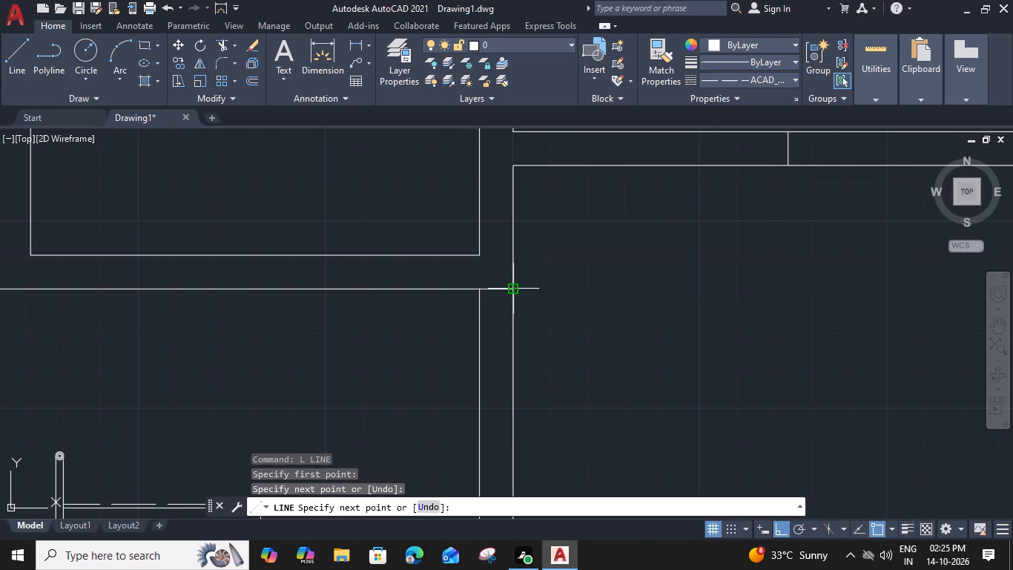
Offset the short line across the wall at the staircase room's upper-right corner.
{"action": "left_click", "coordinate": [504, 287]}
{"action": "key", "text": "o"}
{"action": "key", "text": "space"}
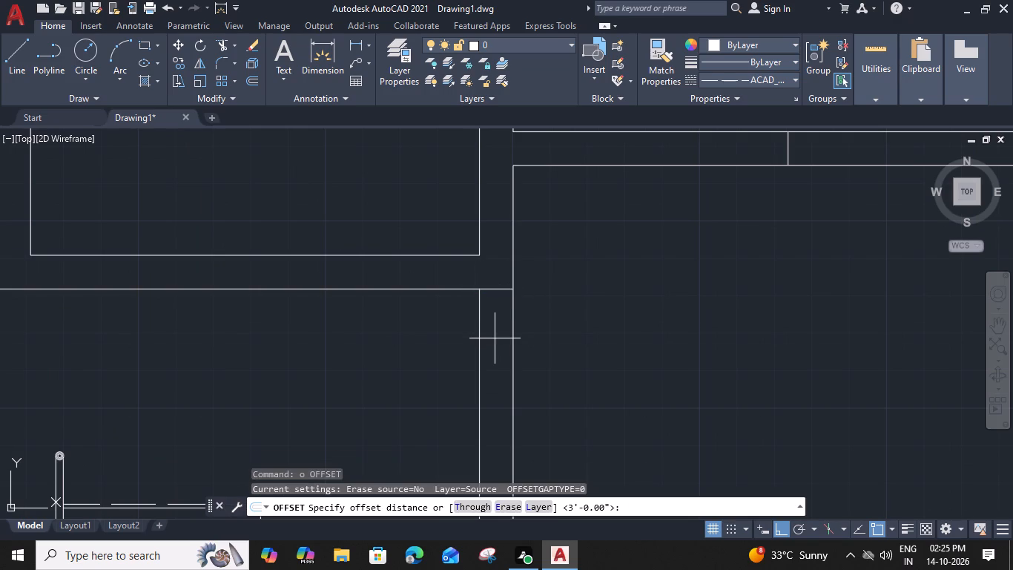
{"action": "key", "text": "1"}
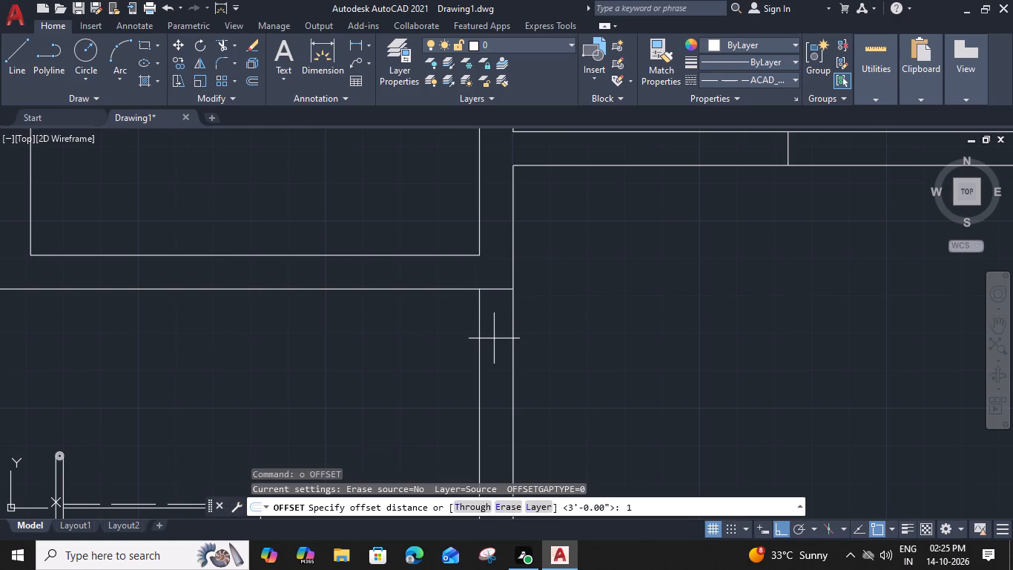
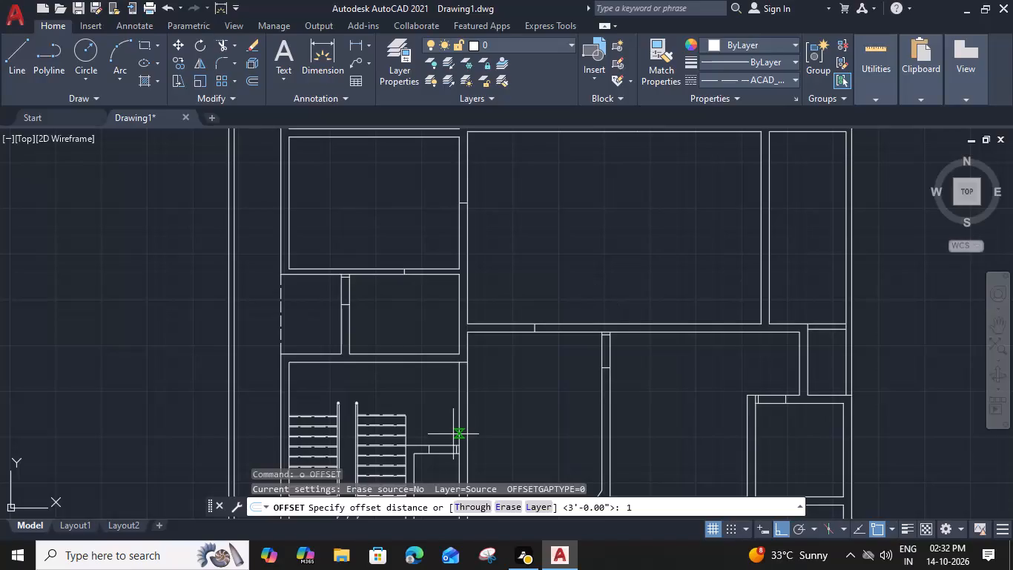
Trim the wall lines between the jamb marks at the top of the partition directly below the large central hall to open a doorway.
{"action": "key", "text": "Escape"}
{"action": "type", "text": "tr"}
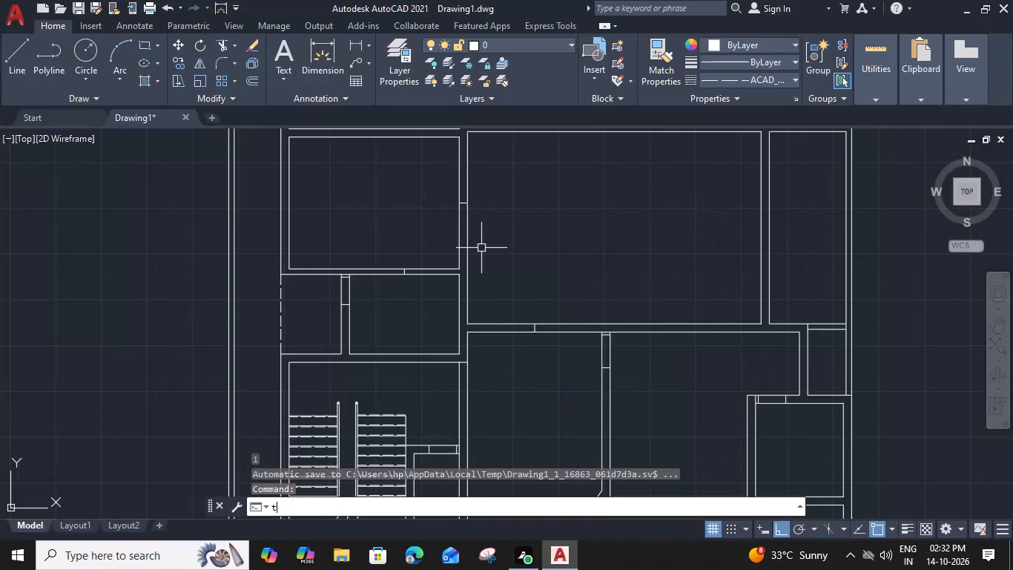
{"action": "key", "text": "space"}
{"action": "scroll", "coordinate": [614, 350], "scroll_direction": "up", "scroll_amount": 3}
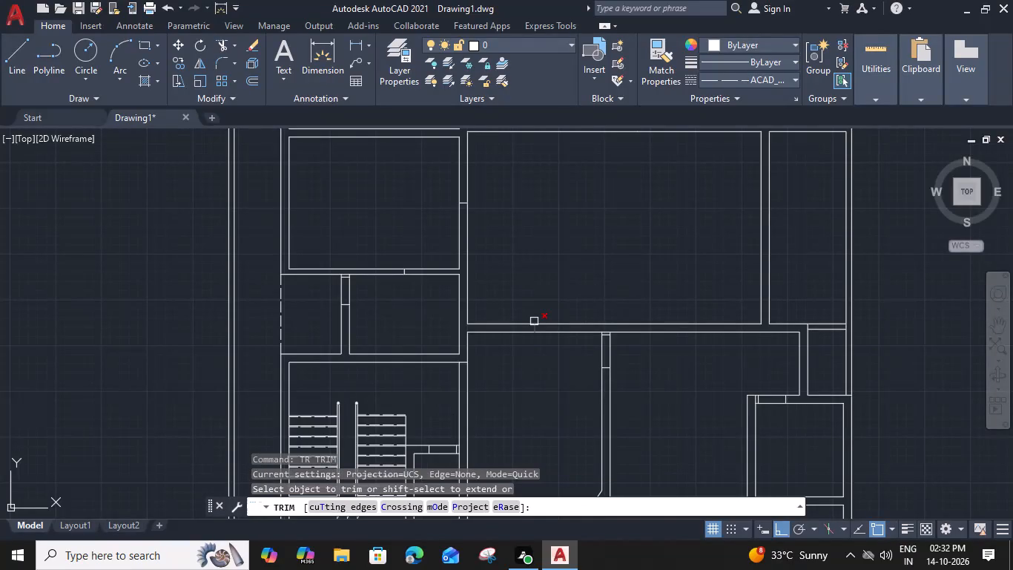
{"action": "left_click", "coordinate": [589, 304]}
{"action": "scroll", "coordinate": [589, 304], "scroll_direction": "down", "scroll_amount": 2}
{"action": "left_click", "coordinate": [619, 332]}
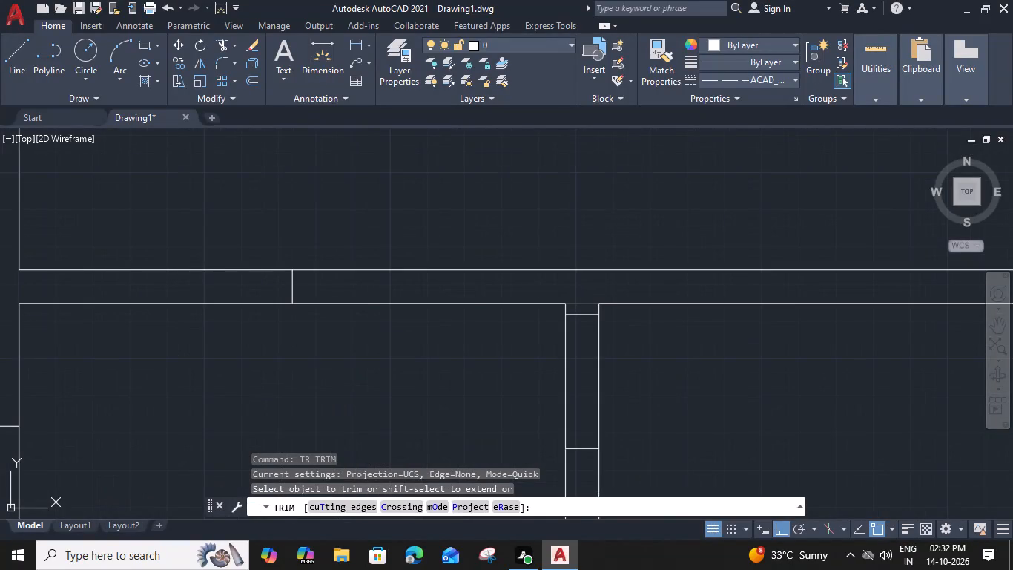
{"action": "left_click", "coordinate": [528, 341]}
Trim the doorway at the left end of the top wall of the small room in the plan's lower-right part.
{"action": "scroll", "coordinate": [828, 379], "scroll_direction": "up", "scroll_amount": 2}
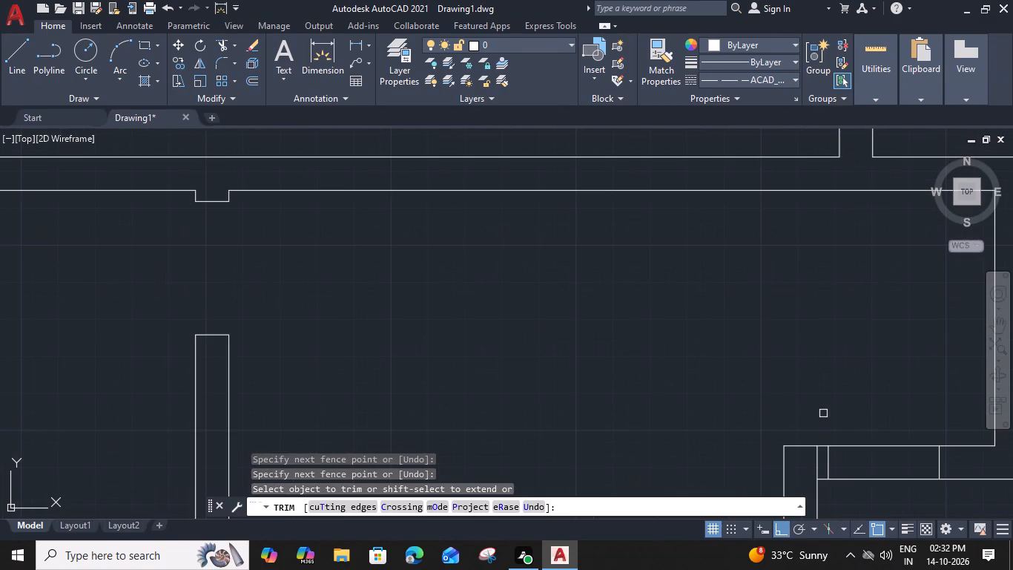
{"action": "left_click", "coordinate": [816, 464]}
{"action": "scroll", "coordinate": [815, 463], "scroll_direction": "down", "scroll_amount": 2}
{"action": "left_click", "coordinate": [844, 436]}
{"action": "left_click", "coordinate": [853, 484]}
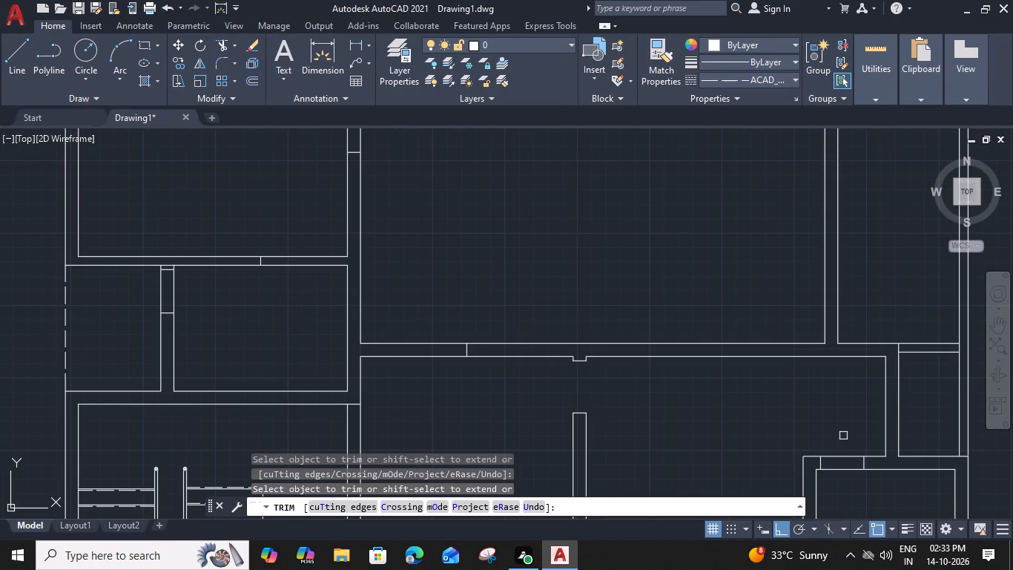
Trim the wall lines between the jamb marks in the short wall right of the staircase to open its doorway.
{"action": "middle_click_drag", "start_coordinate": [669, 420], "coordinate": [730, 307]}
{"action": "middle_click_drag", "start_coordinate": [433, 407], "coordinate": [470, 328]}
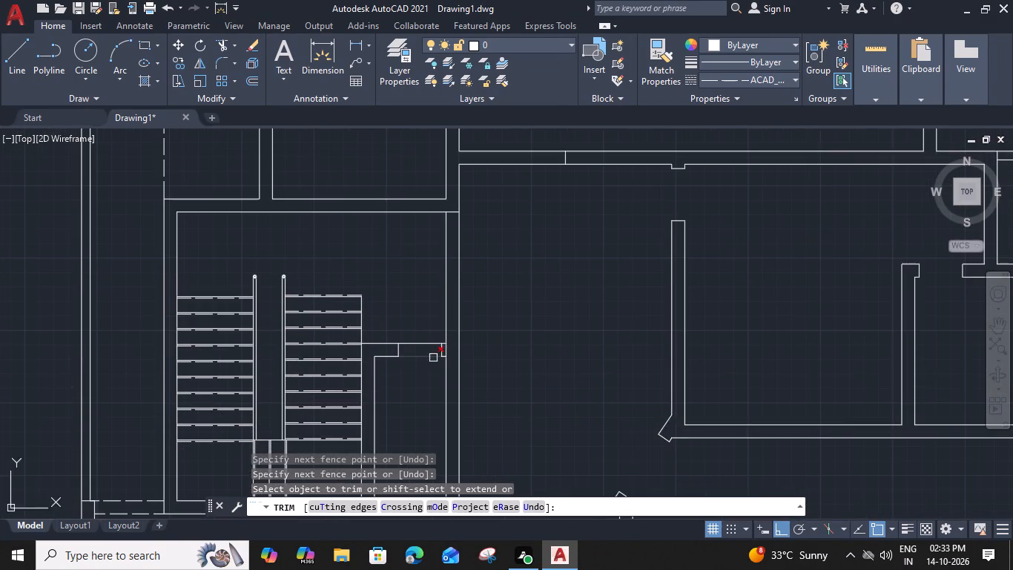
{"action": "scroll", "coordinate": [433, 357], "scroll_direction": "up", "scroll_amount": 3}
{"action": "left_click", "coordinate": [481, 332]}
{"action": "left_click", "coordinate": [418, 261]}
{"action": "left_click", "coordinate": [335, 448]}
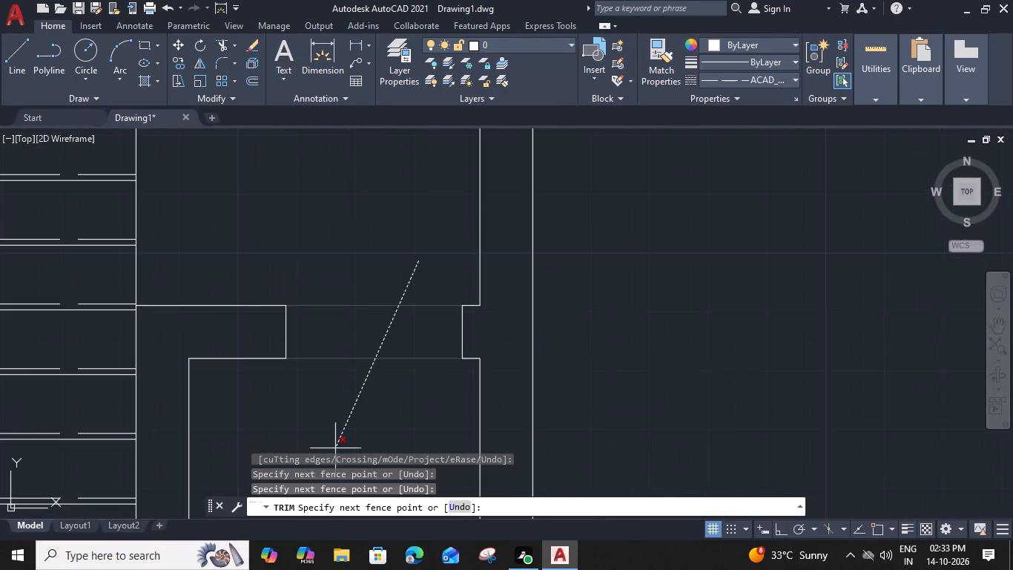
Trim the doorway at the top of the partition between the two small rooms above the staircase.
{"action": "scroll", "coordinate": [345, 411], "scroll_direction": "down", "scroll_amount": 3}
{"action": "middle_click_drag", "start_coordinate": [286, 302], "coordinate": [376, 476]}
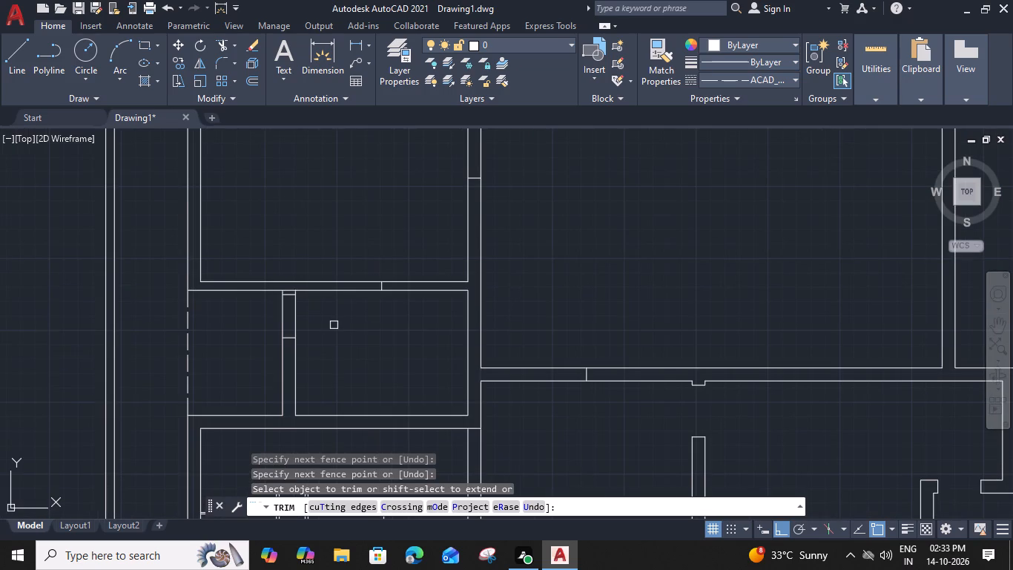
{"action": "scroll", "coordinate": [302, 298], "scroll_direction": "up", "scroll_amount": 2}
{"action": "left_click", "coordinate": [277, 281]}
{"action": "left_click", "coordinate": [211, 331]}
{"action": "left_click", "coordinate": [476, 387]}
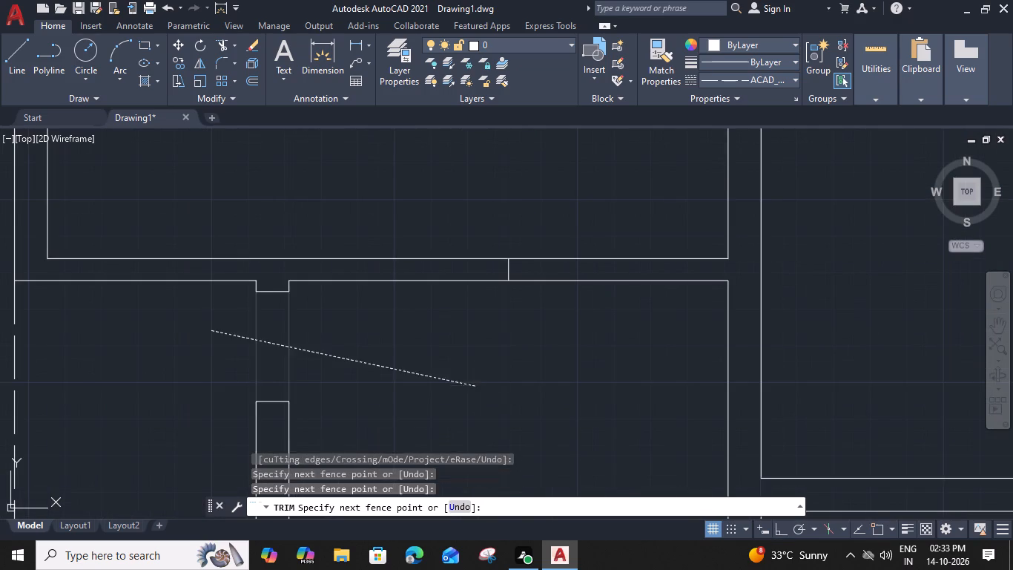
Trim the doorway at the bottom of the right-hand wall of the central space above the large hall.
{"action": "scroll", "coordinate": [476, 387], "scroll_direction": "down", "scroll_amount": 3}
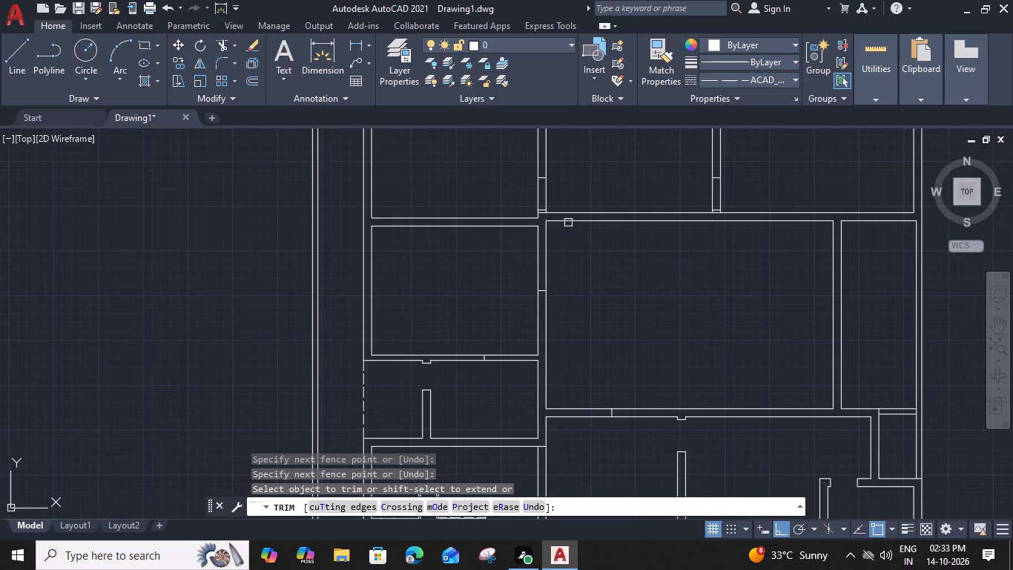
{"action": "middle_click_drag", "start_coordinate": [597, 253], "coordinate": [578, 393]}
{"action": "scroll", "coordinate": [722, 341], "scroll_direction": "up", "scroll_amount": 3}
{"action": "left_click", "coordinate": [621, 376]}
{"action": "left_click", "coordinate": [590, 310]}
{"action": "left_click", "coordinate": [744, 318]}
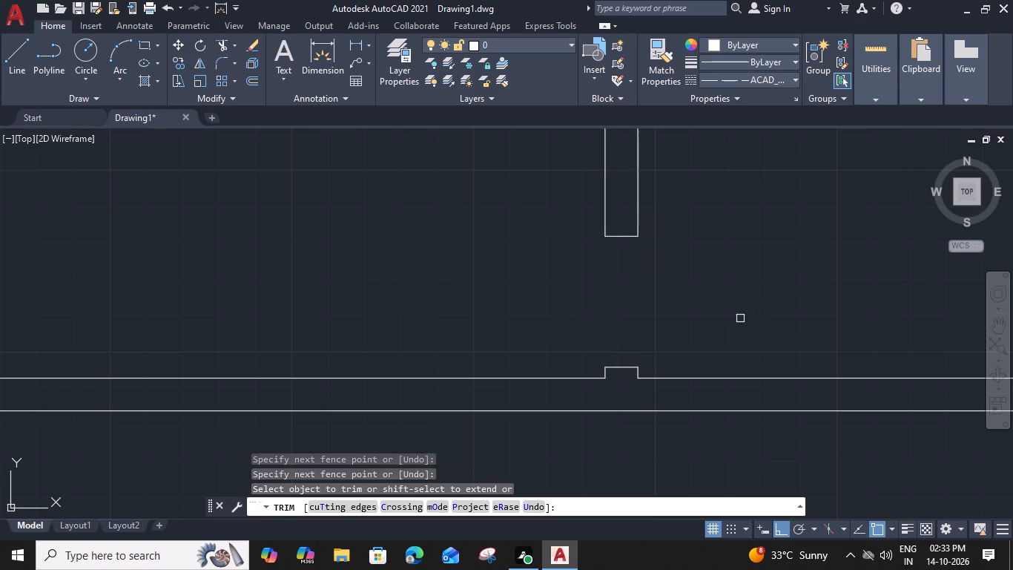
Trim the doorway at the bottom of the left-hand wall of the central space above the large hall.
{"action": "scroll", "coordinate": [480, 278], "scroll_direction": "down", "scroll_amount": 2}
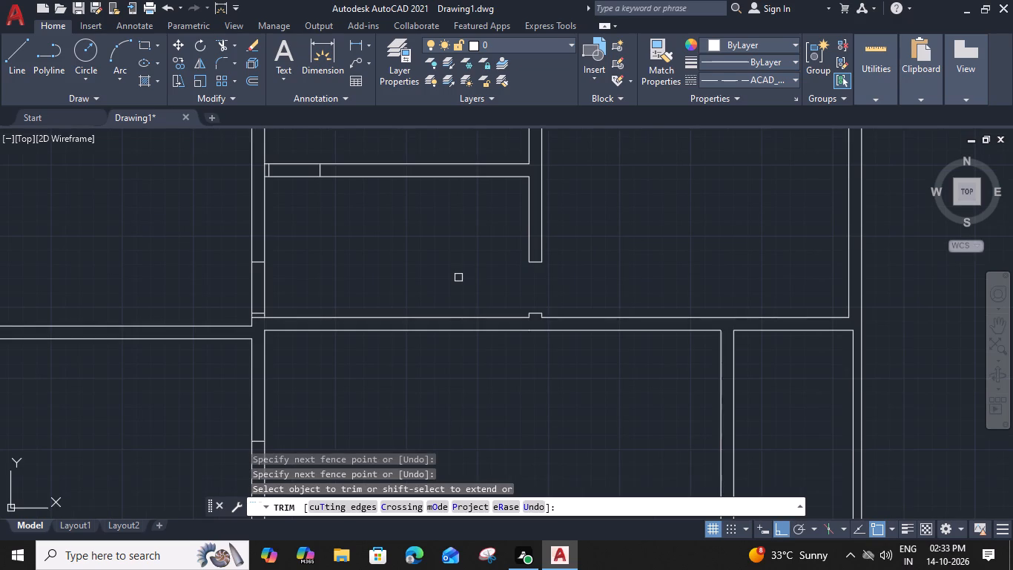
{"action": "scroll", "coordinate": [251, 319], "scroll_direction": "up", "scroll_amount": 2}
{"action": "left_click", "coordinate": [270, 311]}
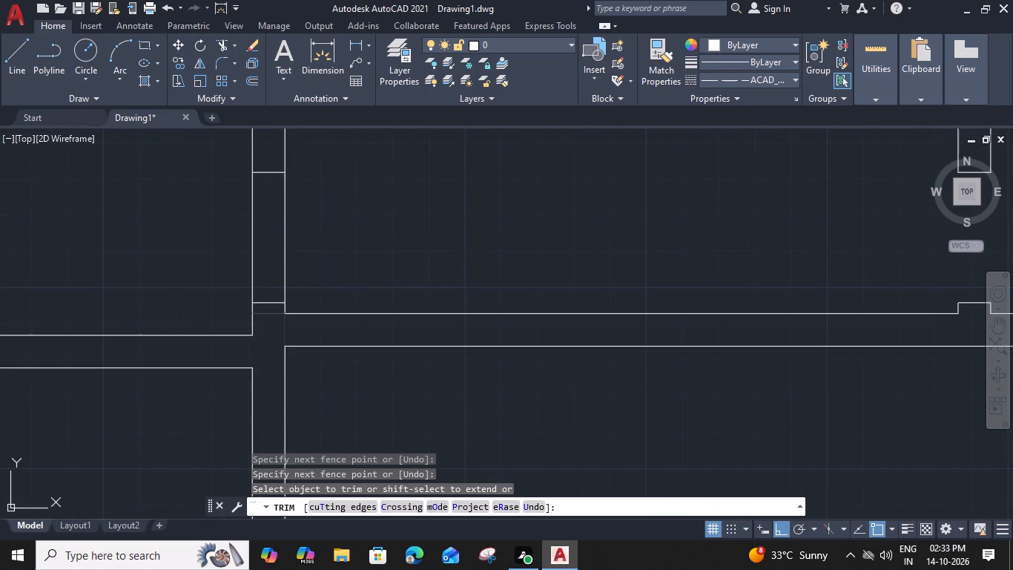
{"action": "left_click", "coordinate": [214, 210]}
{"action": "left_click", "coordinate": [423, 219]}
Trim the doorway at the left end of the horizontal wall that closes the top of the central space above the large hall.
{"action": "scroll", "coordinate": [423, 219], "scroll_direction": "down", "scroll_amount": 3}
{"action": "middle_click_drag", "start_coordinate": [429, 212], "coordinate": [455, 386]}
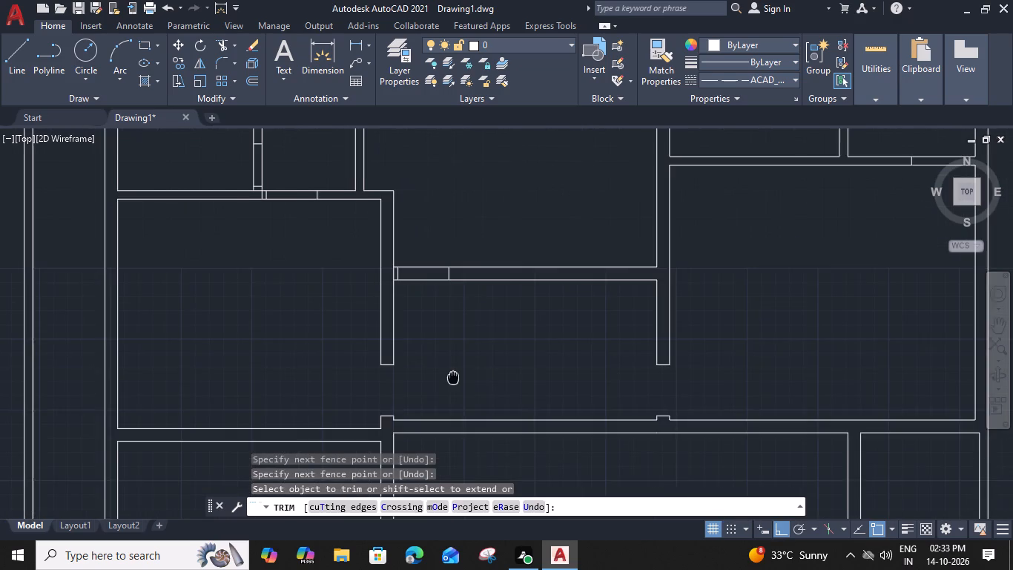
{"action": "scroll", "coordinate": [412, 266], "scroll_direction": "up", "scroll_amount": 2}
{"action": "left_click", "coordinate": [367, 309]}
{"action": "left_click", "coordinate": [467, 240]}
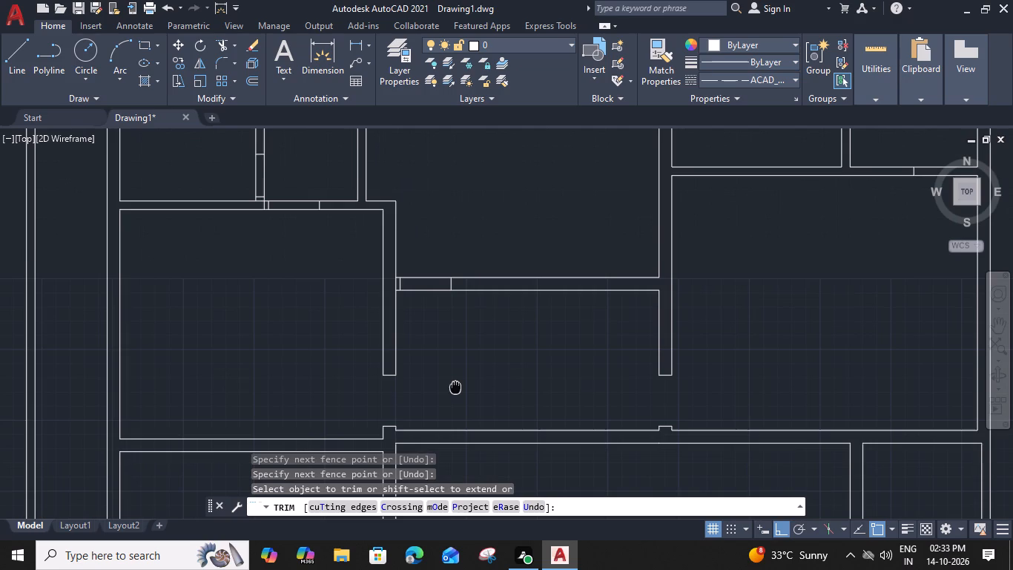
{"action": "left_click", "coordinate": [448, 353]}
Trim the doorways in the partition between the two small top-left rooms and in the wall just below them.
{"action": "scroll", "coordinate": [287, 249], "scroll_direction": "down", "scroll_amount": 2}
{"action": "middle_click_drag", "start_coordinate": [277, 251], "coordinate": [364, 266]}
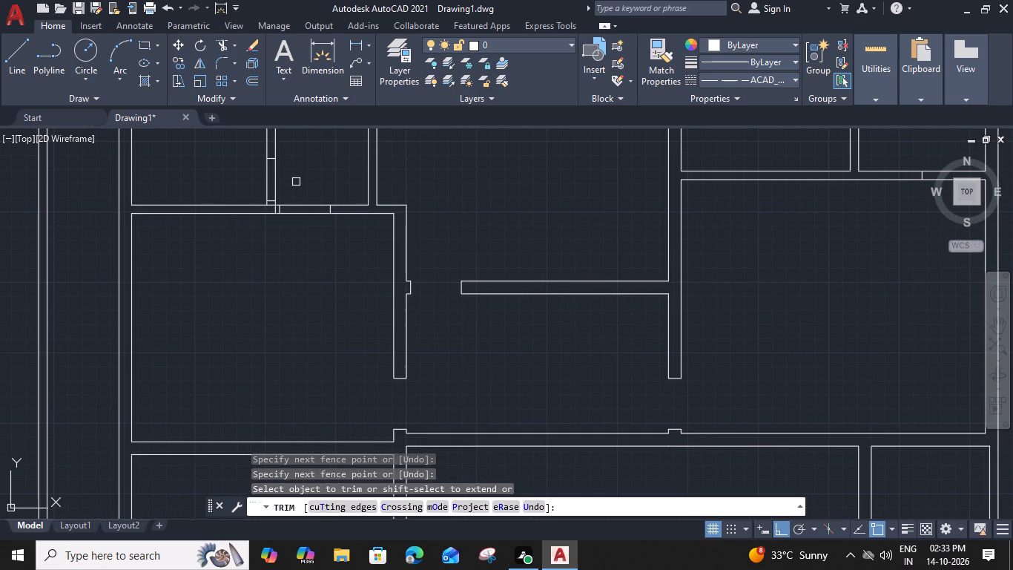
{"action": "scroll", "coordinate": [279, 209], "scroll_direction": "up", "scroll_amount": 3}
{"action": "left_click", "coordinate": [264, 205]}
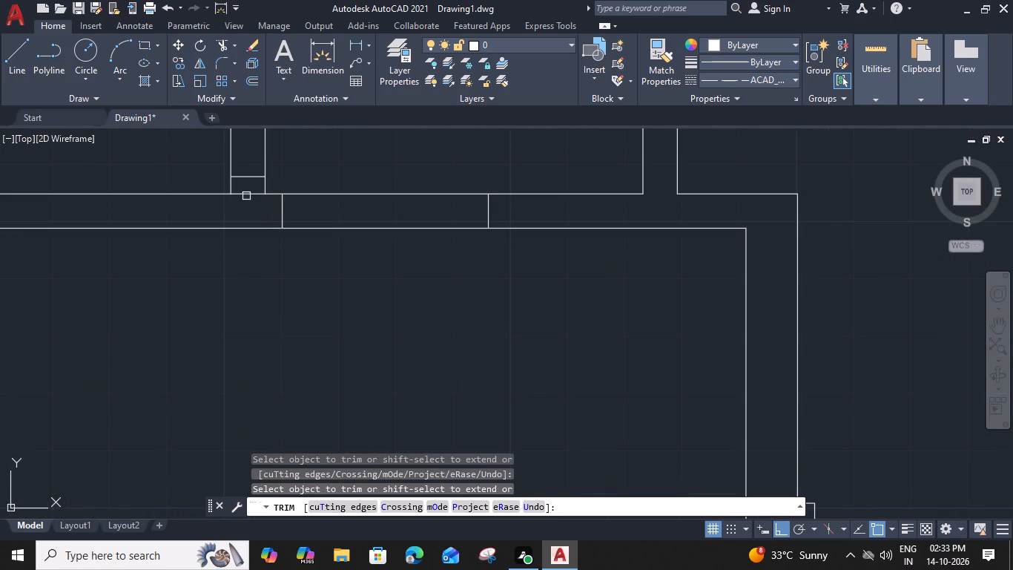
{"action": "left_click", "coordinate": [247, 193]}
{"action": "scroll", "coordinate": [248, 194], "scroll_direction": "down", "scroll_amount": 2}
{"action": "left_click", "coordinate": [323, 166]}
{"action": "left_click", "coordinate": [290, 253]}
{"action": "middle_click_drag", "start_coordinate": [286, 192], "coordinate": [409, 304]}
{"action": "left_click", "coordinate": [332, 245]}
{"action": "left_click", "coordinate": [465, 272]}
Trim the doorway at the top of the partition right of the upper central room and end the Trim command.
{"action": "scroll", "coordinate": [461, 268], "scroll_direction": "down", "scroll_amount": 3}
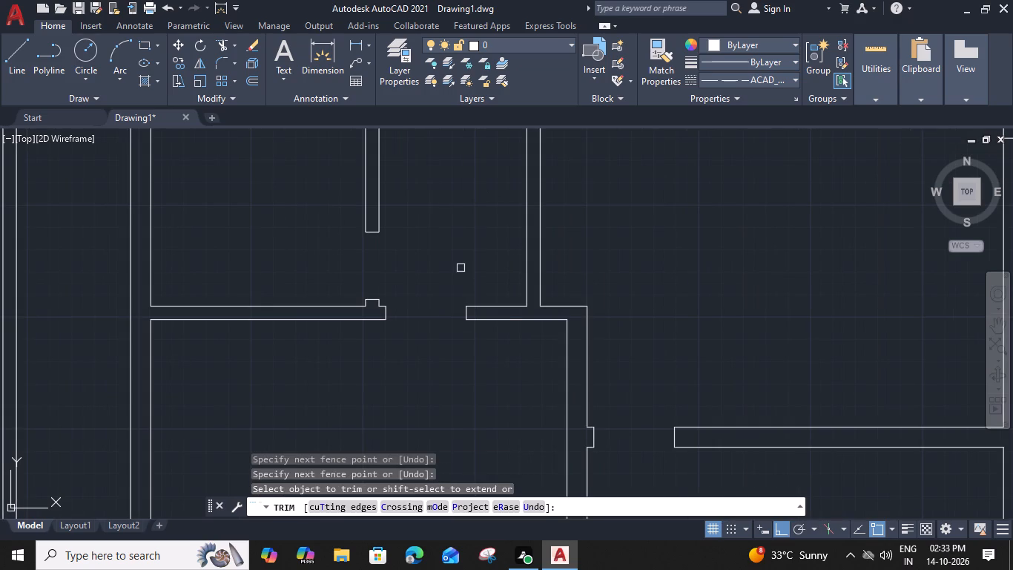
{"action": "middle_click_drag", "start_coordinate": [766, 244], "coordinate": [656, 269]}
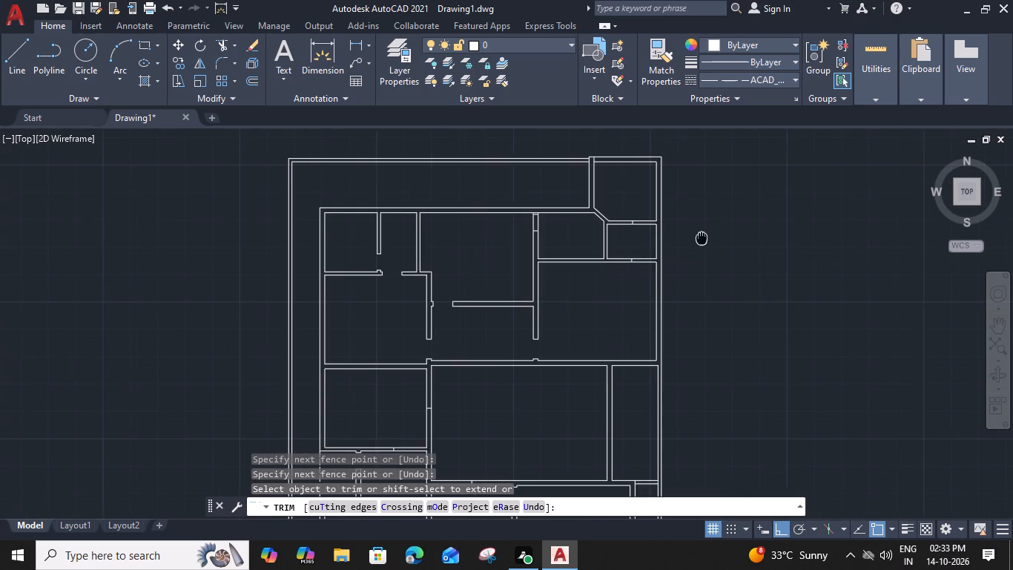
{"action": "scroll", "coordinate": [501, 245], "scroll_direction": "up", "scroll_amount": 4}
{"action": "left_click", "coordinate": [410, 236]}
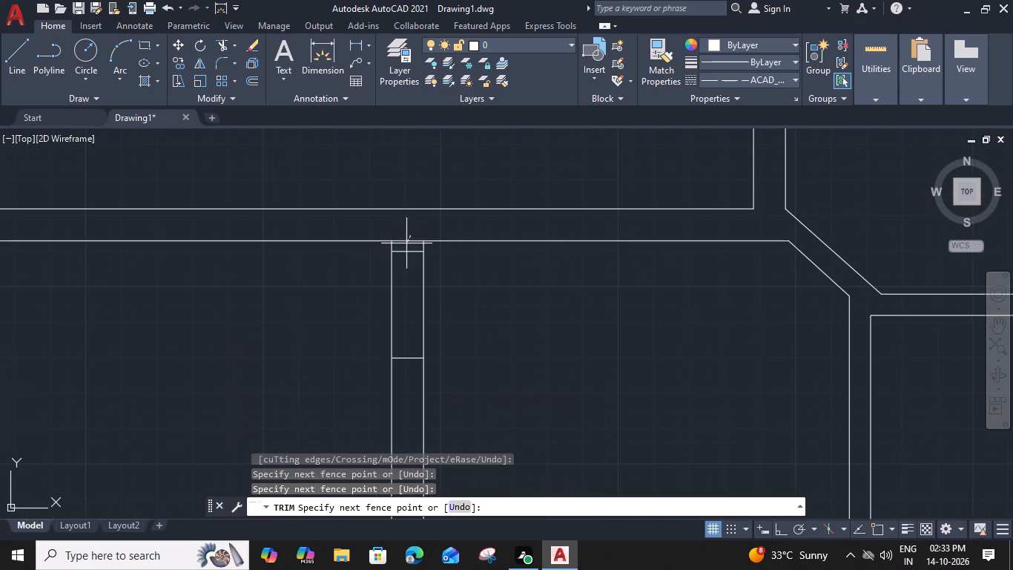
{"action": "left_click", "coordinate": [406, 243]}
{"action": "left_click", "coordinate": [316, 295]}
{"action": "left_click", "coordinate": [508, 316]}
{"action": "scroll", "coordinate": [508, 316], "scroll_direction": "down", "scroll_amount": 2}
{"action": "middle_click_drag", "start_coordinate": [575, 361], "coordinate": [573, 364]}
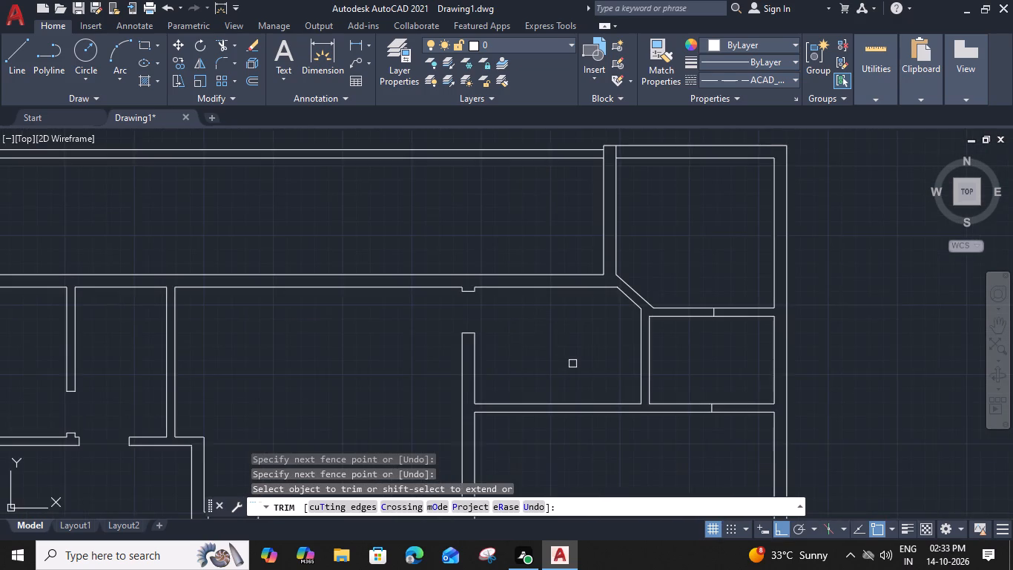
{"action": "middle_click_drag", "start_coordinate": [573, 364], "coordinate": [544, 254]}
{"action": "scroll", "coordinate": [676, 295], "scroll_direction": "up", "scroll_amount": 1}
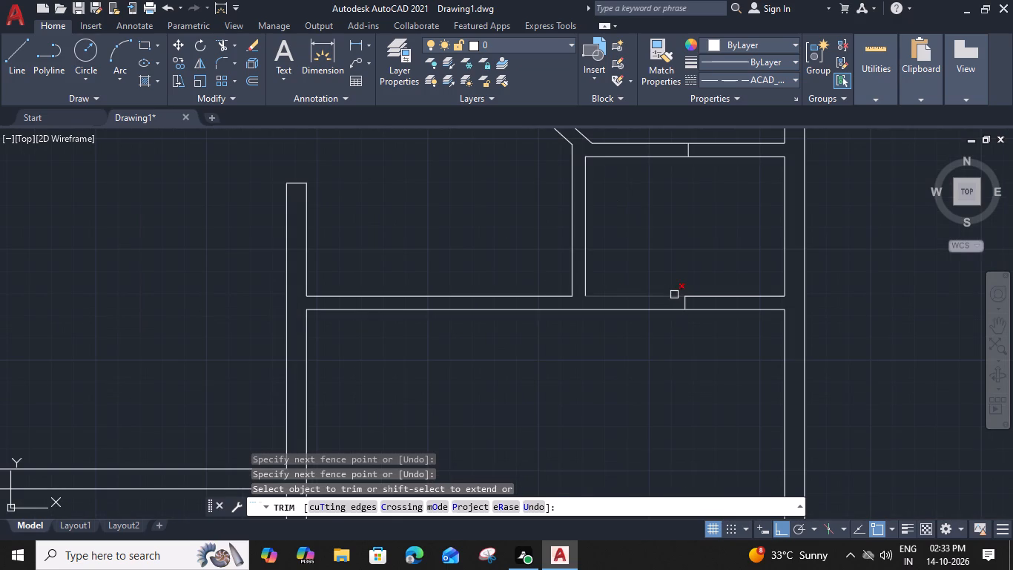
{"action": "key", "text": "Escape"}
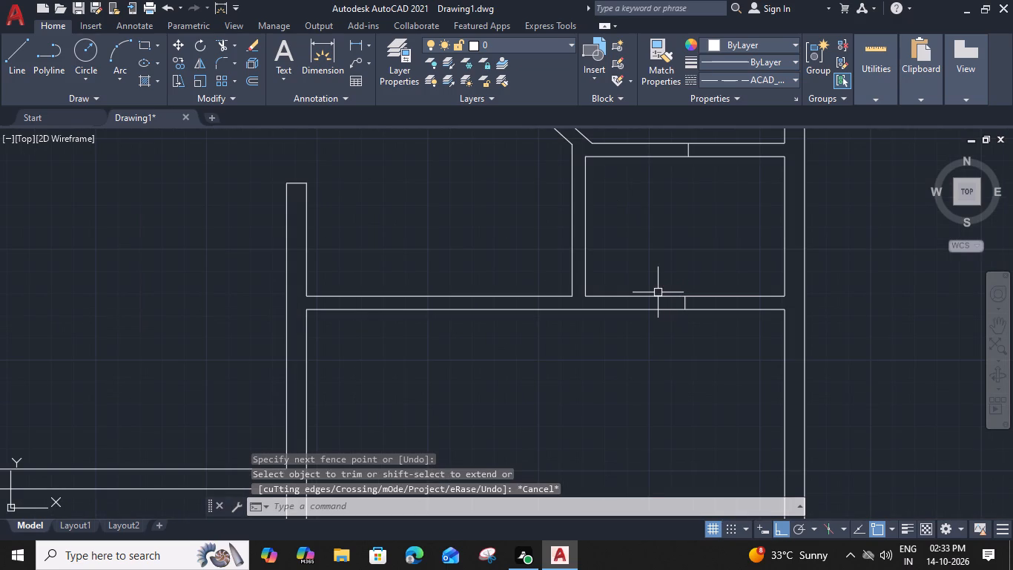
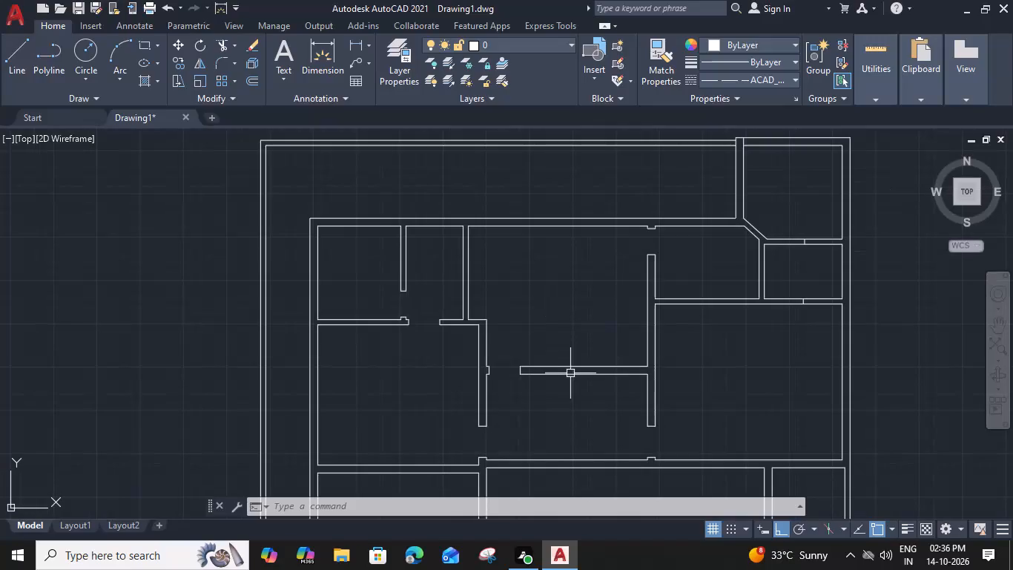
Offset the short jamb line 3' toward the large hall in the wall below the room left of the large hall.
{"action": "middle_click_drag", "start_coordinate": [578, 379], "coordinate": [580, 332]}
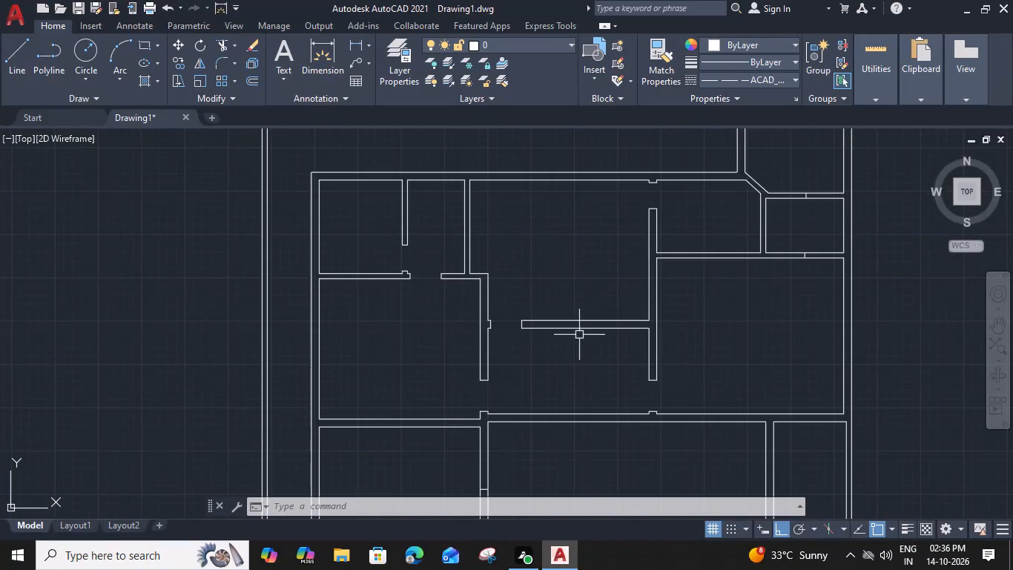
{"action": "middle_click", "coordinate": [504, 355]}
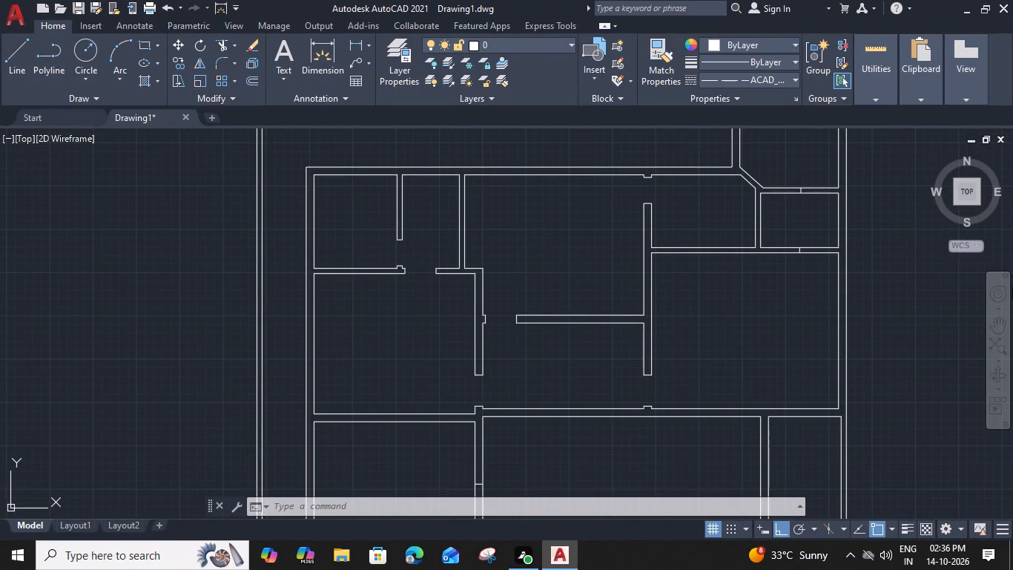
{"action": "middle_click_drag", "start_coordinate": [603, 363], "coordinate": [564, 259]}
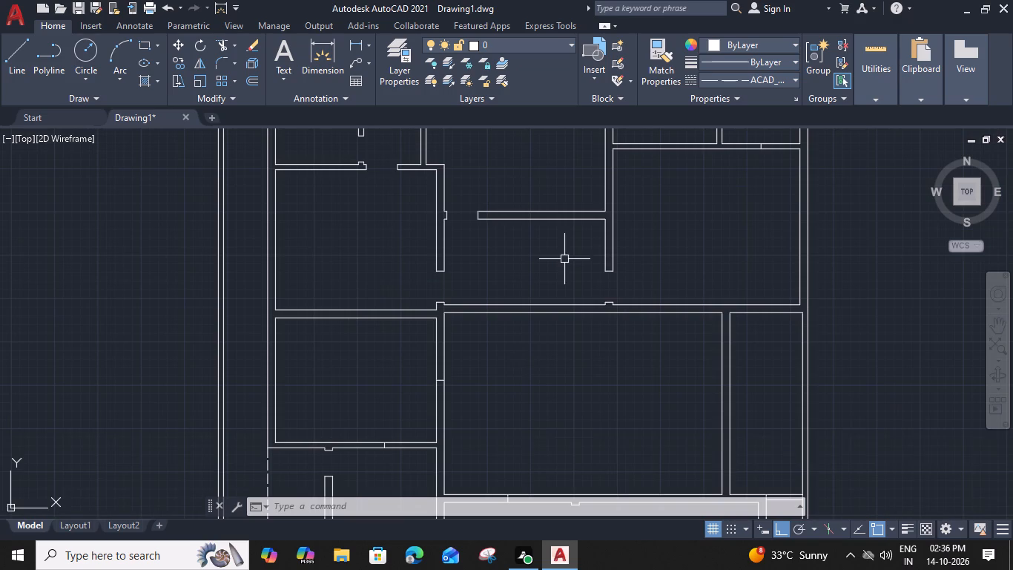
{"action": "middle_click_drag", "start_coordinate": [526, 369], "coordinate": [526, 338]}
{"action": "middle_click_drag", "start_coordinate": [491, 375], "coordinate": [492, 371]}
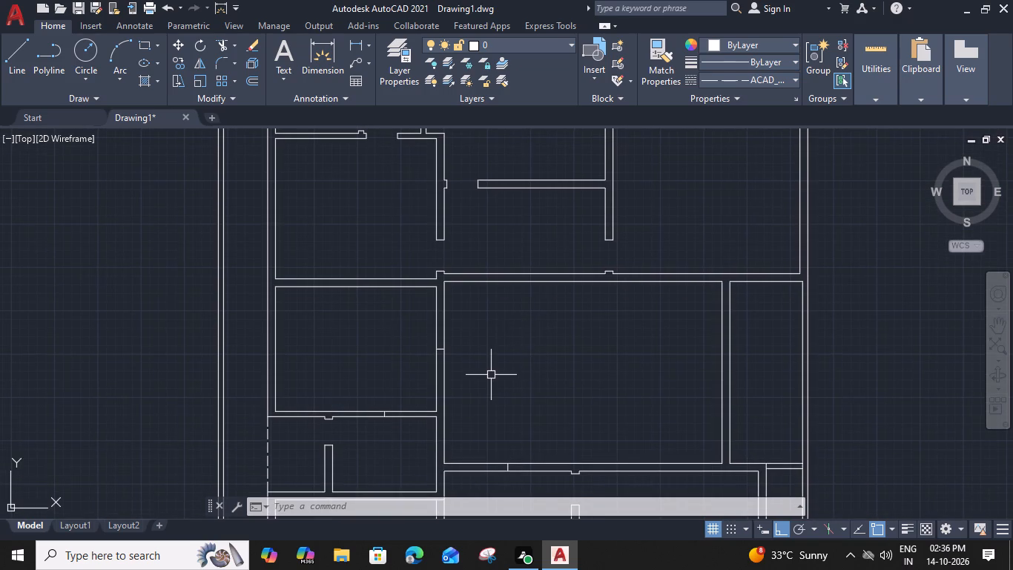
{"action": "middle_click_drag", "start_coordinate": [492, 371], "coordinate": [492, 334]}
{"action": "middle_click_drag", "start_coordinate": [502, 379], "coordinate": [510, 316]}
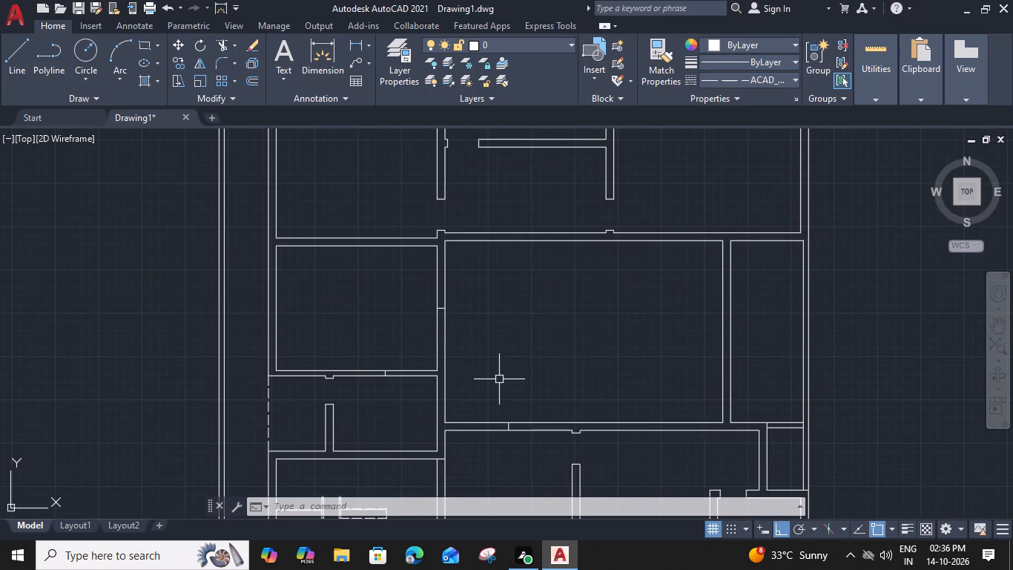
{"action": "middle_click_drag", "start_coordinate": [510, 316], "coordinate": [511, 304]}
{"action": "scroll", "coordinate": [369, 303], "scroll_direction": "up", "scroll_amount": 1}
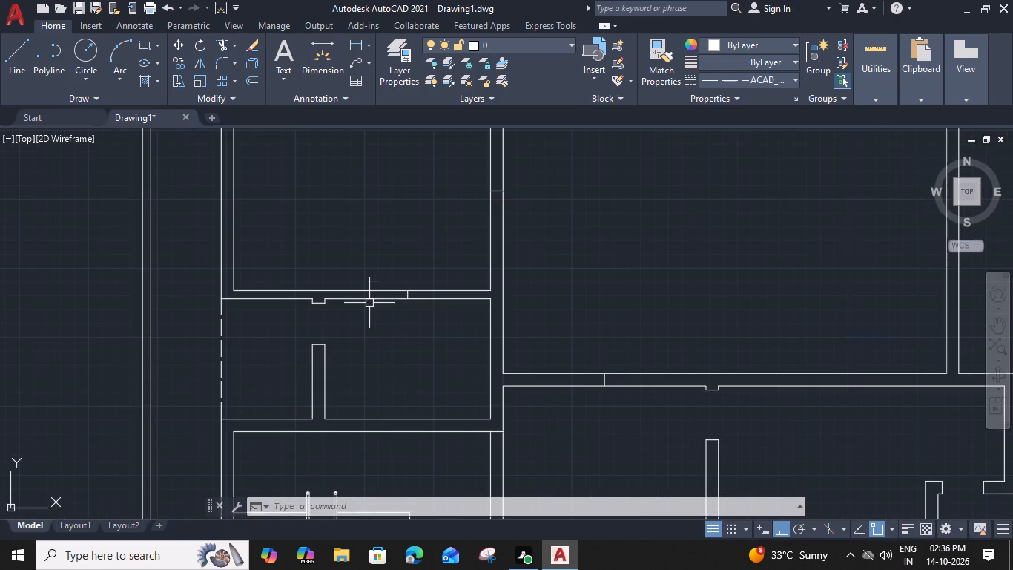
{"action": "scroll", "coordinate": [399, 295], "scroll_direction": "up", "scroll_amount": 2}
{"action": "left_click", "coordinate": [416, 292]}
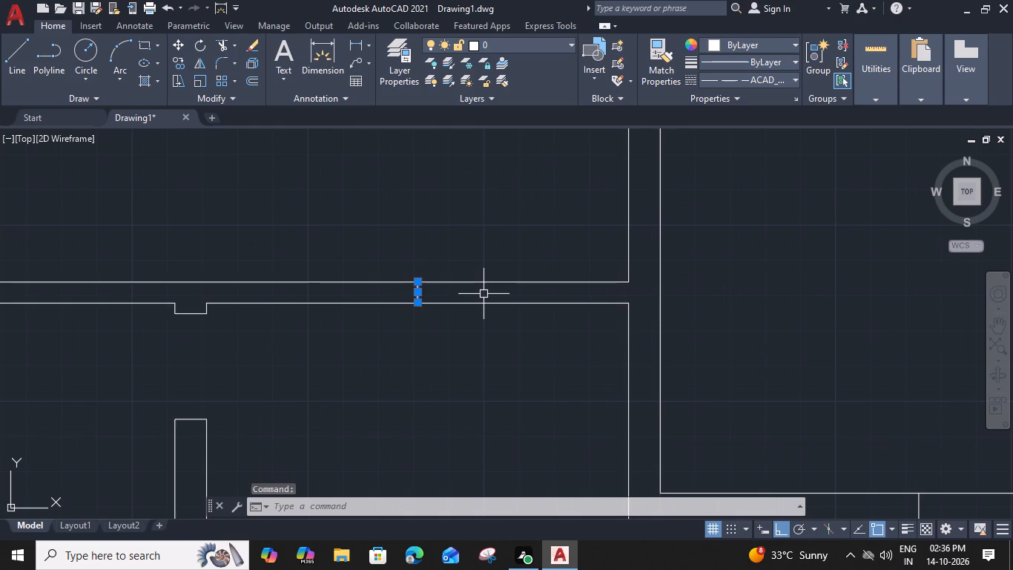
{"action": "type", "text": "o 3'"}
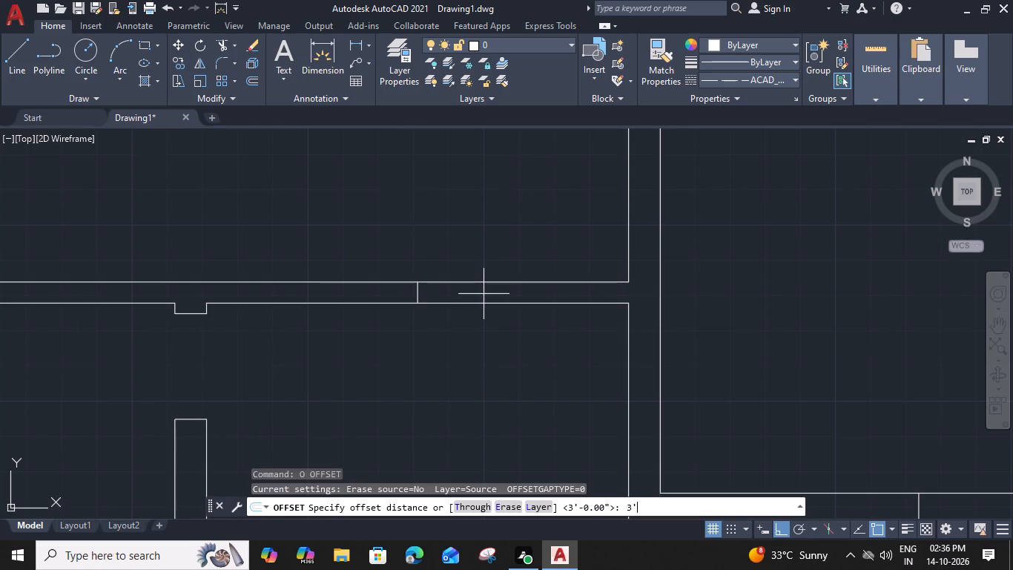
{"action": "key", "text": "space"}
{"action": "left_click", "coordinate": [512, 294]}
{"action": "scroll", "coordinate": [512, 294], "scroll_direction": "down", "scroll_amount": 2}
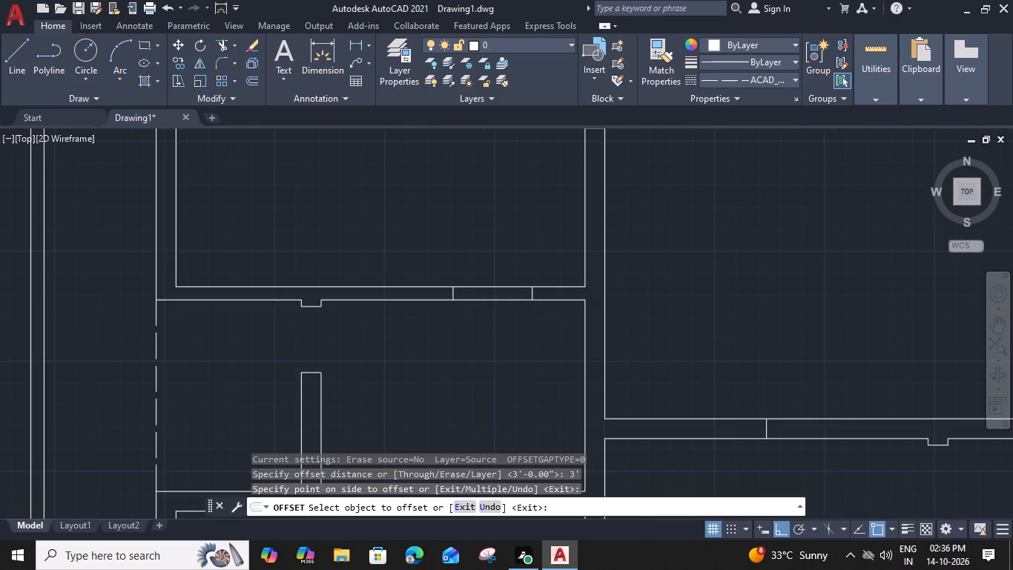
Offset the jamb line in the wall below the large hall 3' to both sides and end the Offset command.
{"action": "middle_click_drag", "start_coordinate": [535, 351], "coordinate": [502, 250]}
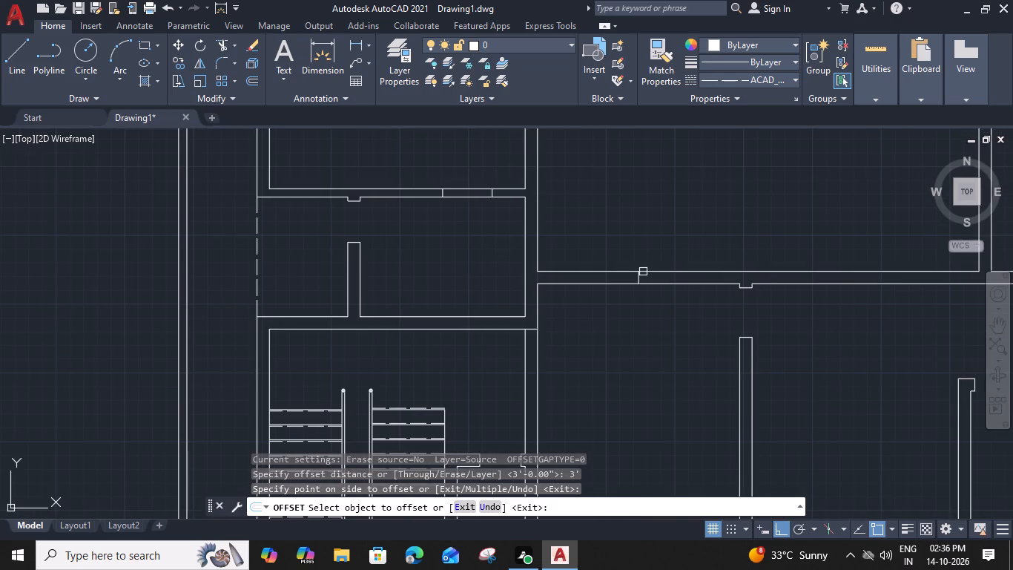
{"action": "left_click", "coordinate": [639, 279]}
{"action": "left_click", "coordinate": [572, 288]}
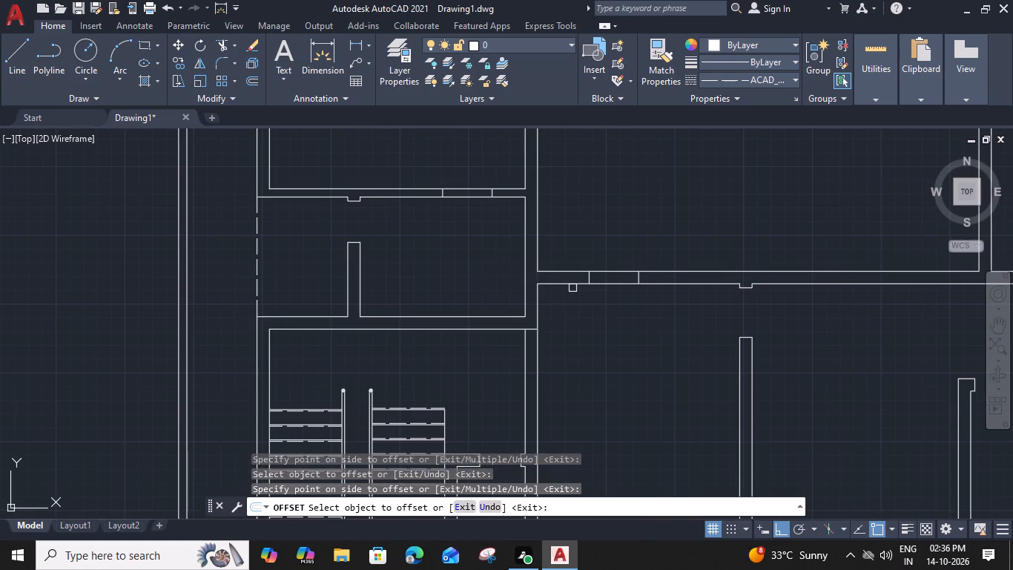
{"action": "left_click", "coordinate": [637, 278]}
{"action": "left_click", "coordinate": [707, 278]}
{"action": "scroll", "coordinate": [661, 347], "scroll_direction": "down", "scroll_amount": 2}
{"action": "middle_click_drag", "start_coordinate": [654, 360], "coordinate": [640, 341]}
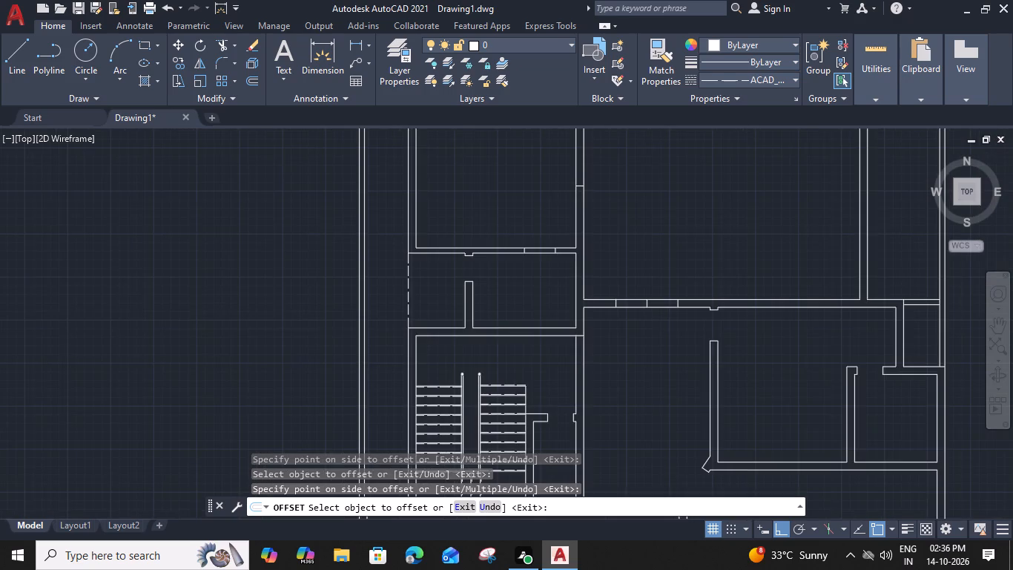
{"action": "middle_click_drag", "start_coordinate": [640, 341], "coordinate": [607, 275]}
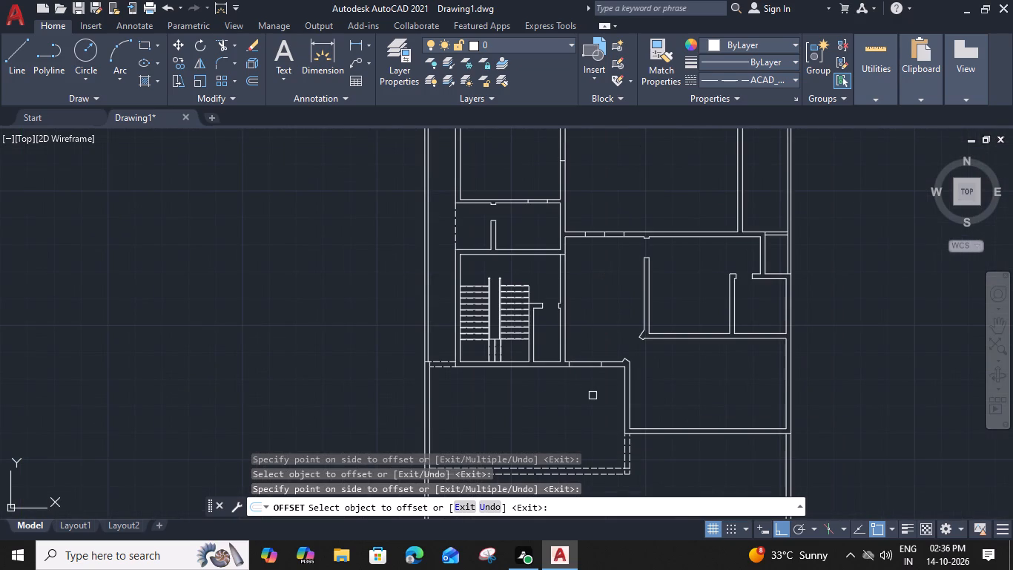
{"action": "scroll", "coordinate": [567, 261], "scroll_direction": "up", "scroll_amount": 2}
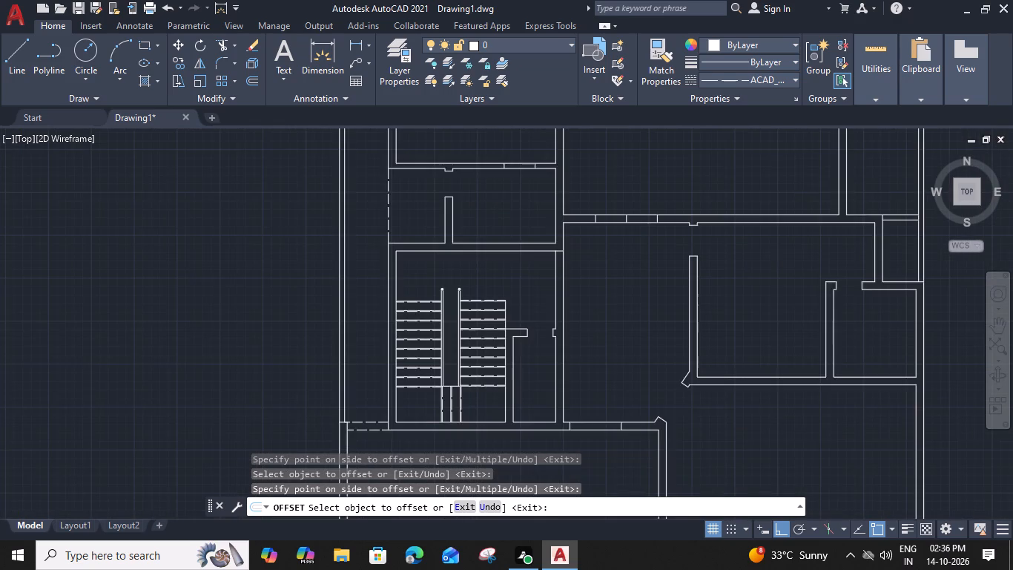
{"action": "scroll", "coordinate": [550, 280], "scroll_direction": "up", "scroll_amount": 1}
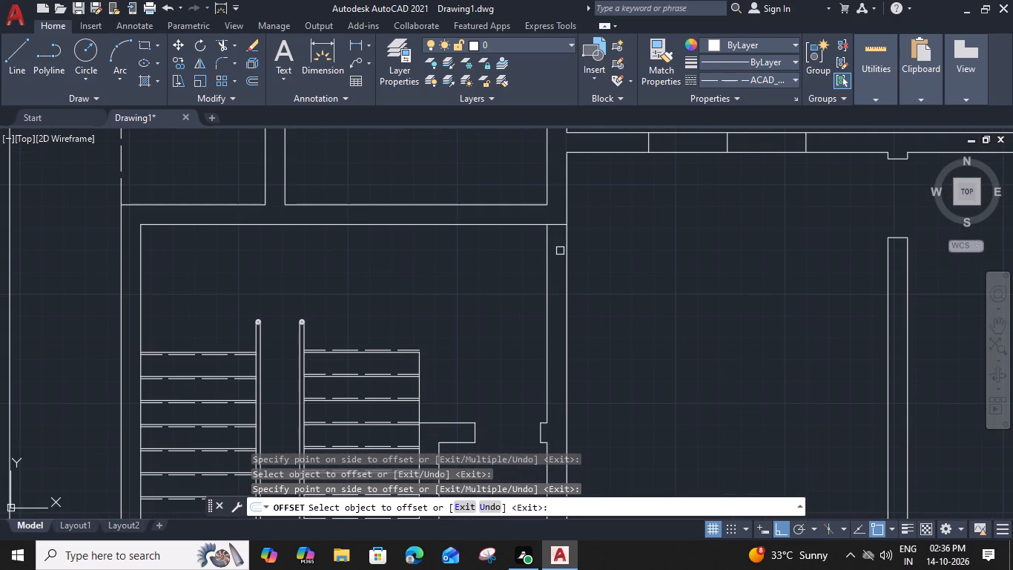
{"action": "key", "text": "Escape"}
Offset the short end line at the top of the wall right of the staircase 3" downward as a jamb.
{"action": "left_click", "coordinate": [558, 226]}
{"action": "type", "text": "o 3"}
{"action": "key", "text": "shift+quotedbl"}
{"action": "key", "text": "Return"}
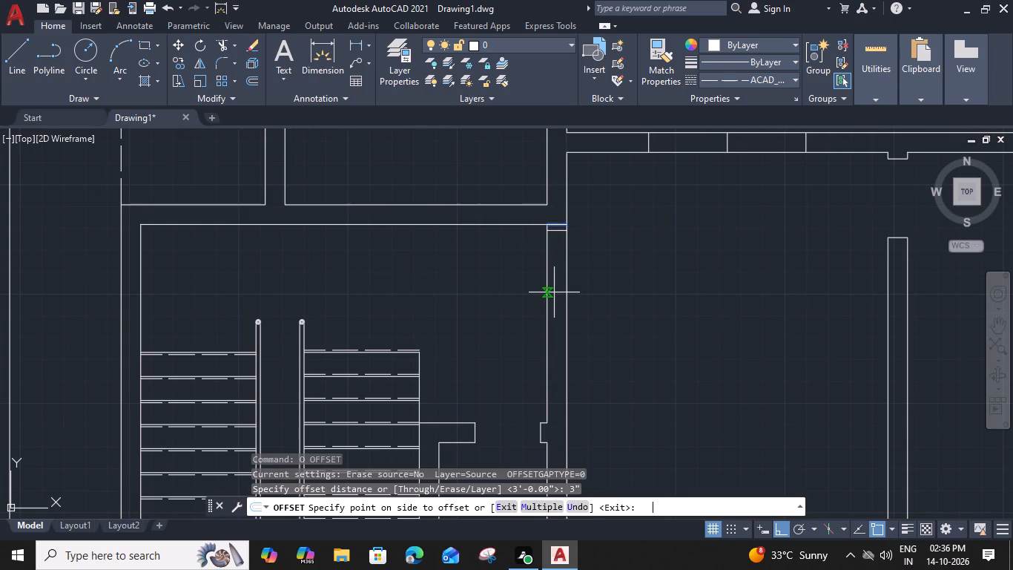
{"action": "left_click", "coordinate": [558, 306]}
{"action": "key", "text": "Escape"}
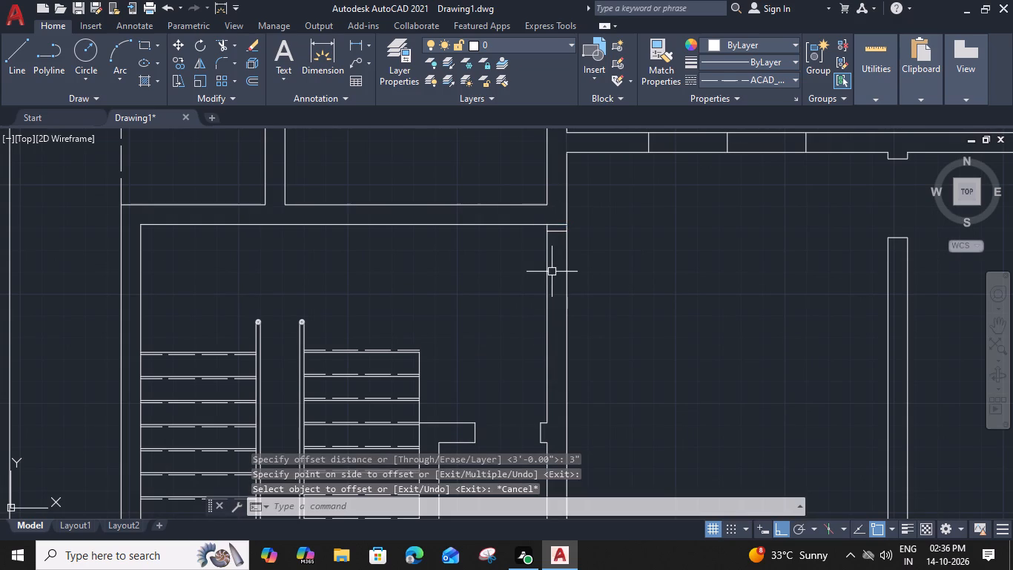
Offset the new jamb line 3' downward in the wall right of the staircase to mark the doorway width.
{"action": "left_click", "coordinate": [555, 231]}
{"action": "type", "text": "o 3'"}
{"action": "key", "text": "space"}
{"action": "left_click", "coordinate": [556, 354]}
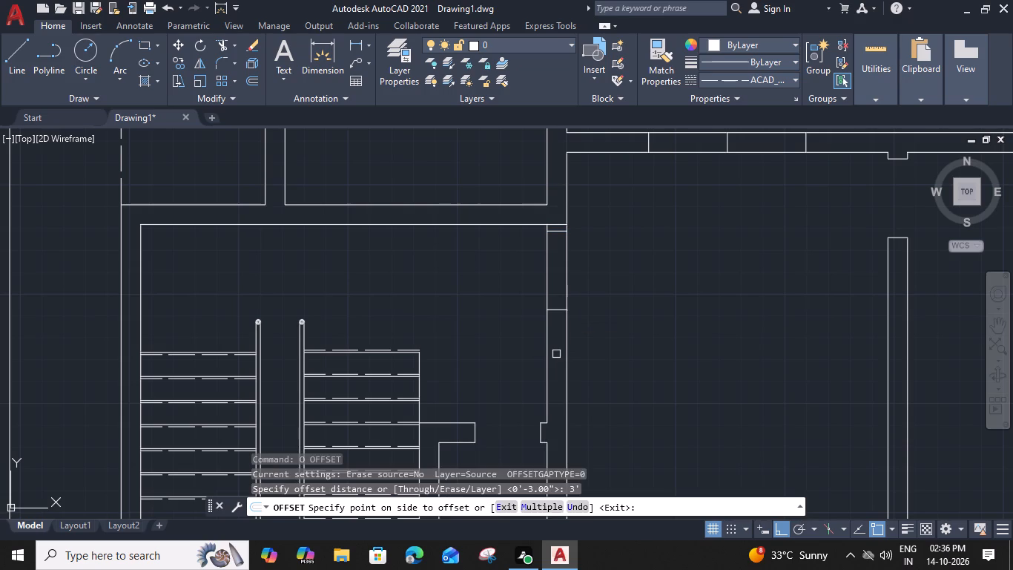
{"action": "middle_click_drag", "start_coordinate": [559, 364], "coordinate": [556, 322]}
{"action": "key", "text": "Escape"}
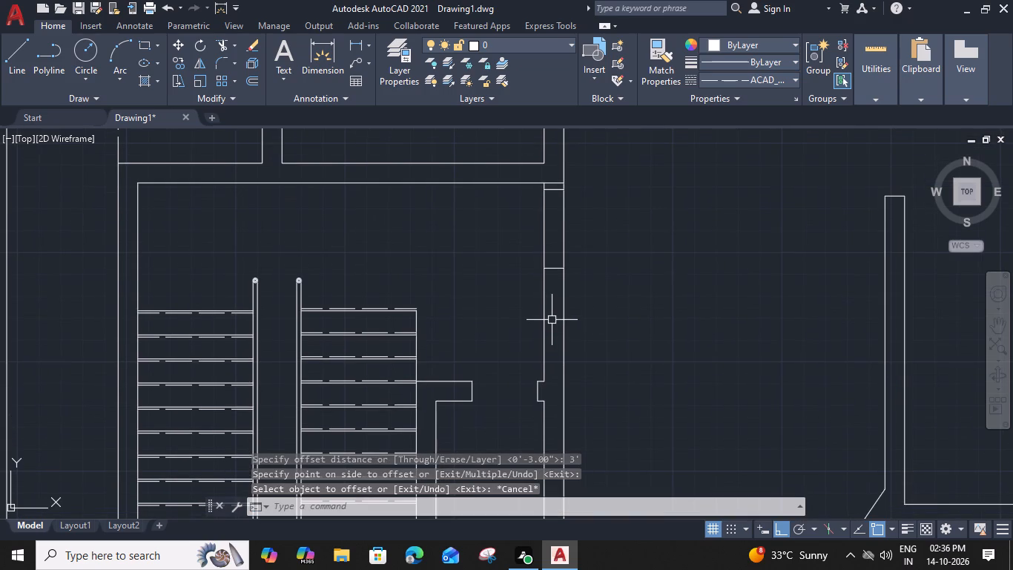
Trim the doorway at the top of the wall right of the staircase, removing the leftover short line above its jamb.
{"action": "type", "text": "tr"}
{"action": "key", "text": "space"}
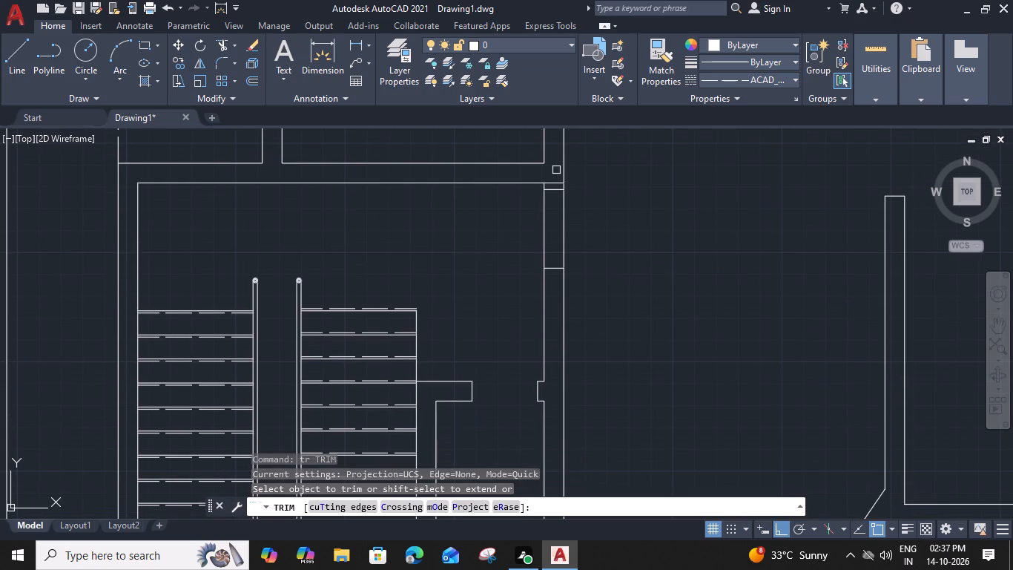
{"action": "left_click", "coordinate": [556, 182]}
{"action": "left_click", "coordinate": [518, 223]}
{"action": "left_click", "coordinate": [616, 231]}
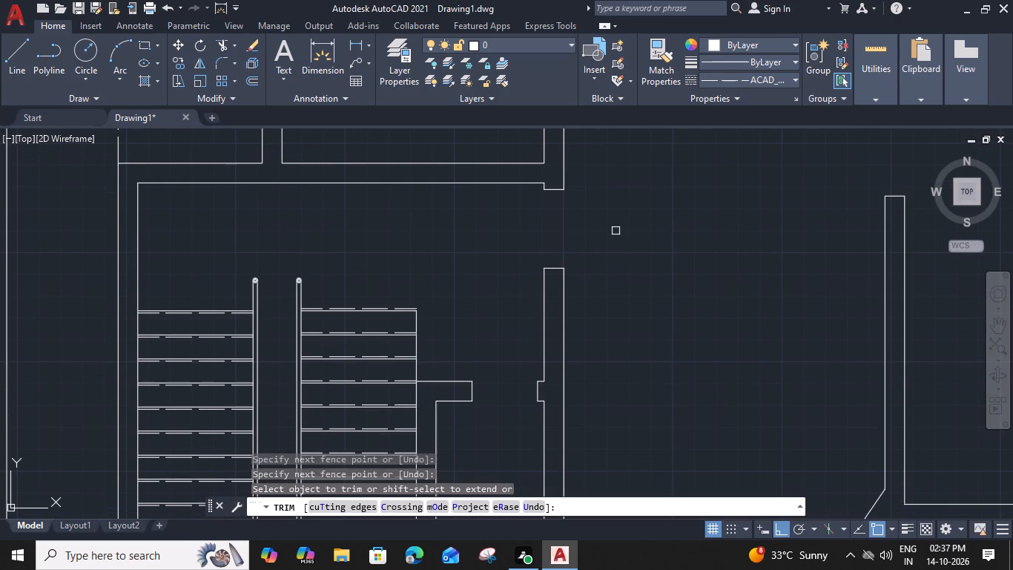
Trim the wide opening in the wall below the large hall between the outer jambs, removing the middle jamb line.
{"action": "scroll", "coordinate": [616, 196], "scroll_direction": "down", "scroll_amount": 2}
{"action": "middle_click_drag", "start_coordinate": [616, 196], "coordinate": [481, 284]}
{"action": "scroll", "coordinate": [504, 251], "scroll_direction": "up", "scroll_amount": 2}
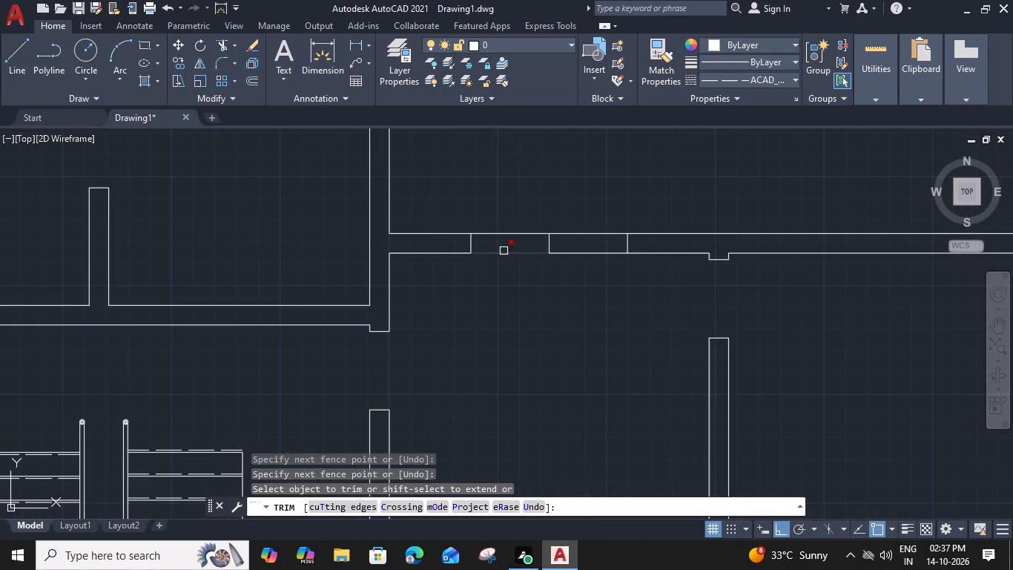
{"action": "left_click", "coordinate": [550, 242]}
{"action": "left_click", "coordinate": [562, 203]}
{"action": "left_click", "coordinate": [524, 309]}
{"action": "scroll", "coordinate": [523, 309], "scroll_direction": "down", "scroll_amount": 2}
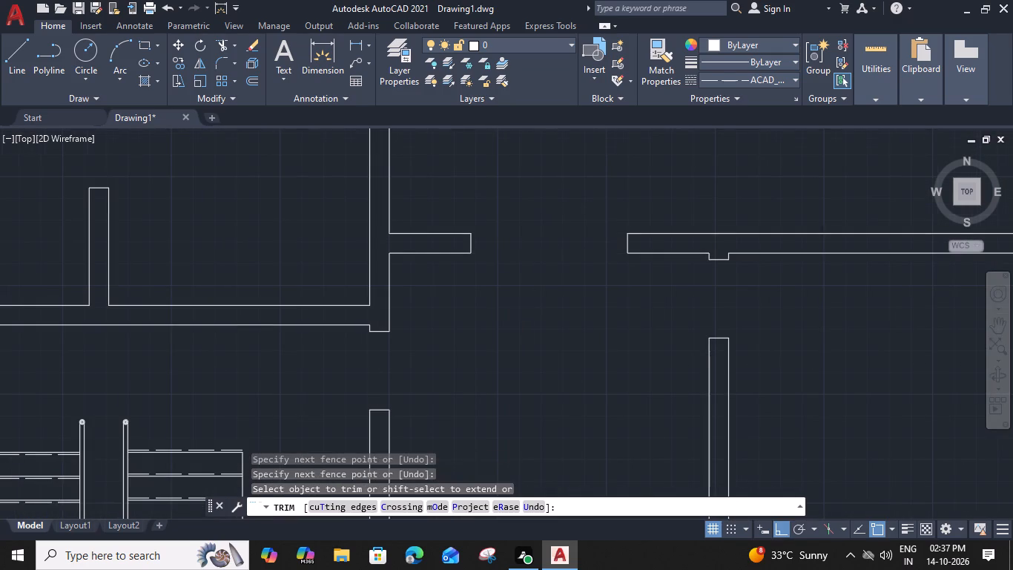
Trim the doorway in the wall below the room left of the large hall and end the Trim command.
{"action": "scroll", "coordinate": [427, 224], "scroll_direction": "up", "scroll_amount": 2}
{"action": "left_click", "coordinate": [435, 223]}
{"action": "left_click", "coordinate": [409, 301]}
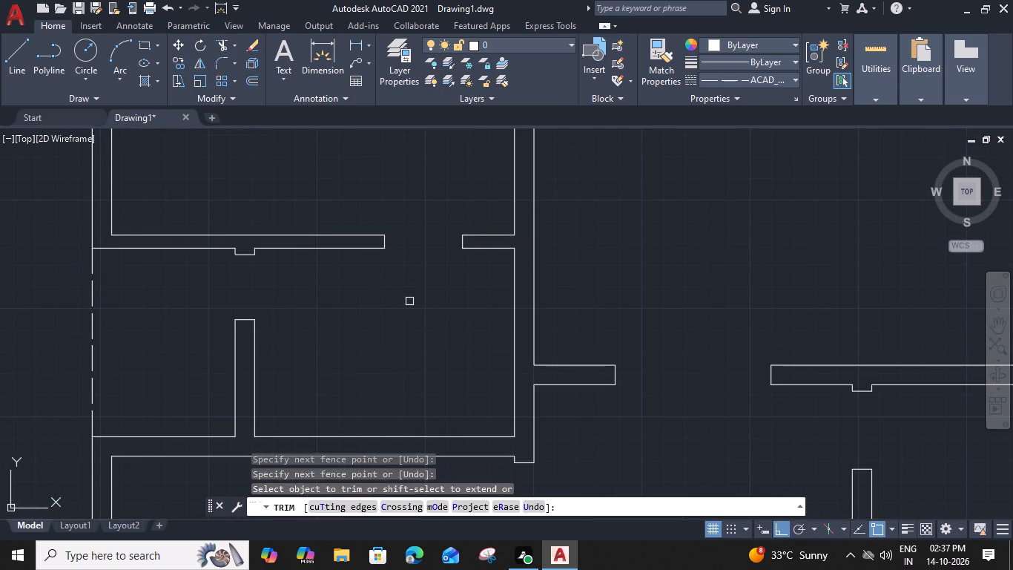
{"action": "scroll", "coordinate": [409, 301], "scroll_direction": "down", "scroll_amount": 3}
{"action": "key", "text": "Escape"}
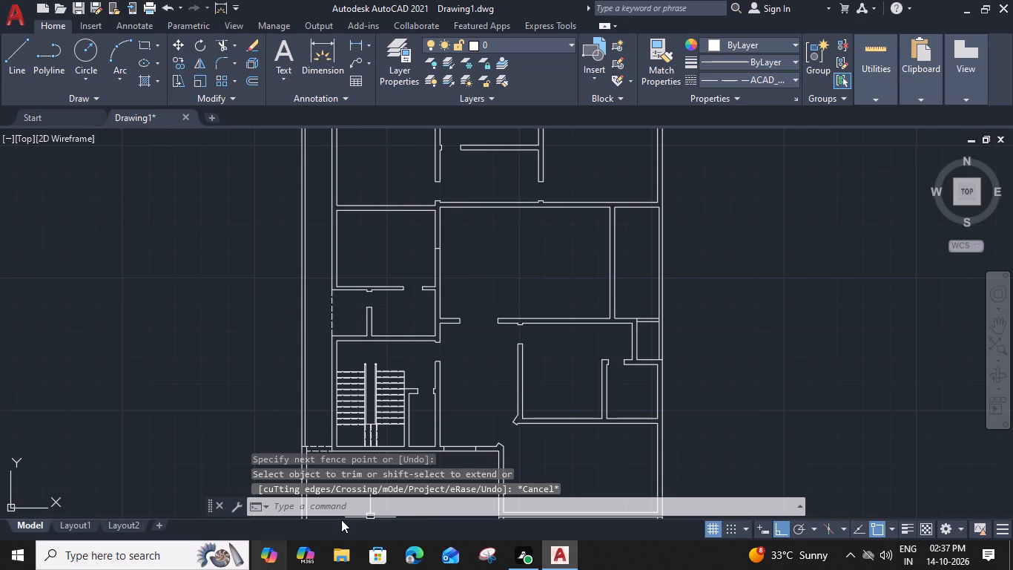
Trim the entrance opening between the jambs in the horizontal wall above the dashed-outline front area and end the Trim command.
{"action": "middle_click_drag", "start_coordinate": [510, 292], "coordinate": [553, 139]}
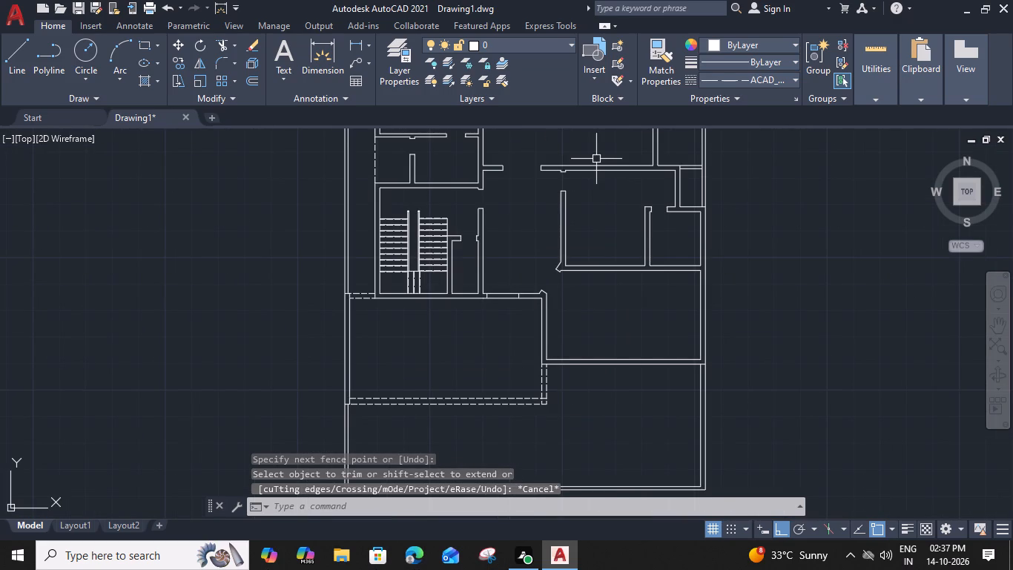
{"action": "middle_click_drag", "start_coordinate": [453, 354], "coordinate": [553, 262]}
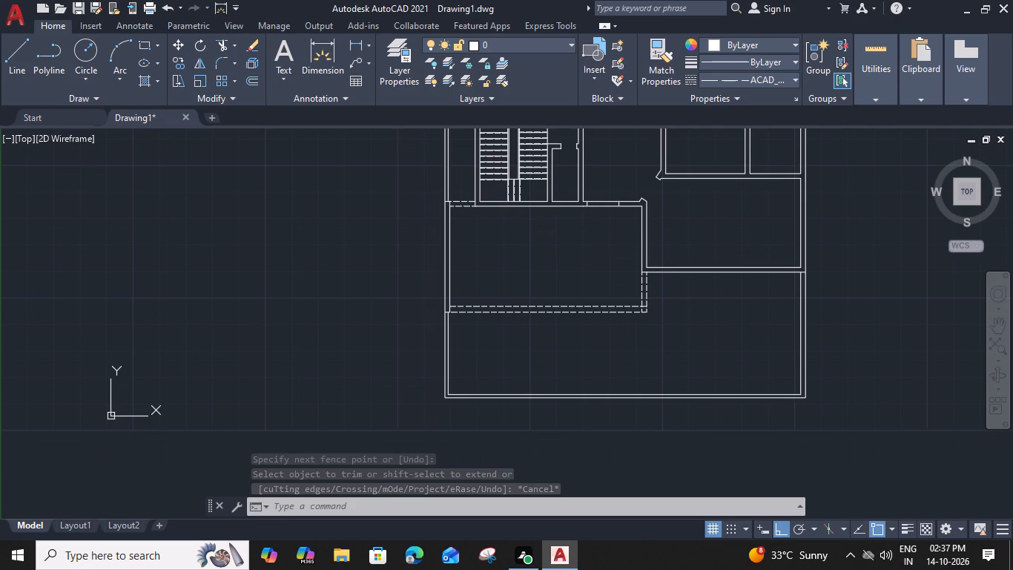
{"action": "scroll", "coordinate": [613, 201], "scroll_direction": "up", "scroll_amount": 1}
{"action": "key", "text": "t"}
{"action": "type", "text": "r"}
{"action": "key", "text": "space"}
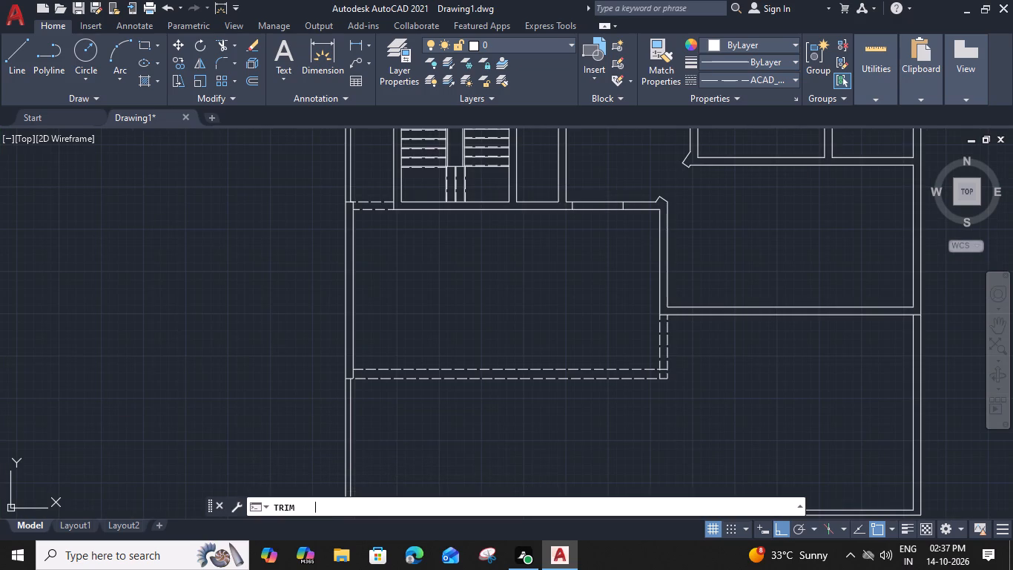
{"action": "scroll", "coordinate": [610, 200], "scroll_direction": "up", "scroll_amount": 2}
{"action": "left_click", "coordinate": [604, 182]}
{"action": "left_click", "coordinate": [582, 278]}
{"action": "key", "text": "Escape"}
{"action": "scroll", "coordinate": [564, 272], "scroll_direction": "down", "scroll_amount": 2}
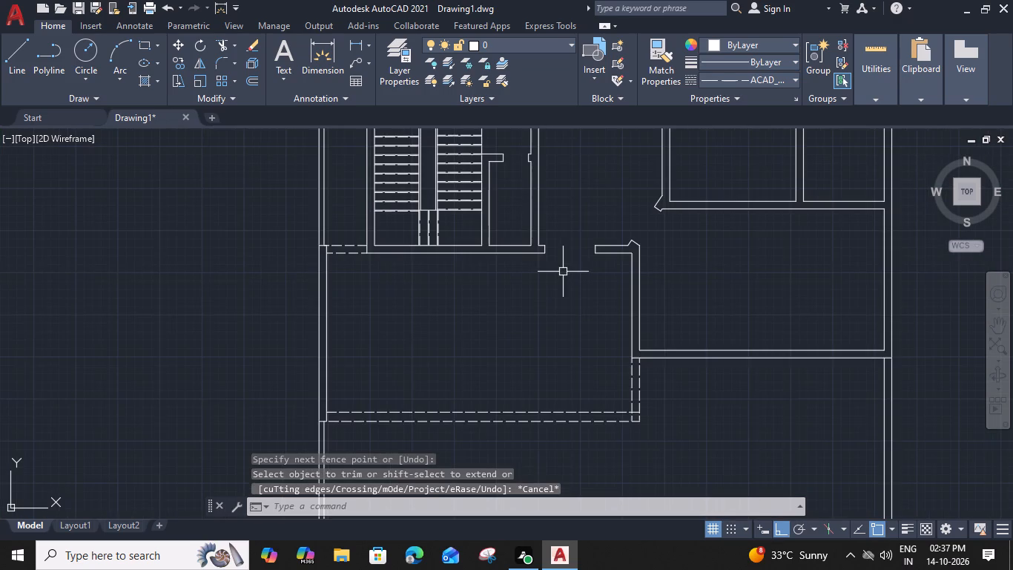
Insert a Door - Imperial block from the Architectural tool palette just below the entrance opening above the dashed-outline front area.
{"action": "middle_click_drag", "start_coordinate": [593, 183], "coordinate": [547, 340]}
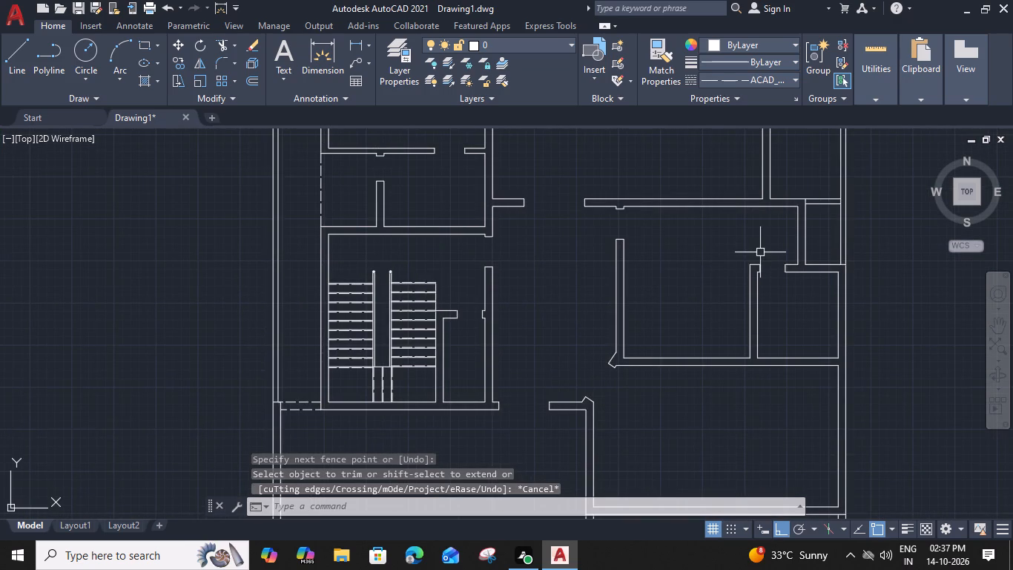
{"action": "middle_click_drag", "start_coordinate": [704, 254], "coordinate": [696, 252]}
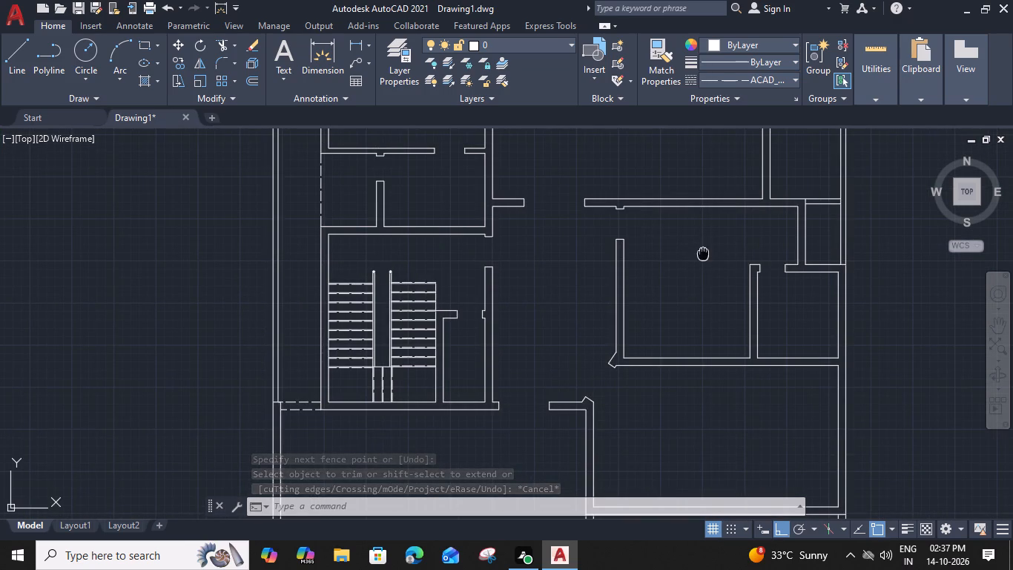
{"action": "middle_click_drag", "start_coordinate": [696, 252], "coordinate": [644, 249]}
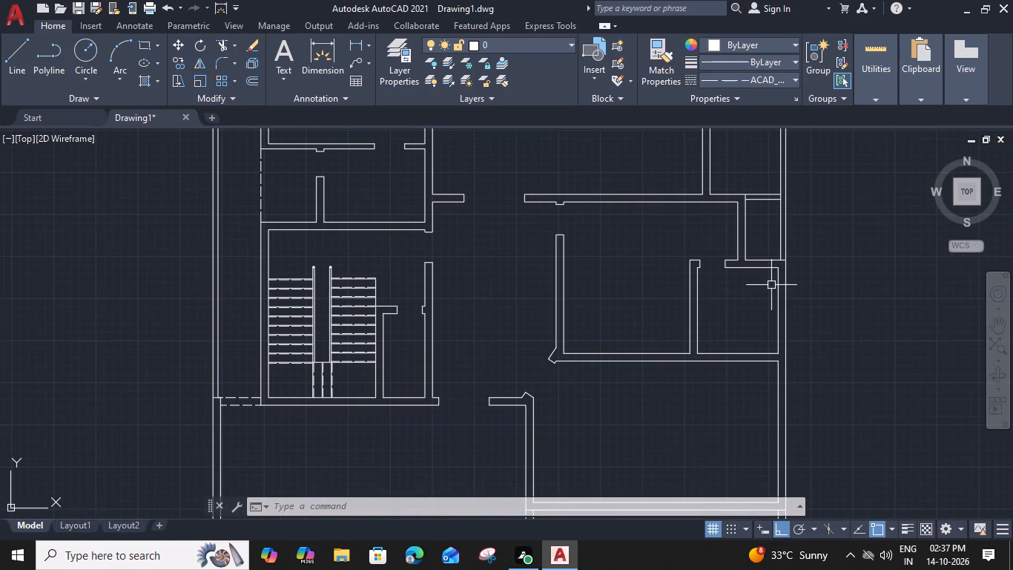
{"action": "scroll", "coordinate": [464, 301], "scroll_direction": "down", "scroll_amount": 2}
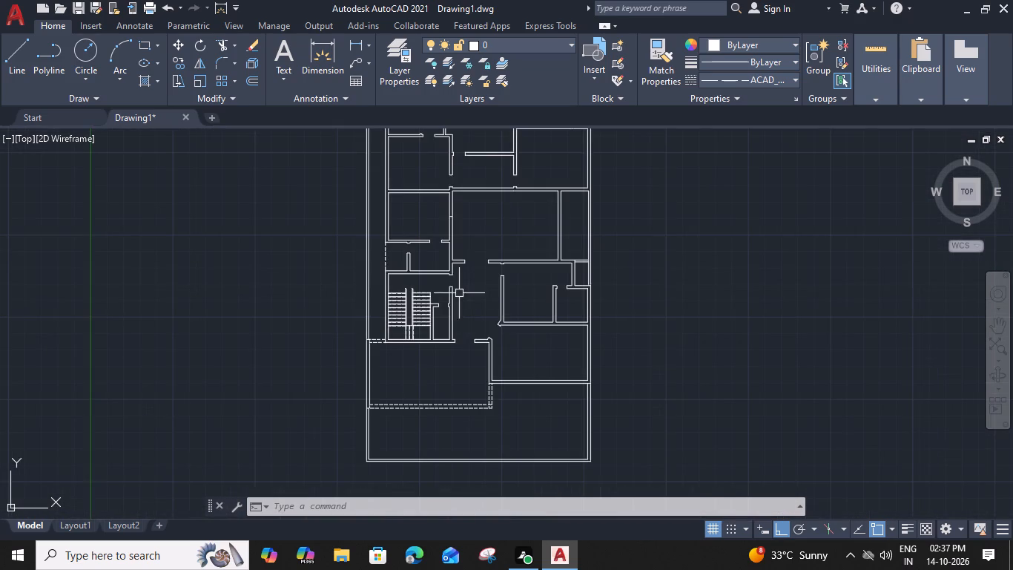
{"action": "middle_click_drag", "start_coordinate": [461, 293], "coordinate": [502, 315]}
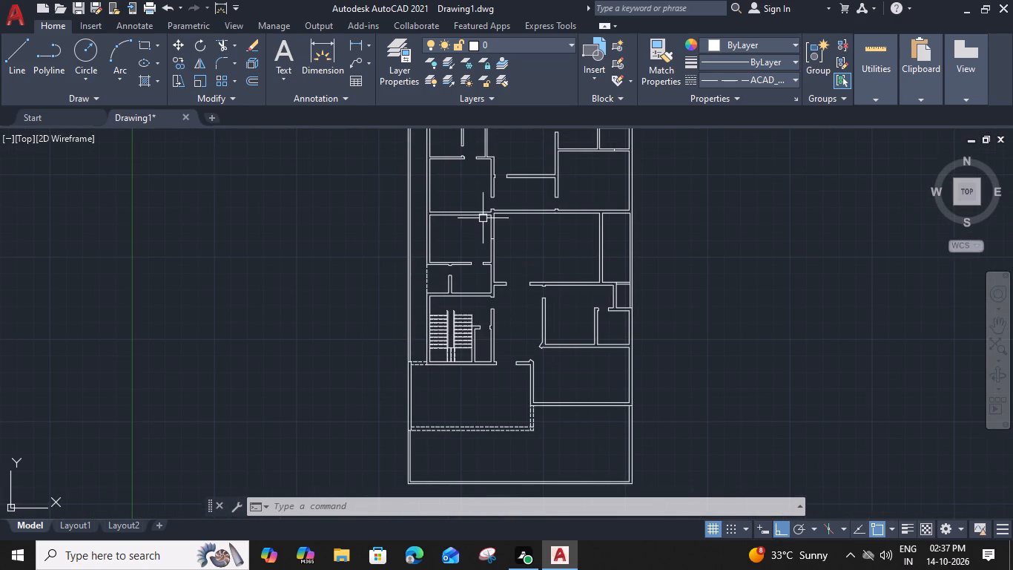
{"action": "key", "text": "ctrl+3"}
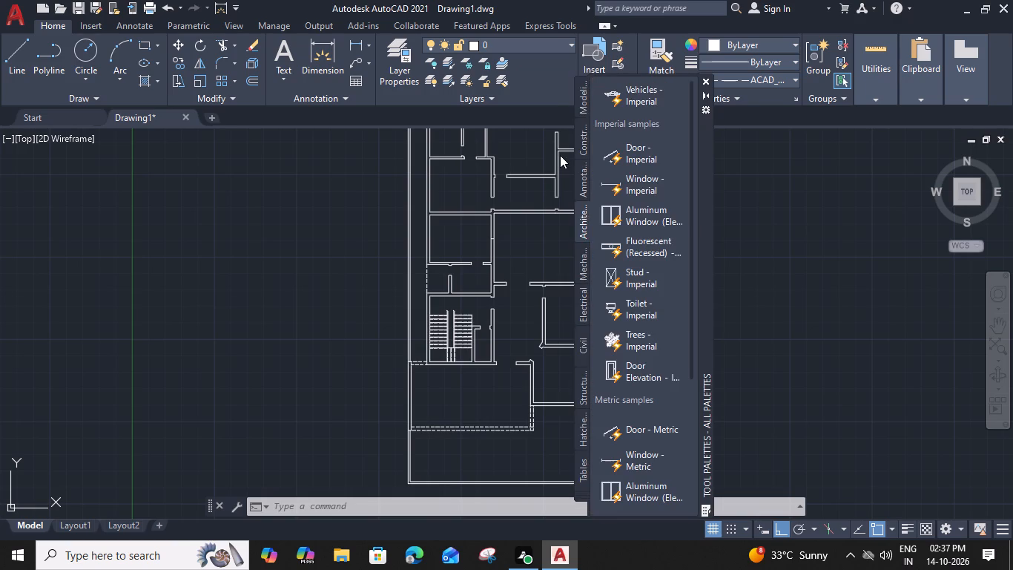
{"action": "scroll", "coordinate": [631, 168], "scroll_direction": "up", "scroll_amount": 8}
{"action": "scroll", "coordinate": [678, 105], "scroll_direction": "up", "scroll_amount": 2}
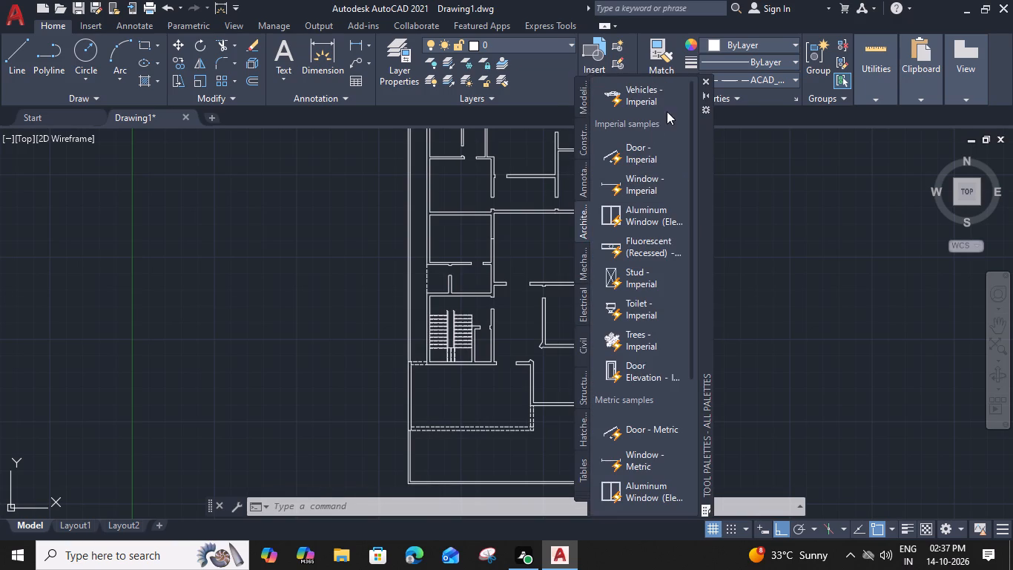
{"action": "scroll", "coordinate": [667, 111], "scroll_direction": "up", "scroll_amount": 2}
{"action": "scroll", "coordinate": [689, 243], "scroll_direction": "down", "scroll_amount": 5}
{"action": "scroll", "coordinate": [689, 243], "scroll_direction": "up", "scroll_amount": 12}
{"action": "scroll", "coordinate": [653, 163], "scroll_direction": "down", "scroll_amount": 1}
{"action": "scroll", "coordinate": [654, 177], "scroll_direction": "up", "scroll_amount": 1}
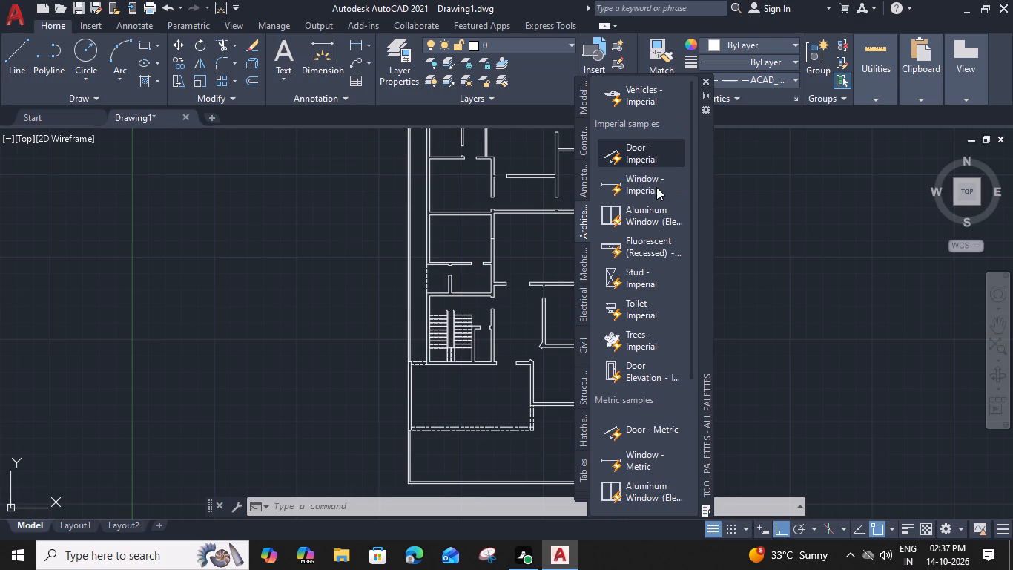
{"action": "left_click_drag", "start_coordinate": [651, 154], "coordinate": [529, 181]}
{"action": "left_click_drag", "start_coordinate": [529, 181], "coordinate": [482, 192]}
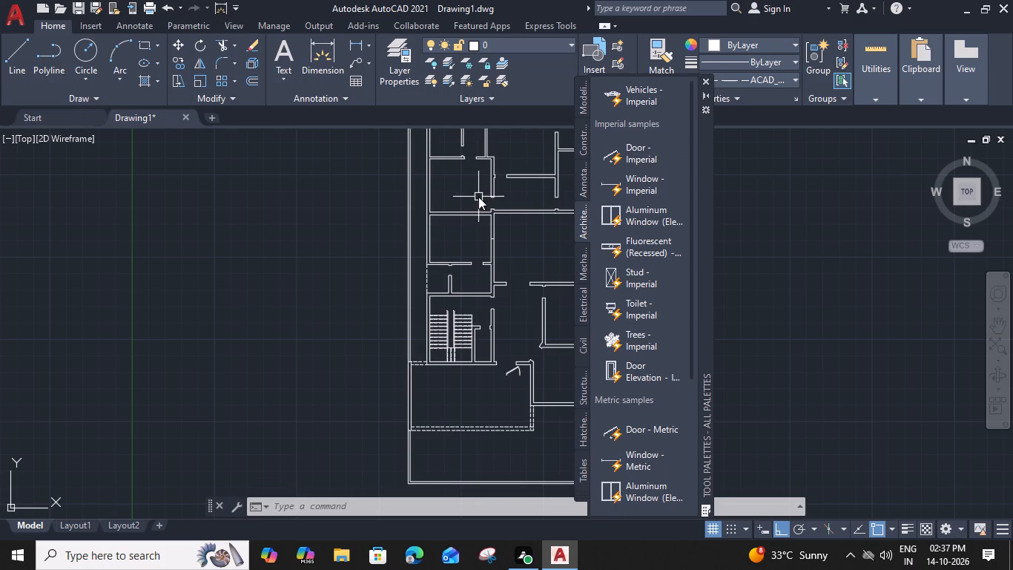
Place another Door - Imperial block in the room two rooms above the staircase's small upper room and close the tool palettes.
{"action": "left_click", "coordinate": [610, 154]}
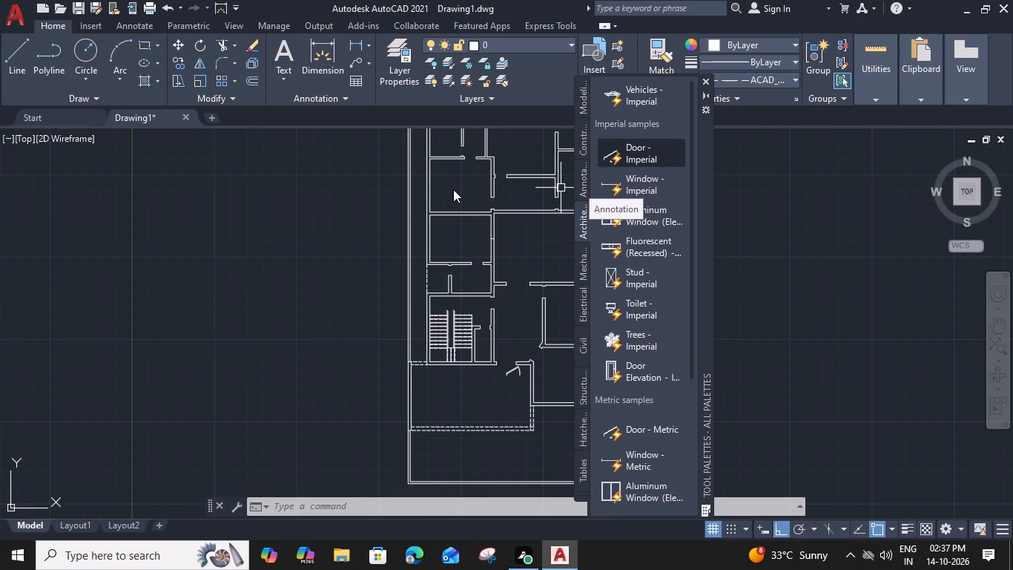
{"action": "left_click", "coordinate": [453, 189]}
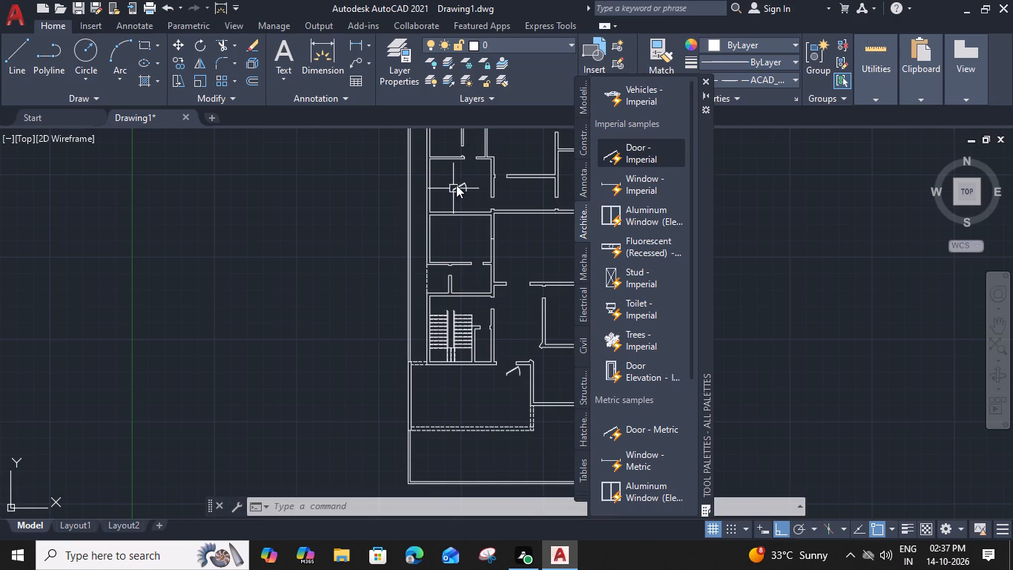
{"action": "left_click", "coordinate": [702, 83]}
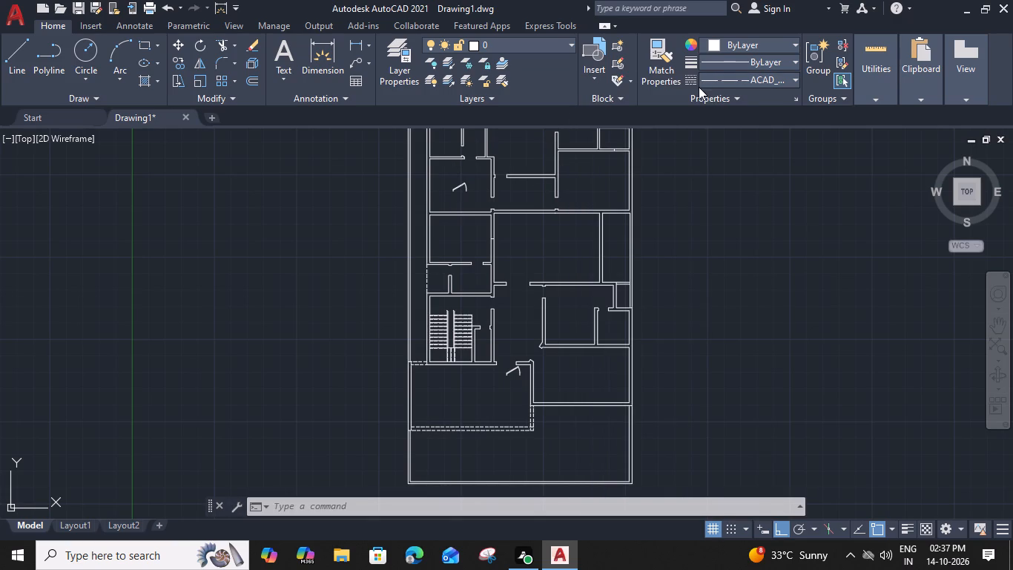
Set the opening angle of the door block inside that room to Open 90º.
{"action": "scroll", "coordinate": [493, 166], "scroll_direction": "up", "scroll_amount": 1}
{"action": "middle_click_drag", "start_coordinate": [456, 204], "coordinate": [527, 253]}
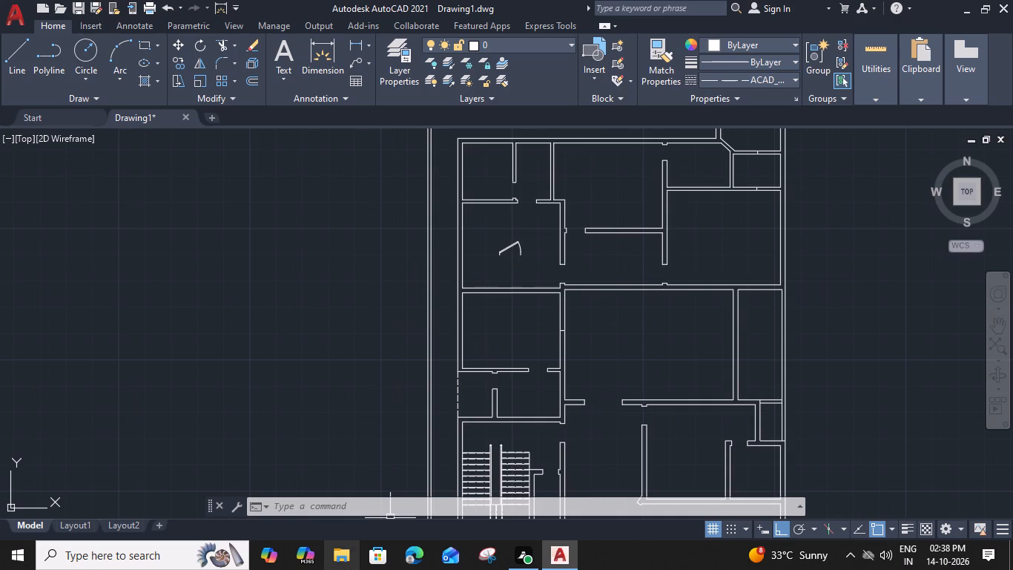
{"action": "scroll", "coordinate": [513, 241], "scroll_direction": "up", "scroll_amount": 2}
{"action": "left_click", "coordinate": [515, 249]}
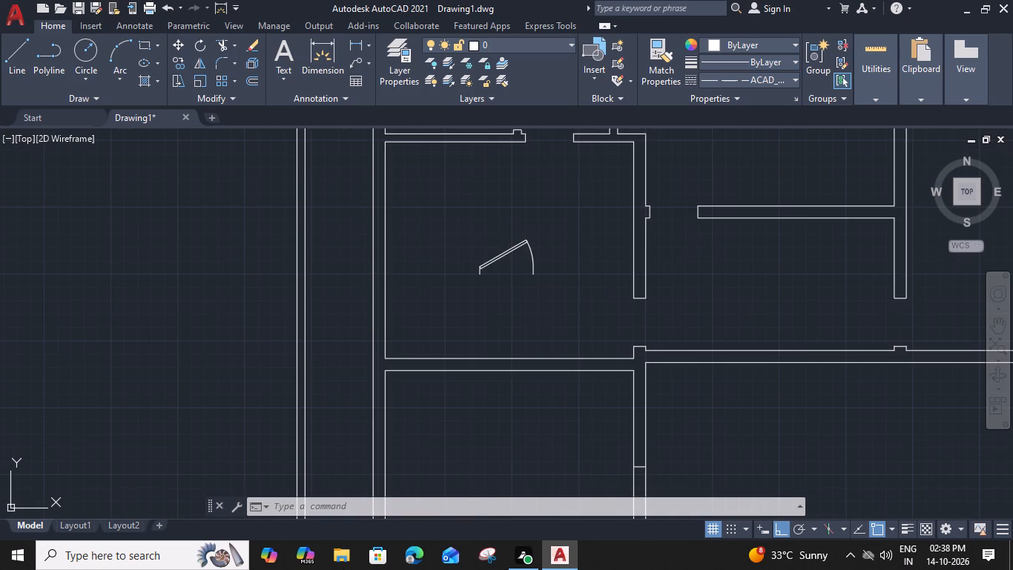
{"action": "left_click", "coordinate": [474, 247]}
{"action": "left_click", "coordinate": [510, 301]}
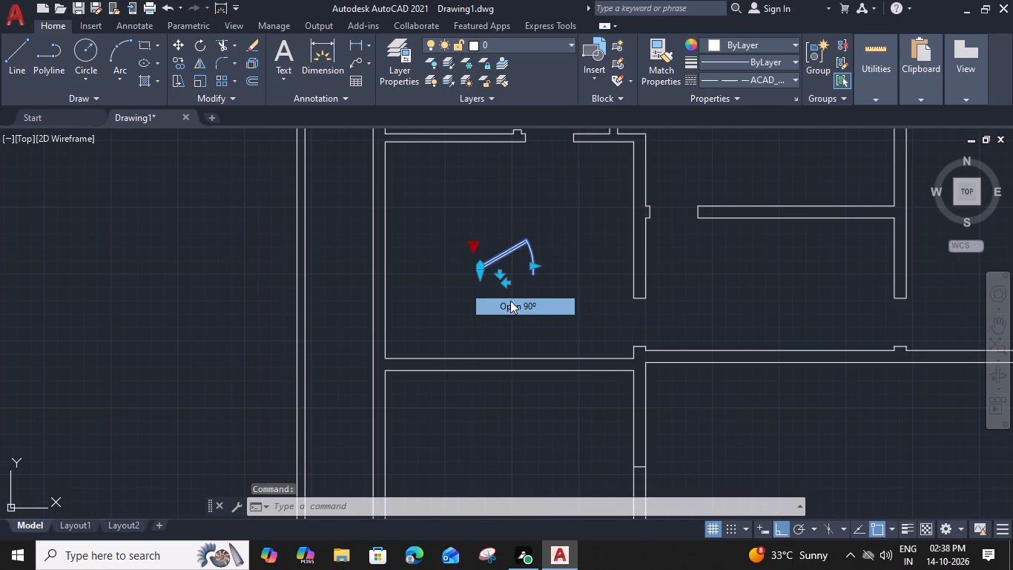
Move the 90° door by its lower hinge corner onto the lower corner of the short jamb in the adjacent room's doorway.
{"action": "key", "text": "m"}
{"action": "key", "text": "space"}
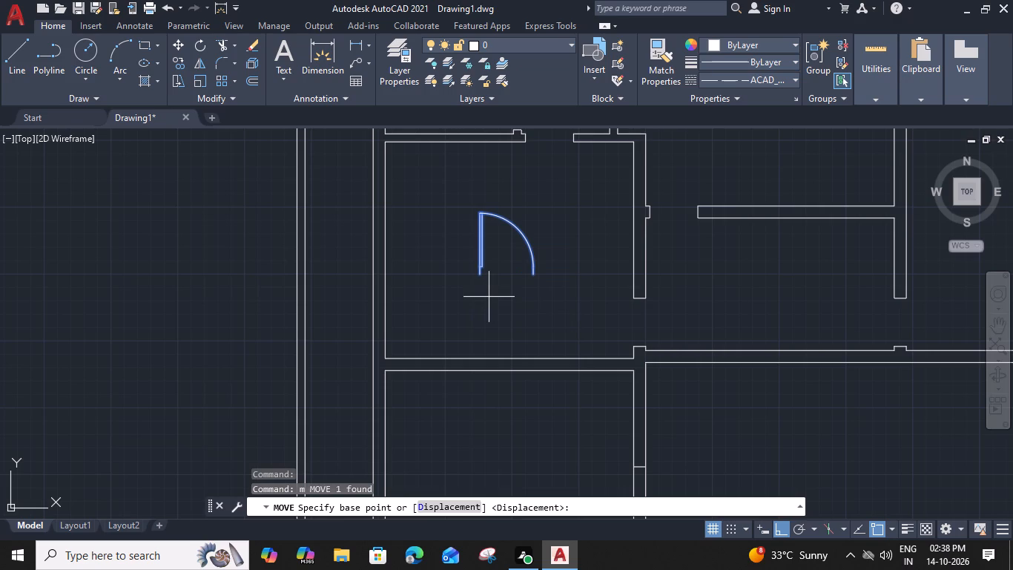
{"action": "left_click", "coordinate": [480, 278]}
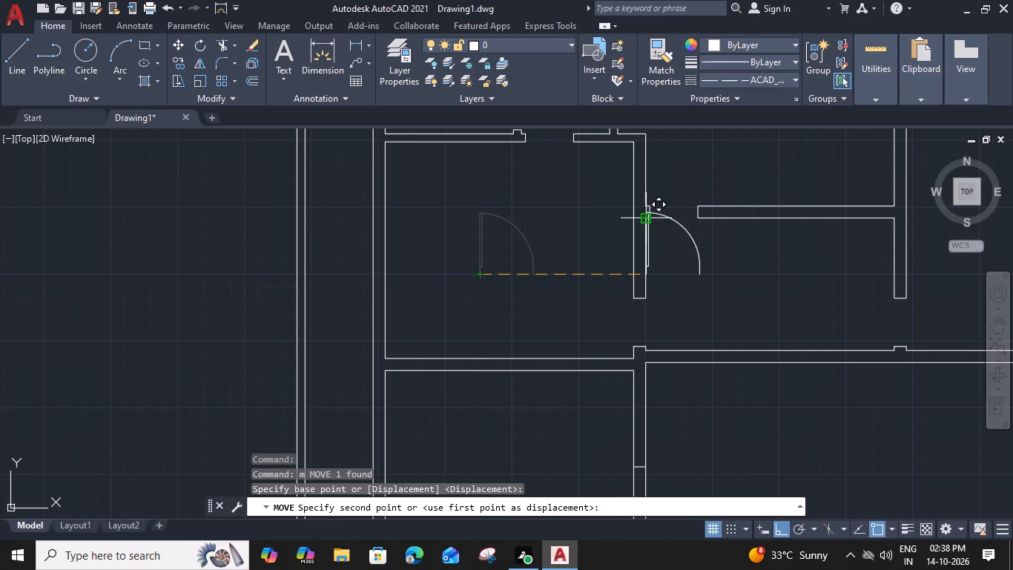
{"action": "left_click", "coordinate": [653, 219]}
Scale the moved door by reference from its hinge corner, matching its width to the doorway's opposite jamb.
{"action": "middle_click_drag", "start_coordinate": [675, 245], "coordinate": [610, 298]}
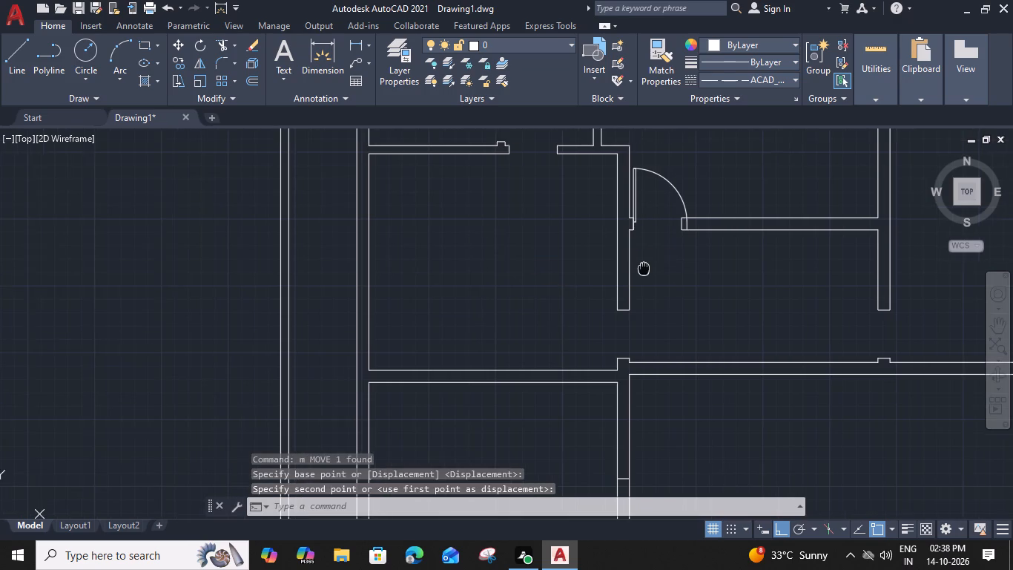
{"action": "middle_click_drag", "start_coordinate": [610, 298], "coordinate": [588, 316]}
{"action": "scroll", "coordinate": [572, 248], "scroll_direction": "up", "scroll_amount": 1}
{"action": "left_click", "coordinate": [561, 245]}
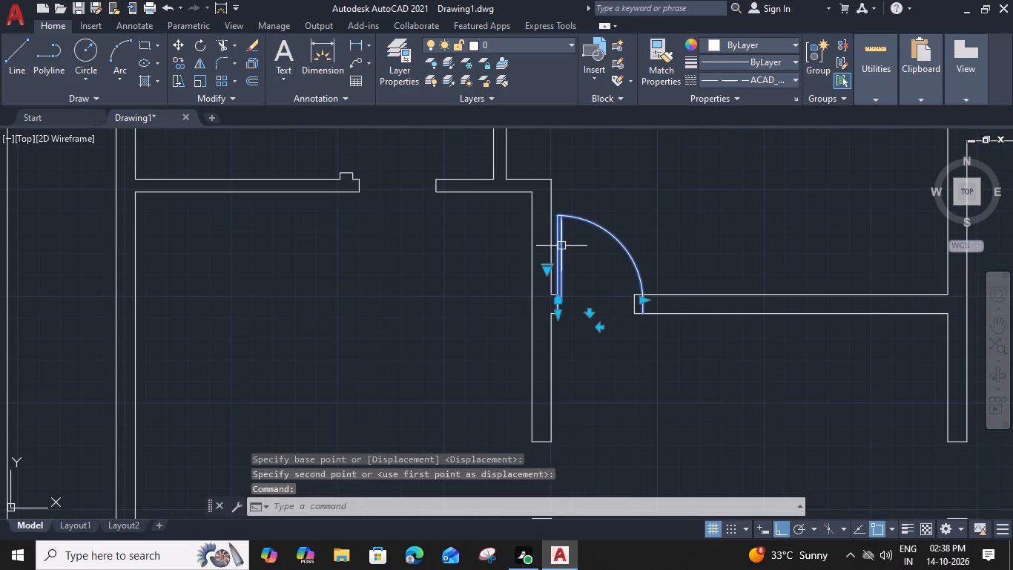
{"action": "type", "text": "sc"}
{"action": "key", "text": "space"}
{"action": "scroll", "coordinate": [557, 318], "scroll_direction": "up", "scroll_amount": 2}
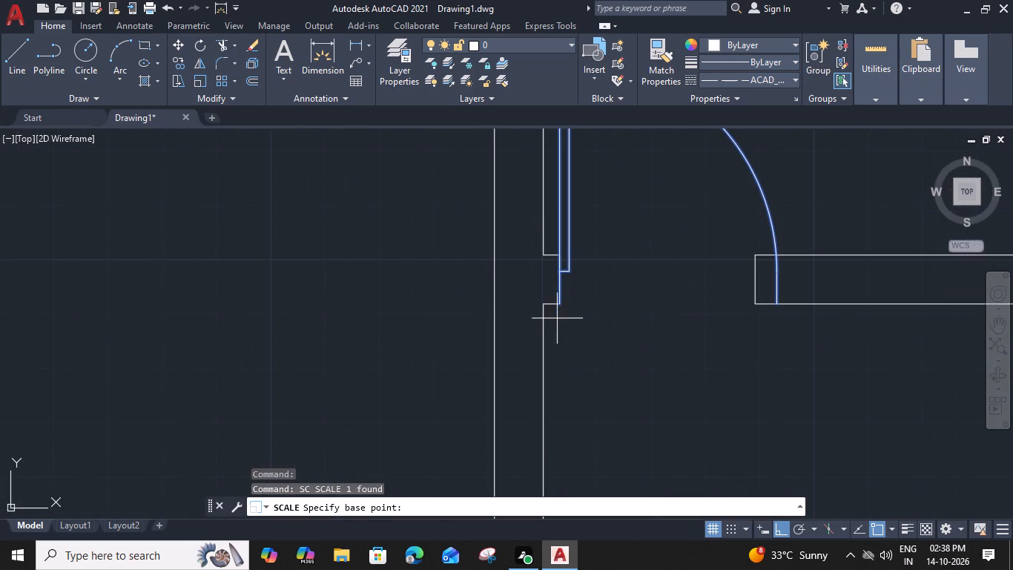
{"action": "left_click", "coordinate": [559, 303]}
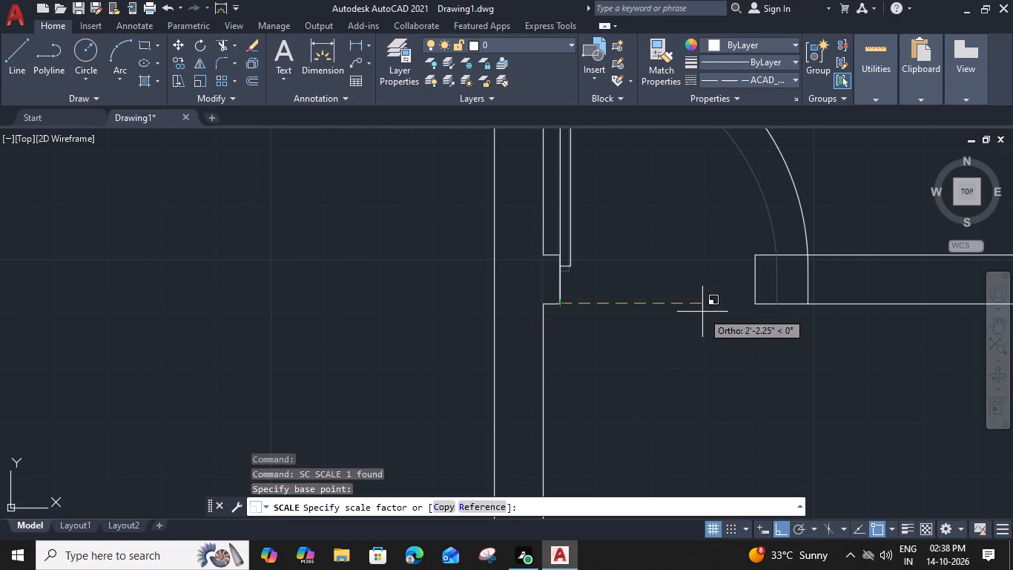
{"action": "type", "text": "r"}
{"action": "key", "text": "space"}
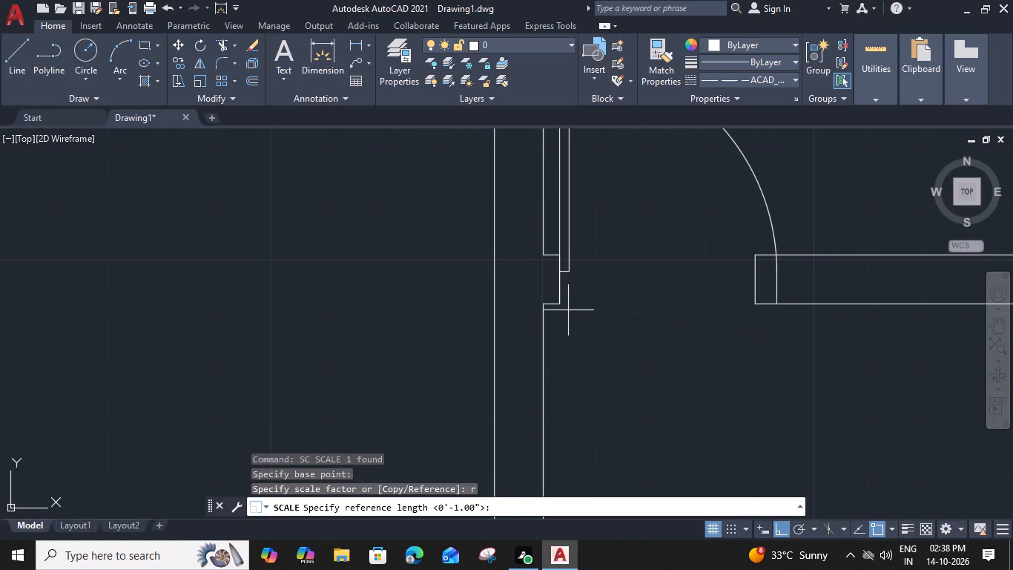
{"action": "left_click", "coordinate": [561, 303]}
{"action": "left_click", "coordinate": [780, 303]}
{"action": "left_click", "coordinate": [756, 304]}
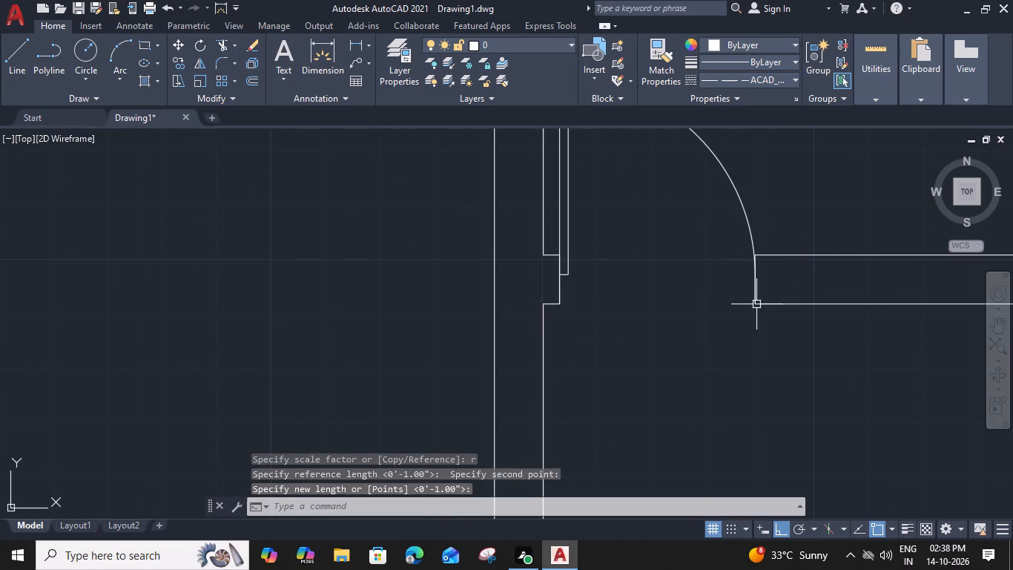
{"action": "key", "text": "Escape"}
Copy the fitted door by its hinge corner to the lower corner of the entrance opening's jamb nearest the staircase.
{"action": "scroll", "coordinate": [755, 304], "scroll_direction": "down", "scroll_amount": 3}
{"action": "middle_click_drag", "start_coordinate": [736, 328], "coordinate": [676, 268]}
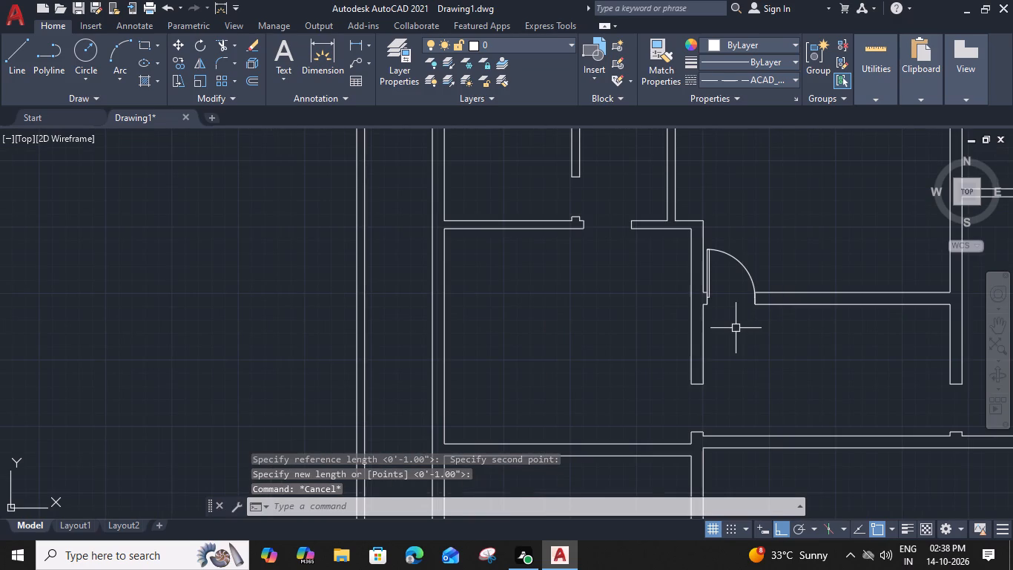
{"action": "middle_click_drag", "start_coordinate": [676, 268], "coordinate": [614, 217]}
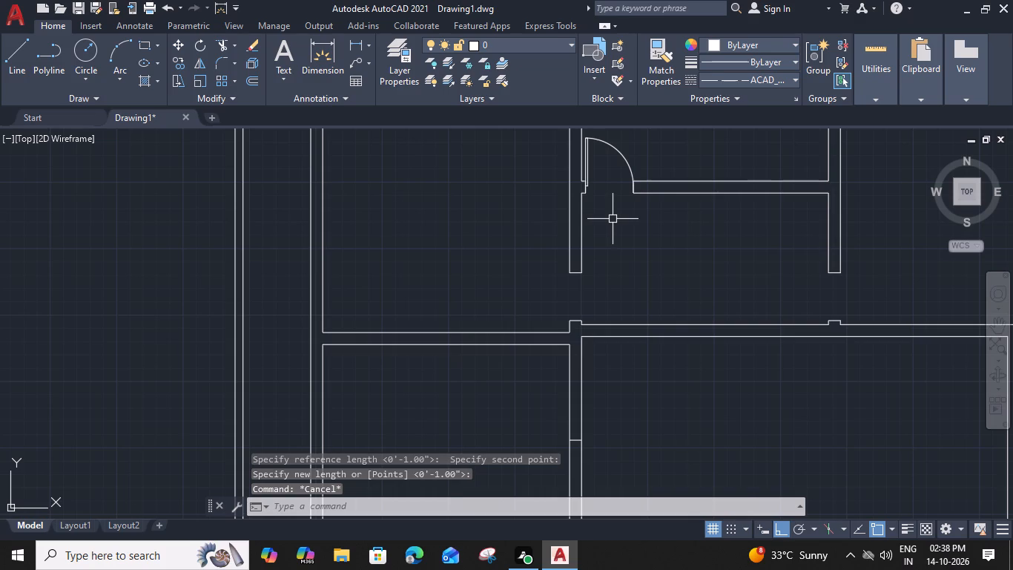
{"action": "scroll", "coordinate": [584, 278], "scroll_direction": "down", "scroll_amount": 2}
{"action": "left_click", "coordinate": [592, 217]}
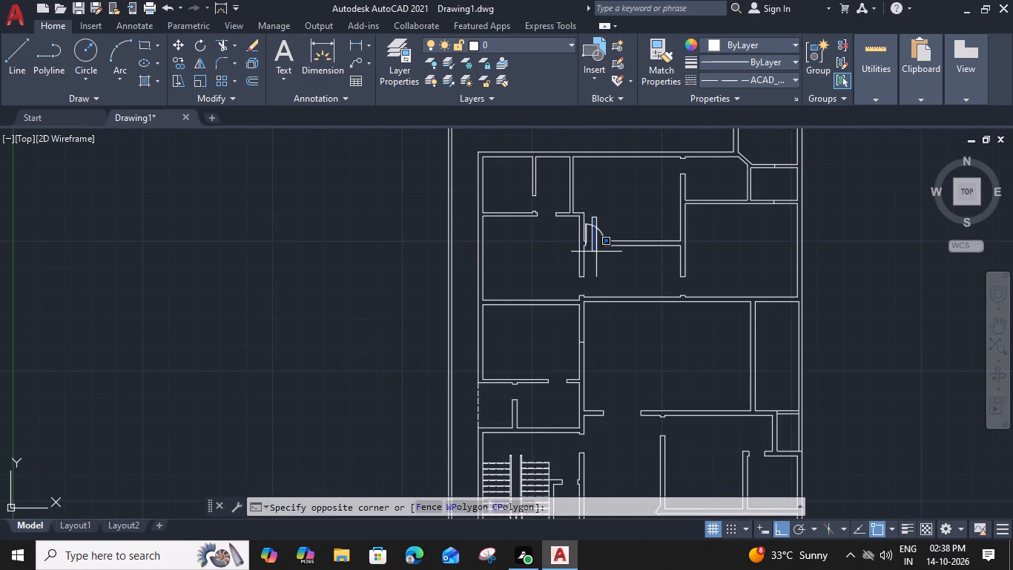
{"action": "left_click", "coordinate": [596, 252]}
{"action": "left_click", "coordinate": [599, 230]}
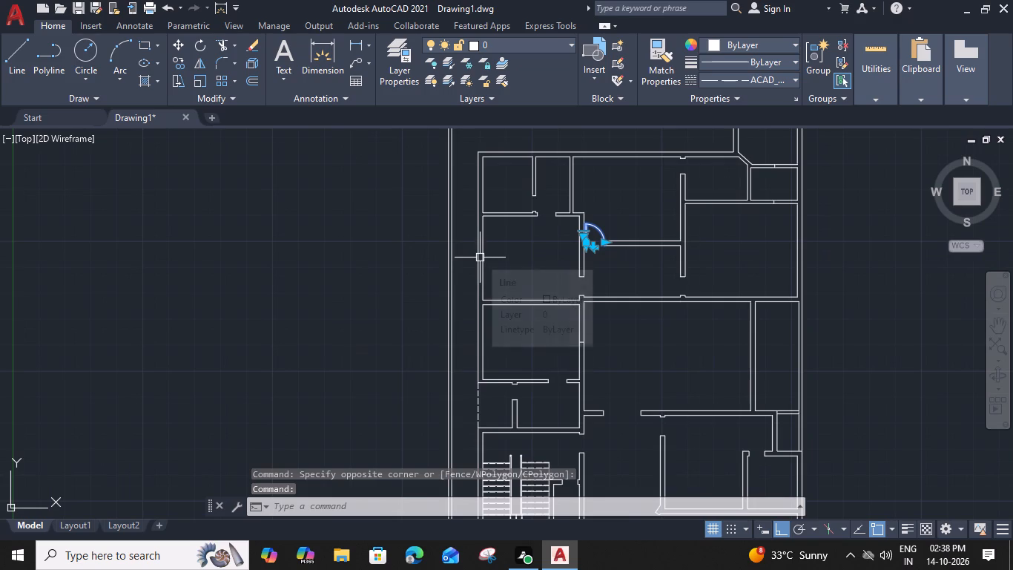
{"action": "type", "text": "co"}
{"action": "key", "text": "space"}
{"action": "scroll", "coordinate": [620, 237], "scroll_direction": "up", "scroll_amount": 1}
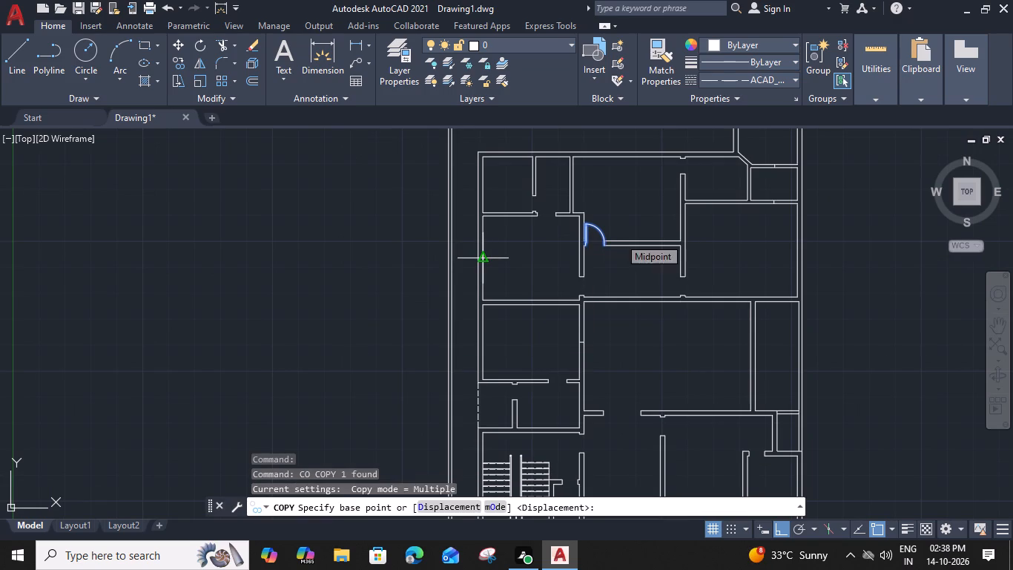
{"action": "scroll", "coordinate": [619, 237], "scroll_direction": "up", "scroll_amount": 1}
{"action": "left_click", "coordinate": [533, 256]}
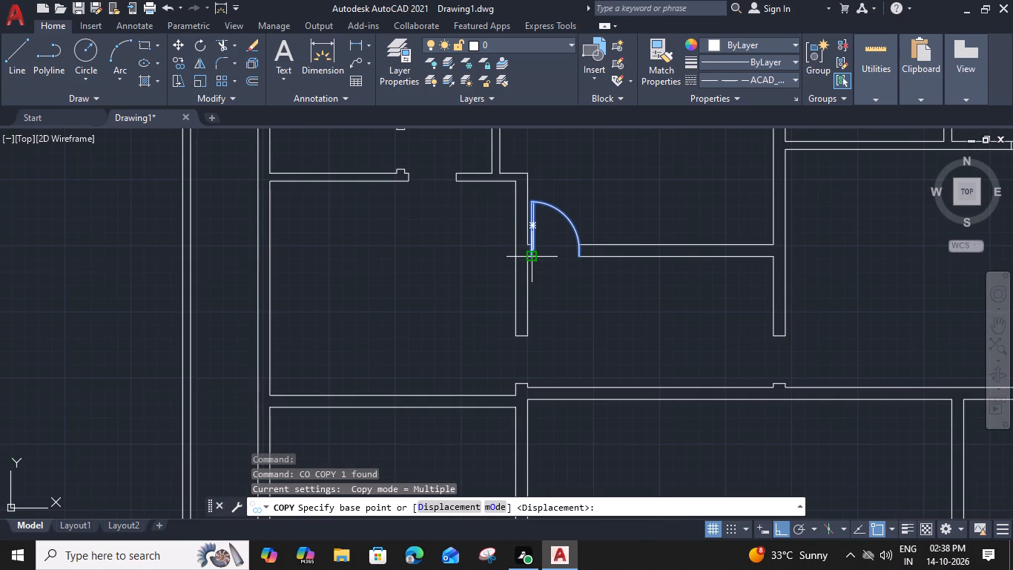
{"action": "middle_click_drag", "start_coordinate": [533, 374], "coordinate": [556, 140]}
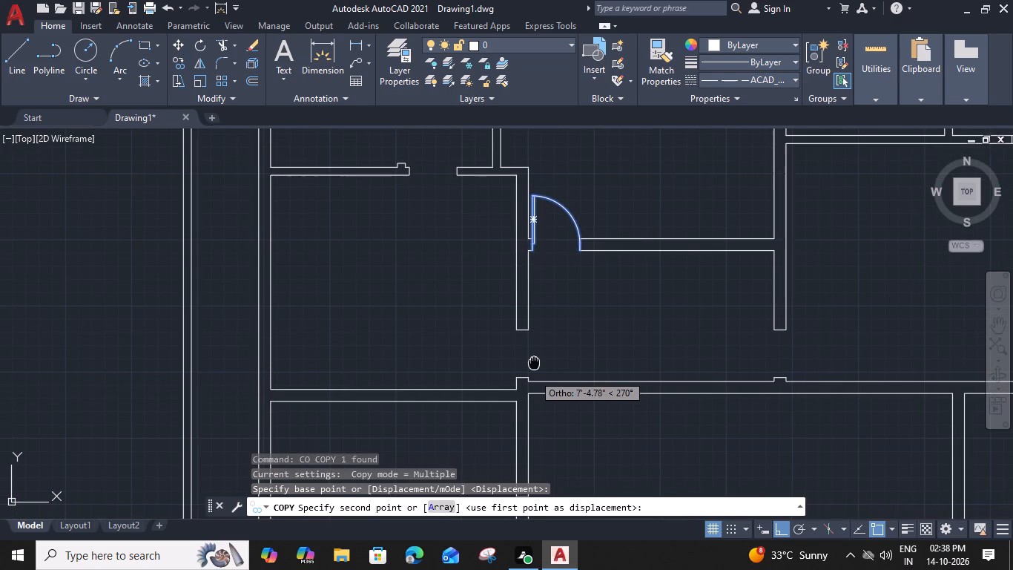
{"action": "scroll", "coordinate": [559, 214], "scroll_direction": "down", "scroll_amount": 2}
{"action": "middle_click_drag", "start_coordinate": [570, 419], "coordinate": [567, 348]}
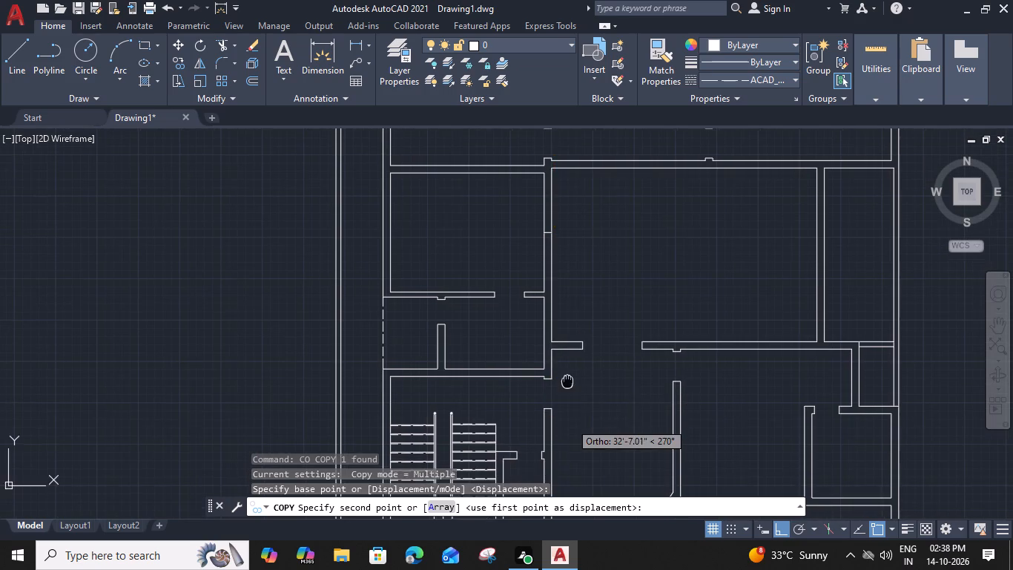
{"action": "middle_click_drag", "start_coordinate": [567, 348], "coordinate": [570, 255]}
{"action": "scroll", "coordinate": [575, 406], "scroll_direction": "up", "scroll_amount": 3}
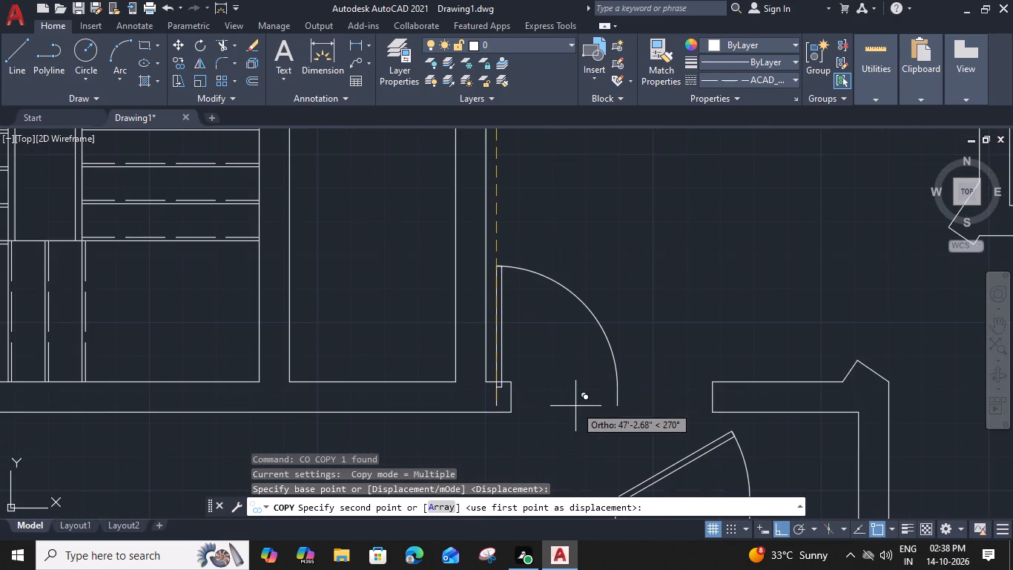
{"action": "left_click", "coordinate": [512, 416]}
{"action": "key", "text": "Escape"}
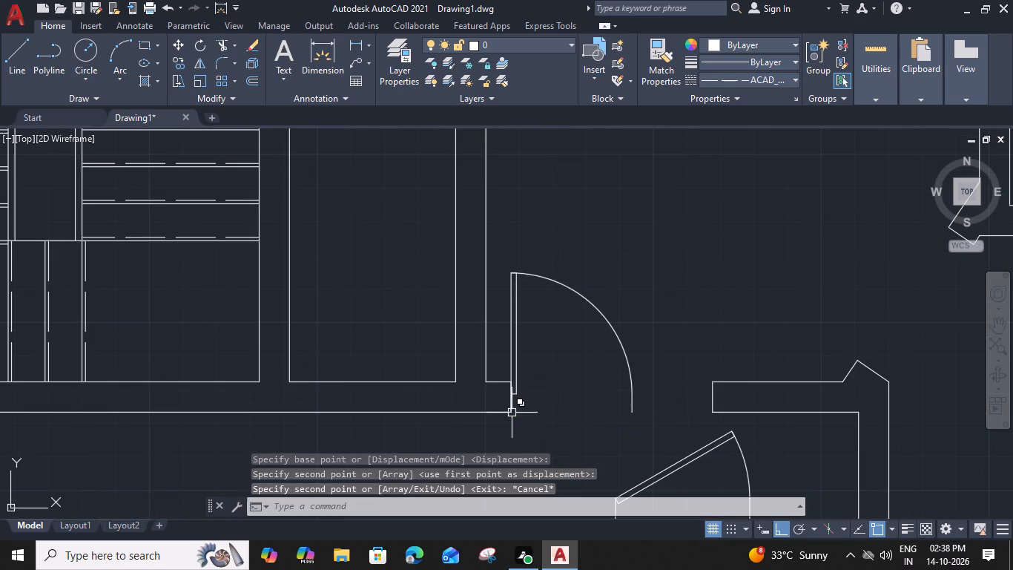
Set the opening angle of the loose 30° door block below the entrance opening to Open 90º.
{"action": "scroll", "coordinate": [529, 345], "scroll_direction": "down", "scroll_amount": 3}
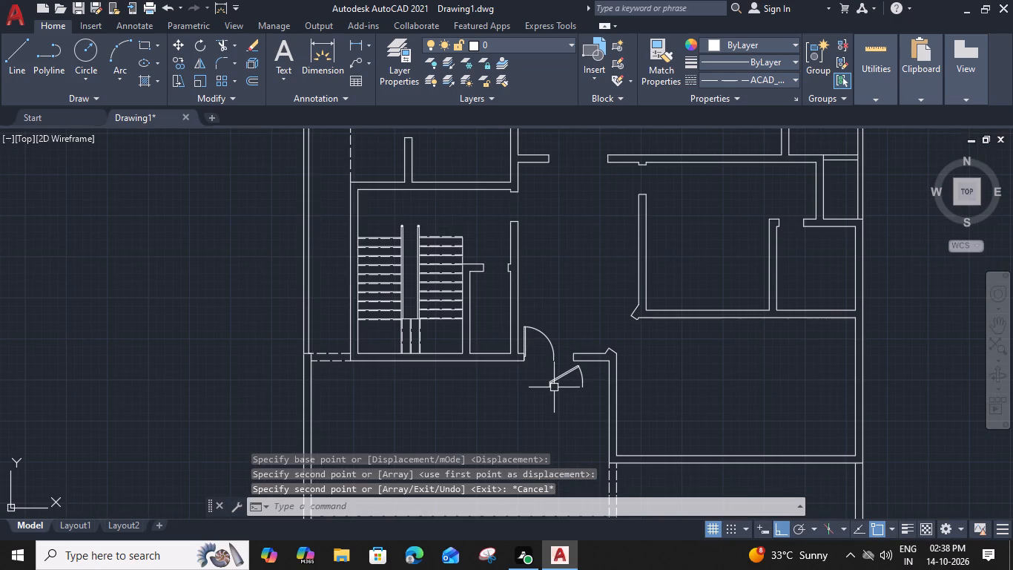
{"action": "left_click", "coordinate": [557, 377]}
{"action": "left_click", "coordinate": [547, 370]}
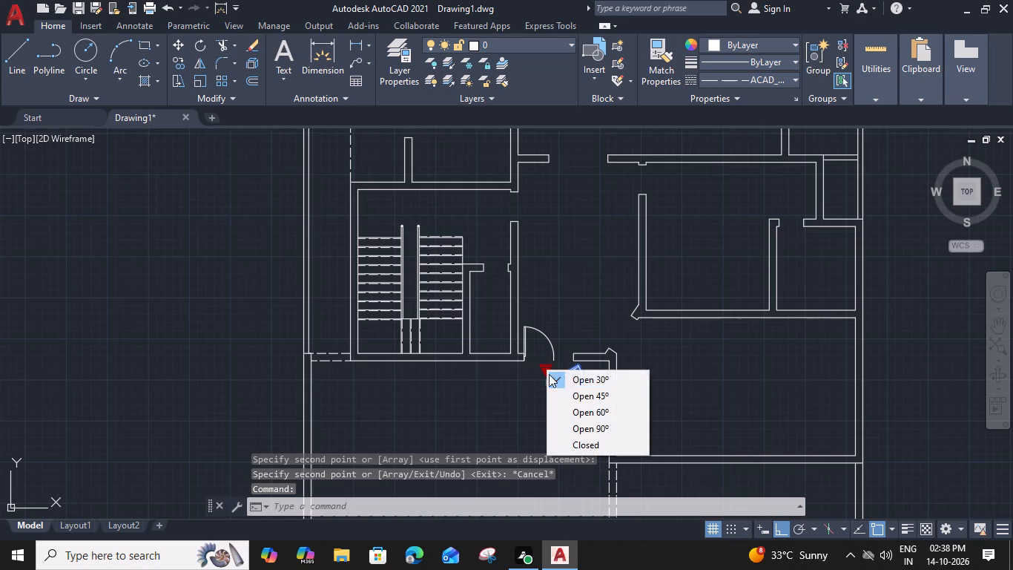
{"action": "left_click", "coordinate": [593, 427]}
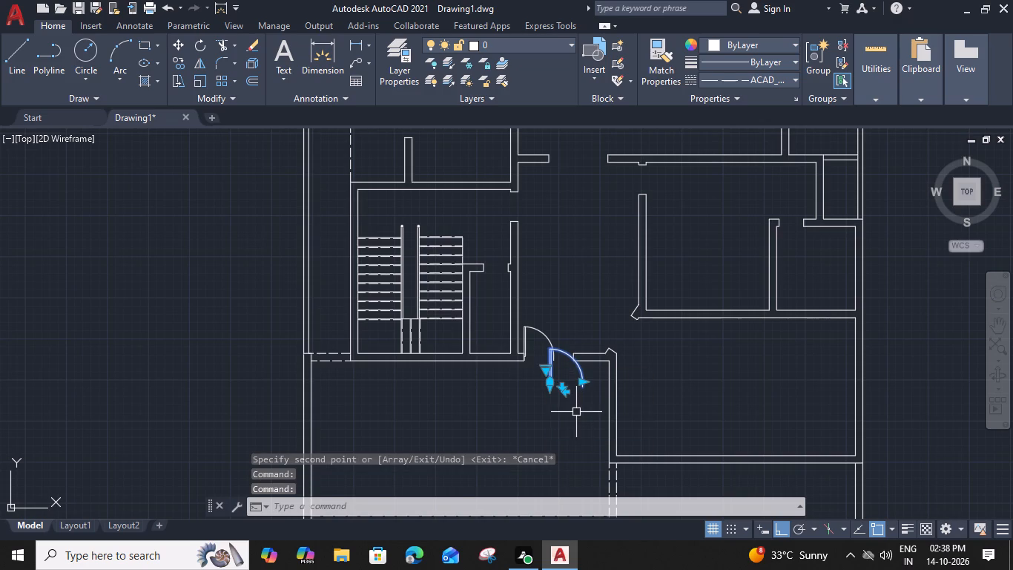
Rotate that door block a quarter turn counterclockwise about its lower hinge corner.
{"action": "type", "text": "ro"}
{"action": "key", "text": "space"}
{"action": "scroll", "coordinate": [558, 395], "scroll_direction": "up", "scroll_amount": 2}
{"action": "left_click", "coordinate": [545, 386]}
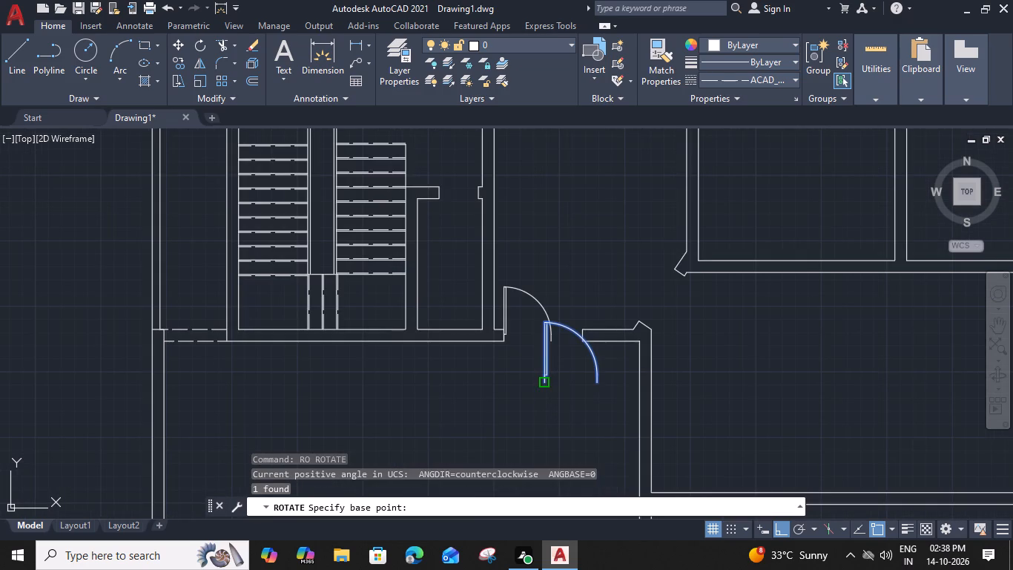
{"action": "scroll", "coordinate": [544, 338], "scroll_direction": "up", "scroll_amount": 3}
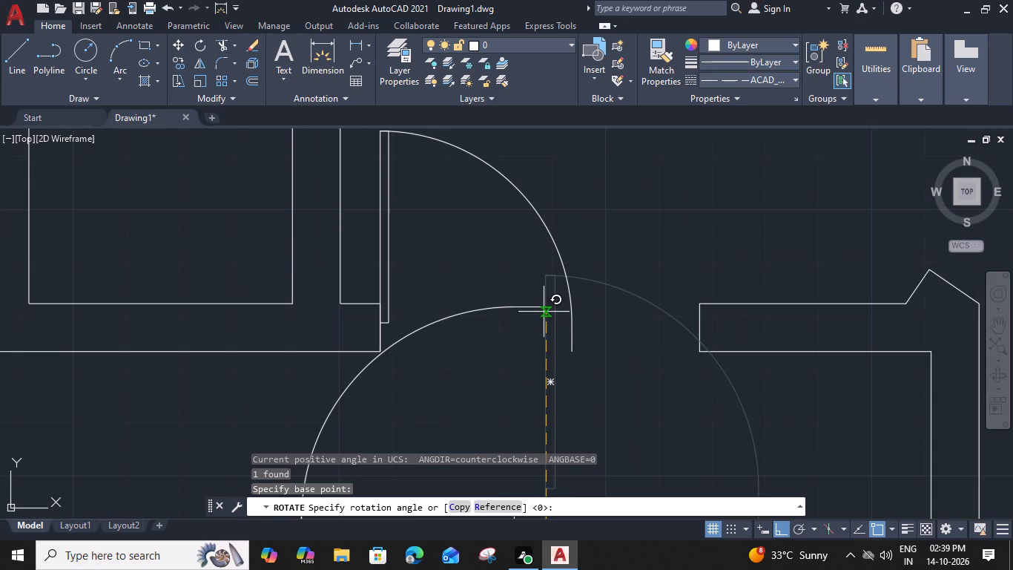
{"action": "left_click", "coordinate": [547, 307]}
{"action": "scroll", "coordinate": [547, 307], "scroll_direction": "down", "scroll_amount": 1}
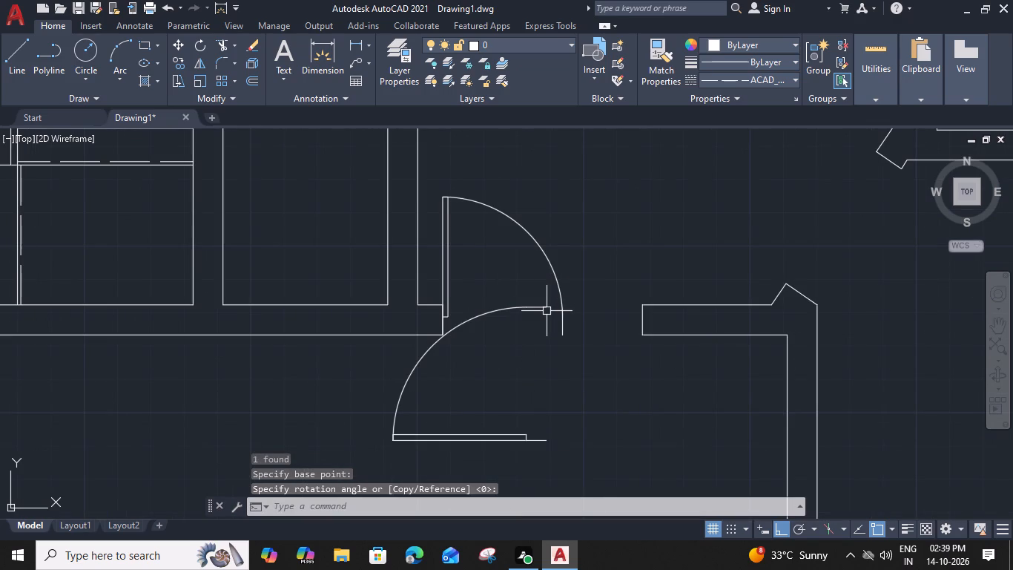
Move the rotated door by its hinge corner onto the room-side top corner of the lower jamb, in the doorway across the hall from the staircase.
{"action": "left_click", "coordinate": [521, 307]}
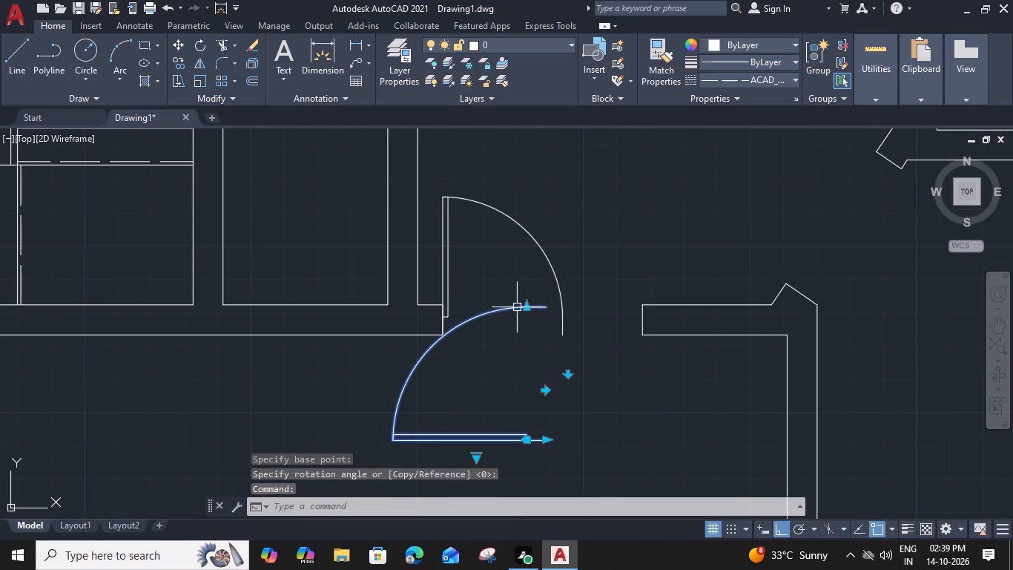
{"action": "key", "text": "m"}
{"action": "key", "text": "space"}
{"action": "left_click", "coordinate": [544, 443]}
{"action": "scroll", "coordinate": [544, 442], "scroll_direction": "down", "scroll_amount": 2}
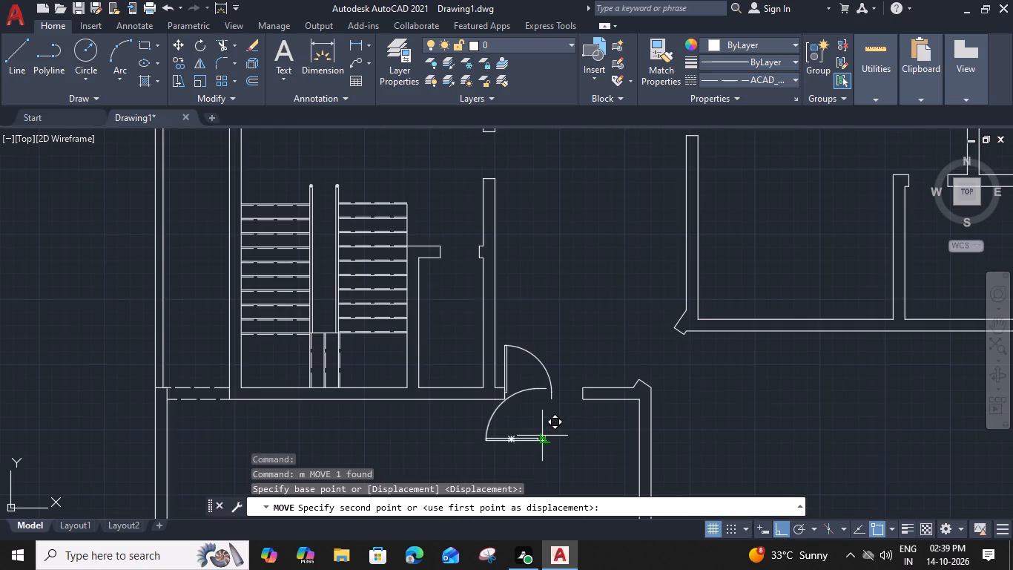
{"action": "middle_click_drag", "start_coordinate": [540, 293], "coordinate": [515, 436]}
{"action": "scroll", "coordinate": [653, 258], "scroll_direction": "up", "scroll_amount": 1}
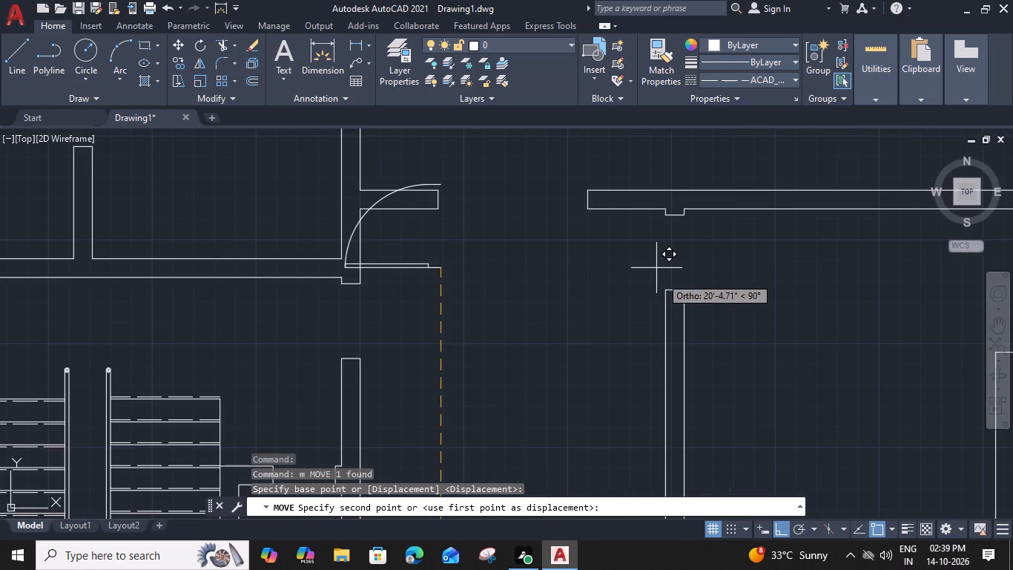
{"action": "left_click", "coordinate": [688, 288]}
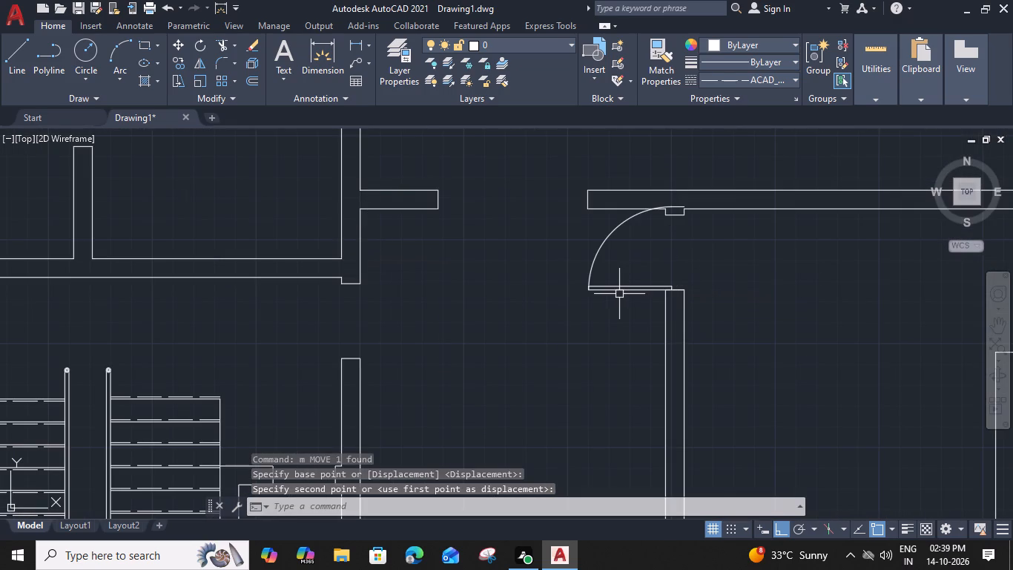
Flip the door in both directions so it swings into the room and hinges at the doorway's upper jamb.
{"action": "left_click", "coordinate": [621, 289]}
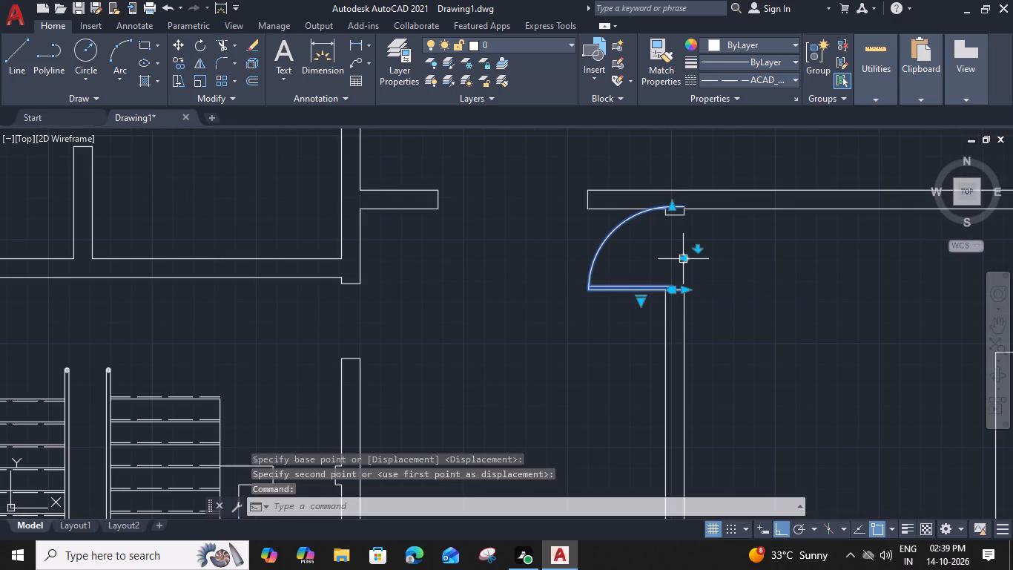
{"action": "left_click", "coordinate": [682, 257]}
{"action": "key", "text": "Escape"}
{"action": "middle_click_drag", "start_coordinate": [705, 321], "coordinate": [707, 353]}
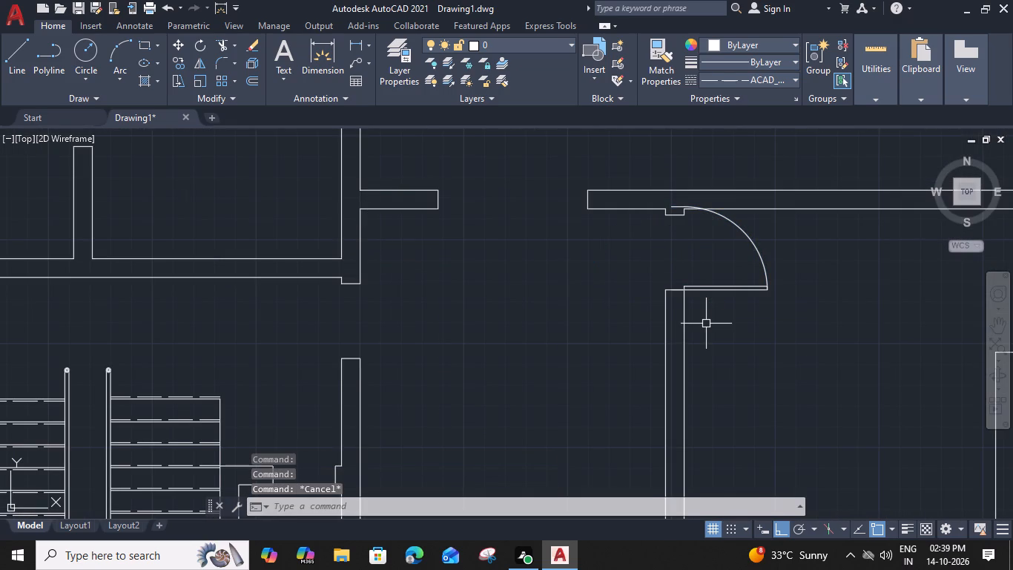
{"action": "left_click", "coordinate": [703, 317]}
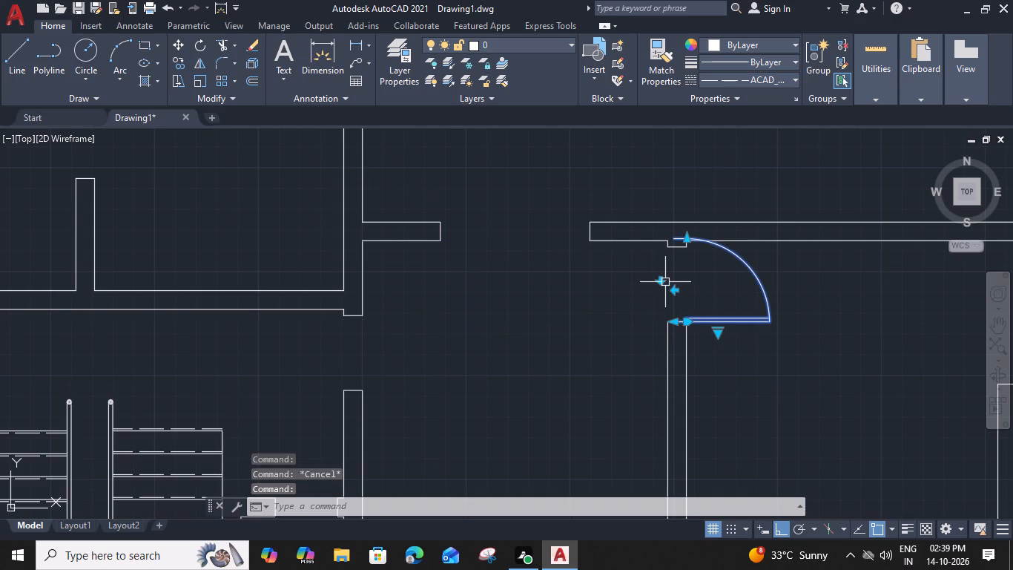
{"action": "left_click", "coordinate": [662, 279]}
{"action": "key", "text": "Escape"}
Measure the clear width of this doorway.
{"action": "key", "text": "m"}
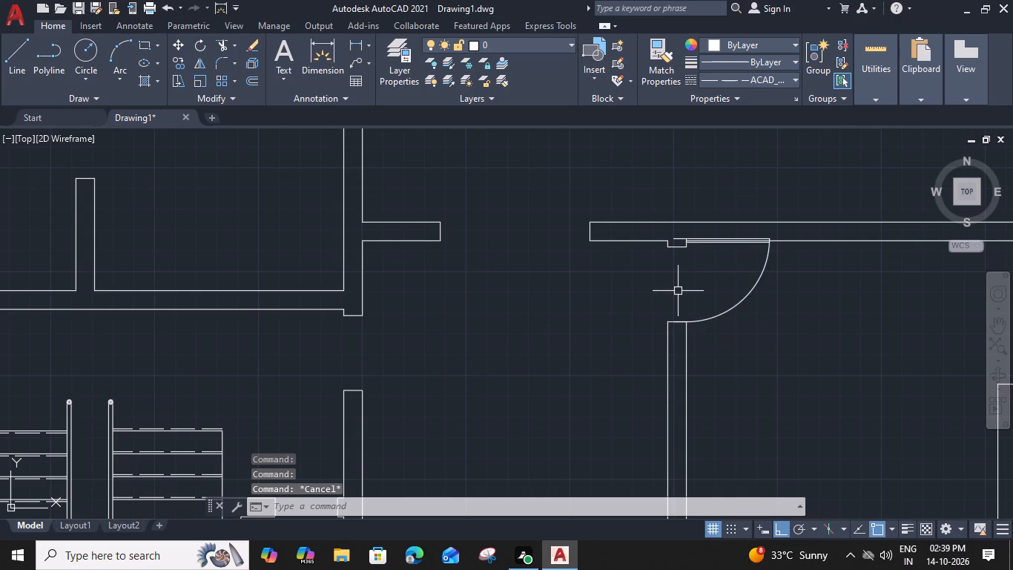
{"action": "type", "text": "ea"}
{"action": "key", "text": "space"}
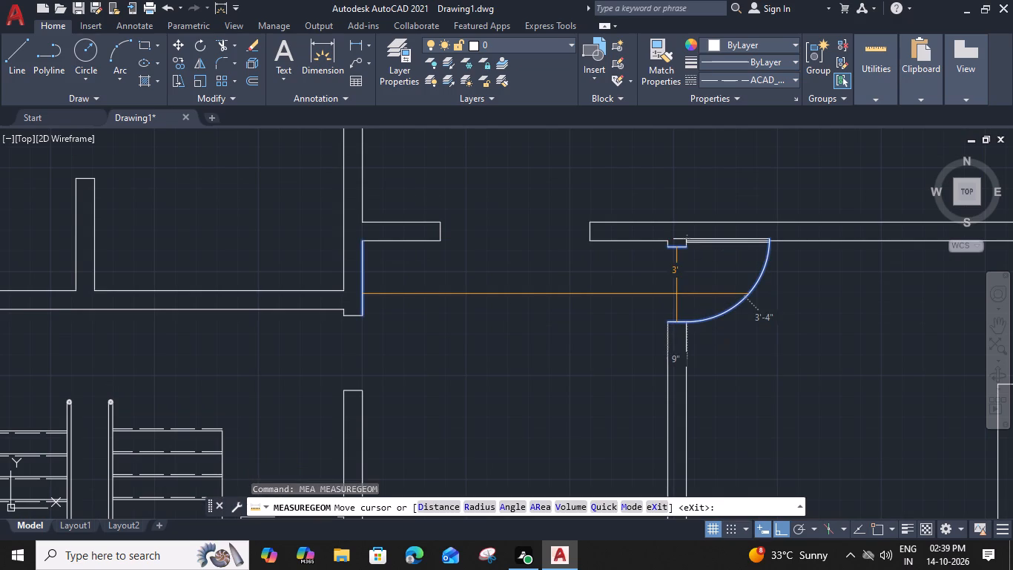
{"action": "key", "text": "Escape"}
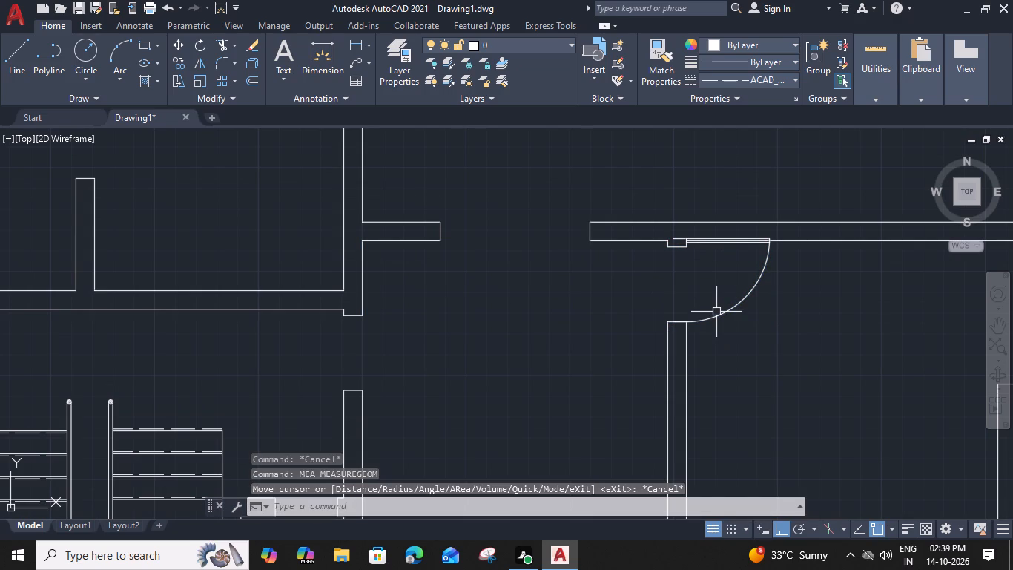
Scale the flipped door by reference from its closing end on the lower jamb, matching its width to the upper jamb's edge.
{"action": "left_click", "coordinate": [716, 312]}
{"action": "key", "text": "s"}
{"action": "type", "text": "c"}
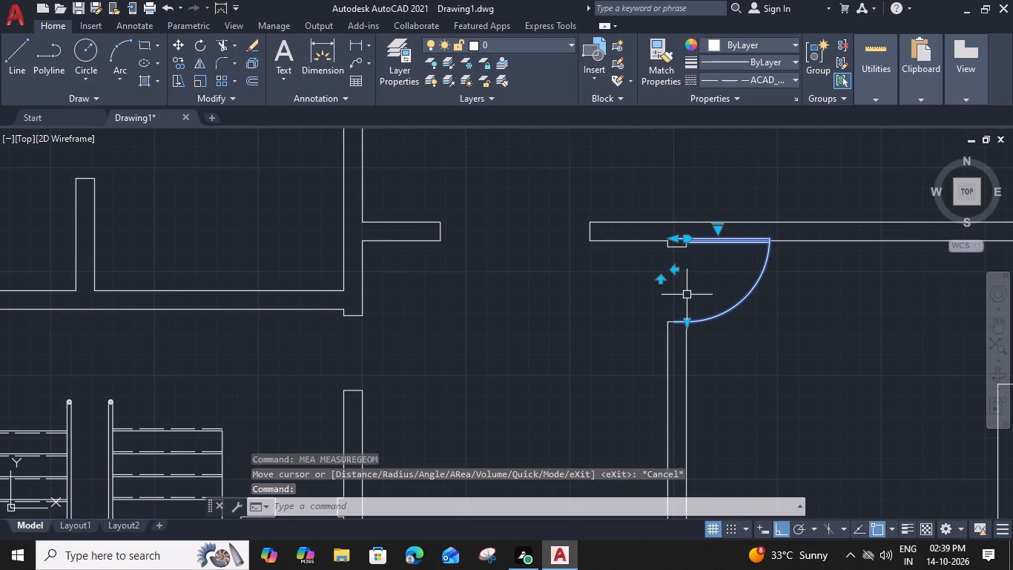
{"action": "key", "text": "space"}
{"action": "scroll", "coordinate": [684, 293], "scroll_direction": "up", "scroll_amount": 2}
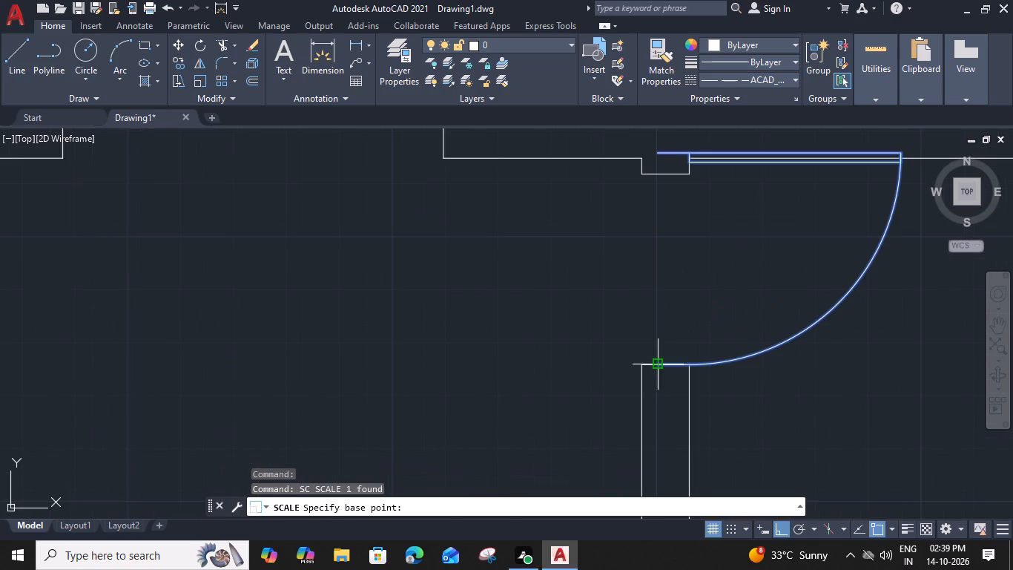
{"action": "left_click", "coordinate": [656, 366]}
{"action": "type", "text": "r"}
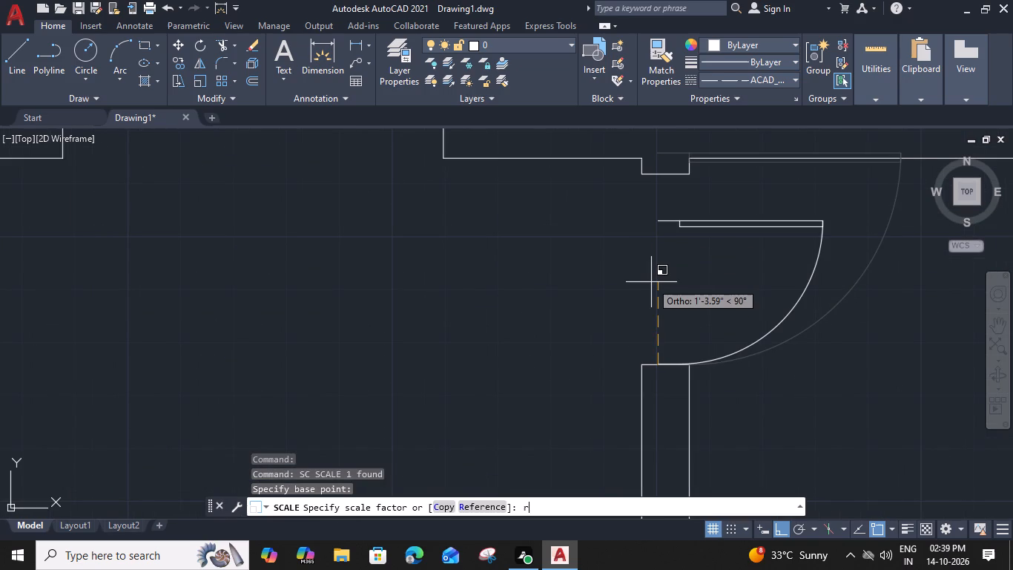
{"action": "key", "text": "space"}
{"action": "left_click", "coordinate": [659, 363]}
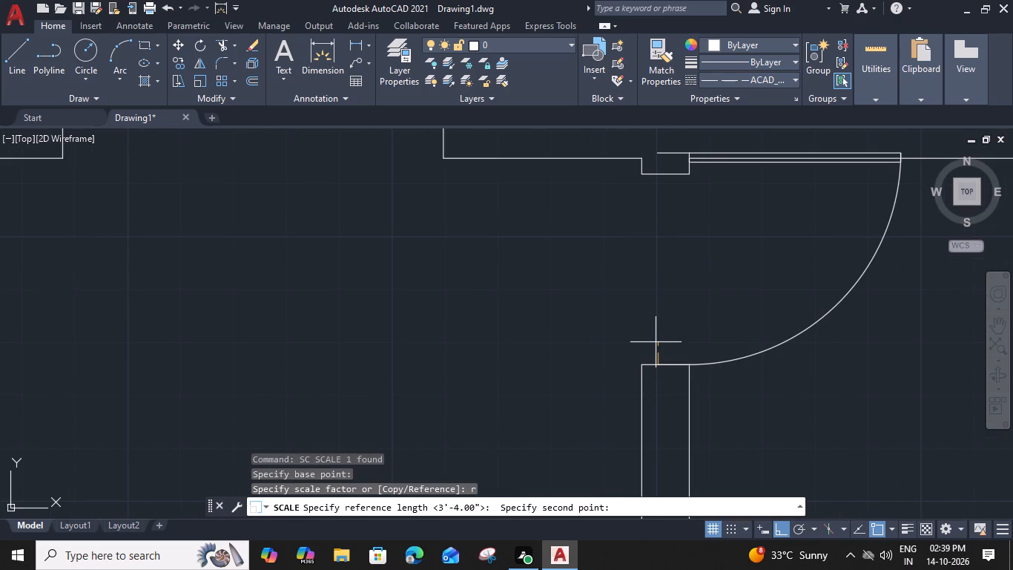
{"action": "left_click", "coordinate": [656, 154]}
{"action": "left_click", "coordinate": [655, 173]}
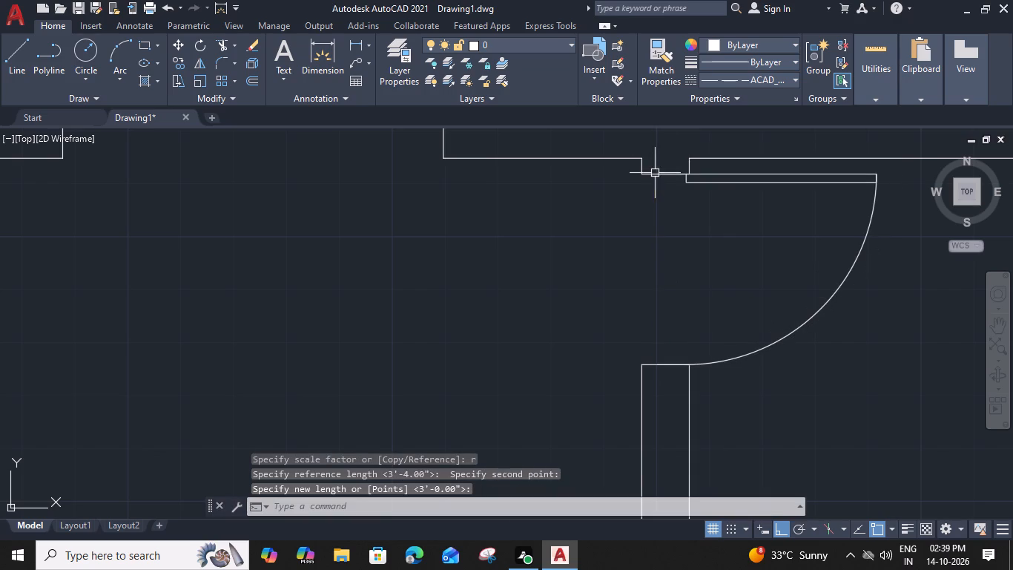
{"action": "middle_click_drag", "start_coordinate": [696, 233], "coordinate": [750, 324]}
Move the scaled door by its upper hinge corner onto the hall-side corner of the doorway's upper jamb.
{"action": "left_click", "coordinate": [768, 264]}
{"action": "type", "text": "m"}
{"action": "key", "text": "space"}
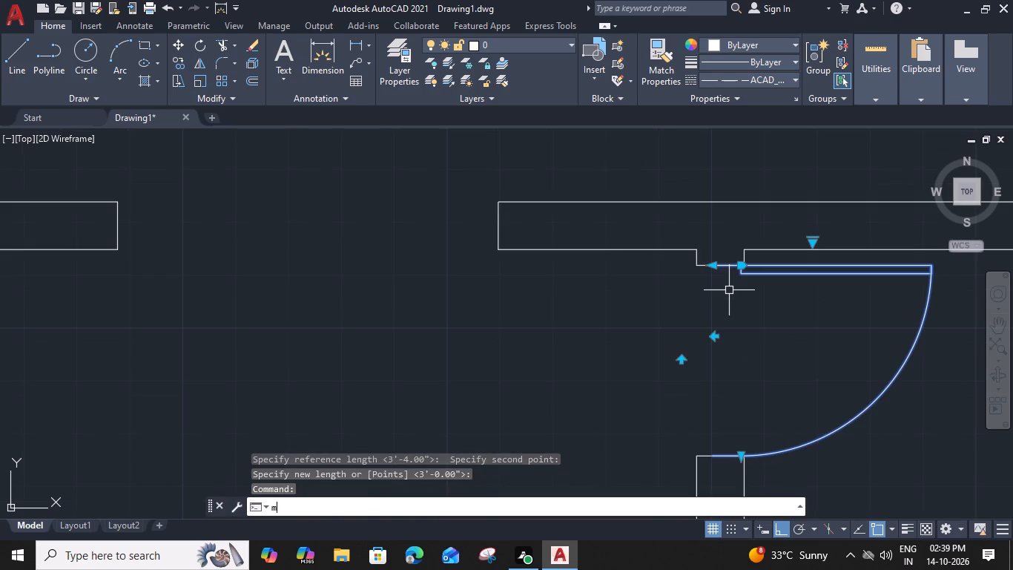
{"action": "scroll", "coordinate": [718, 240], "scroll_direction": "up", "scroll_amount": 1}
{"action": "left_click", "coordinate": [712, 278]}
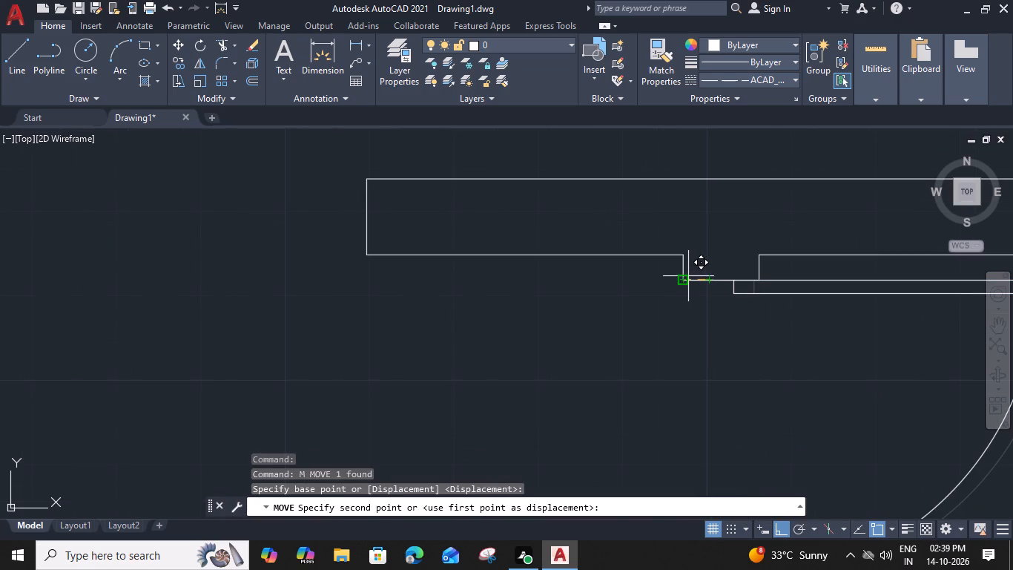
{"action": "left_click", "coordinate": [685, 281]}
{"action": "scroll", "coordinate": [685, 281], "scroll_direction": "down", "scroll_amount": 4}
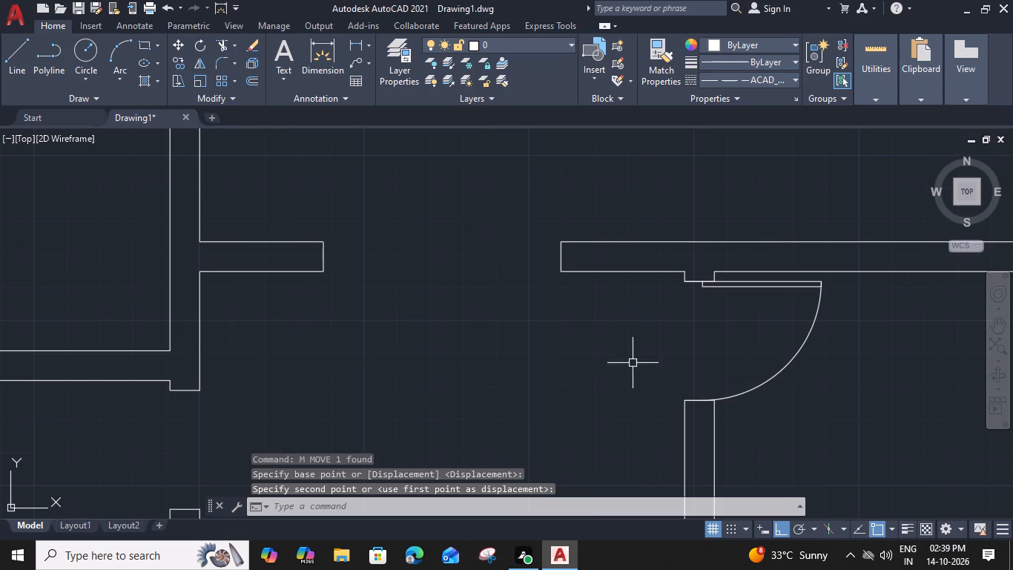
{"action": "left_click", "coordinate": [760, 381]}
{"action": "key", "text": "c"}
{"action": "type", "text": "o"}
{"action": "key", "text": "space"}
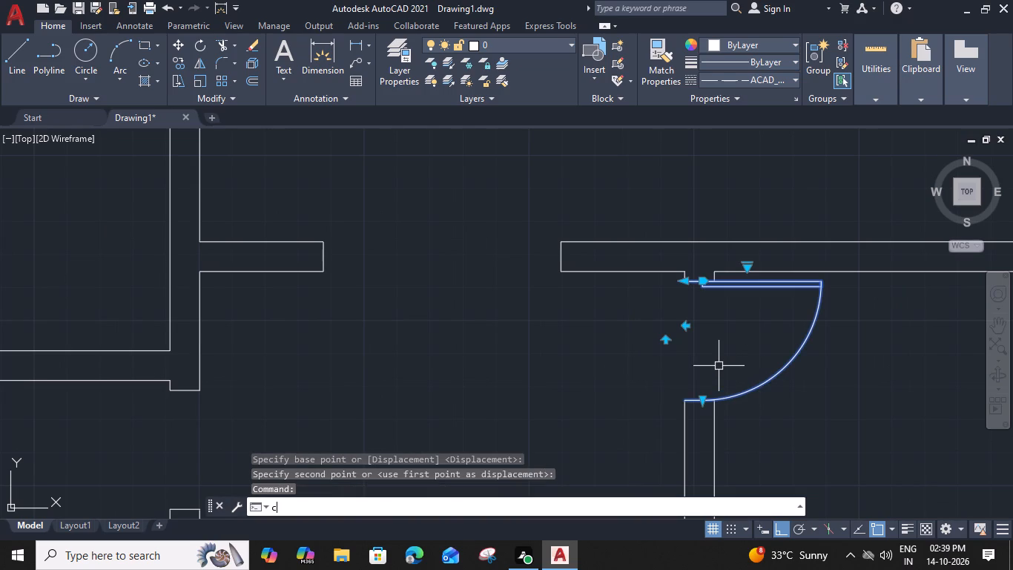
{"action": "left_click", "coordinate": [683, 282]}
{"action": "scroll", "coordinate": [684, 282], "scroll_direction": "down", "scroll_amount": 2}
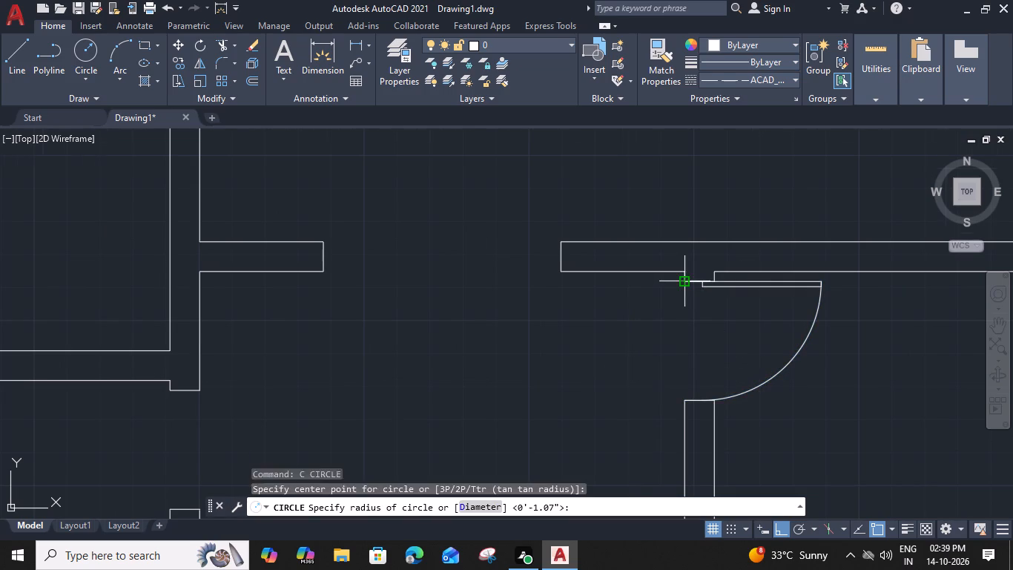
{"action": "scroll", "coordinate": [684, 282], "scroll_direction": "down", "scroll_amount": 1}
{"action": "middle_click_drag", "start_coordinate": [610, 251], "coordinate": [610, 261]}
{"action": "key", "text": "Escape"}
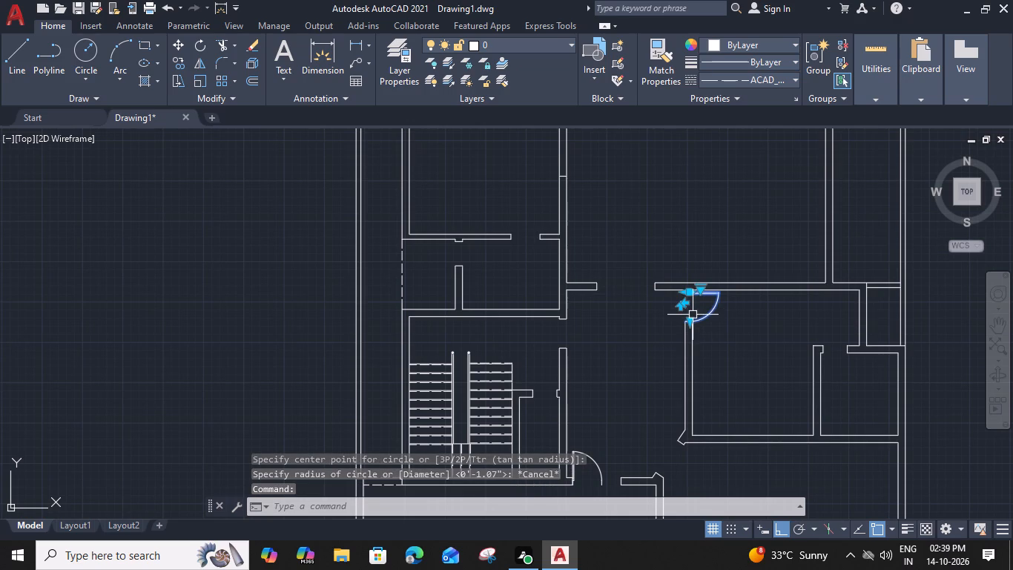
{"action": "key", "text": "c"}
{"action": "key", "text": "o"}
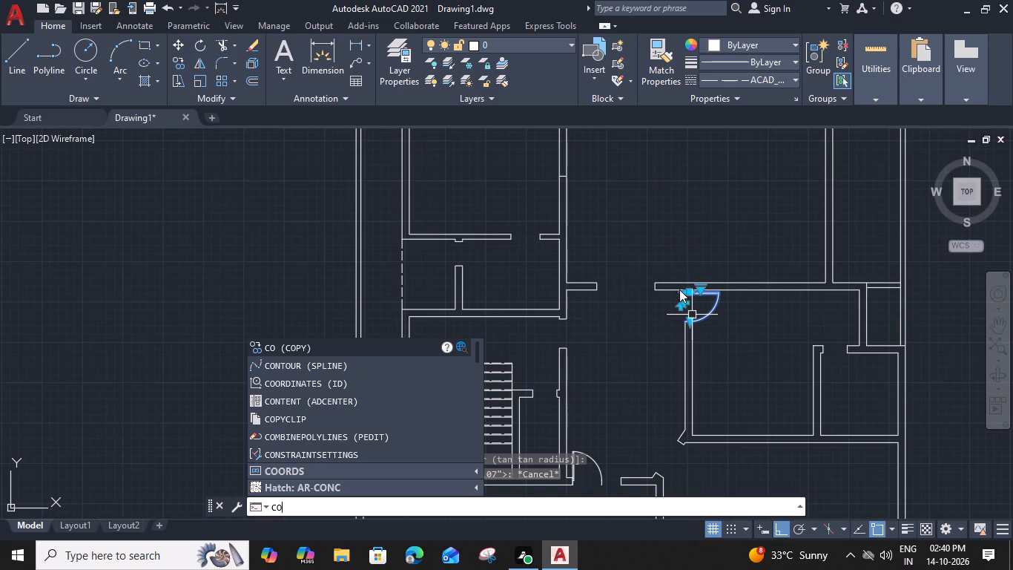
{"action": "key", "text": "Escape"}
Copy the fitted door from its upper hinge corner onto the left corners of the upper jambs of the two facing lobby doorways.
{"action": "scroll", "coordinate": [688, 307], "scroll_direction": "up", "scroll_amount": 2}
{"action": "middle_click_drag", "start_coordinate": [696, 312], "coordinate": [698, 361]}
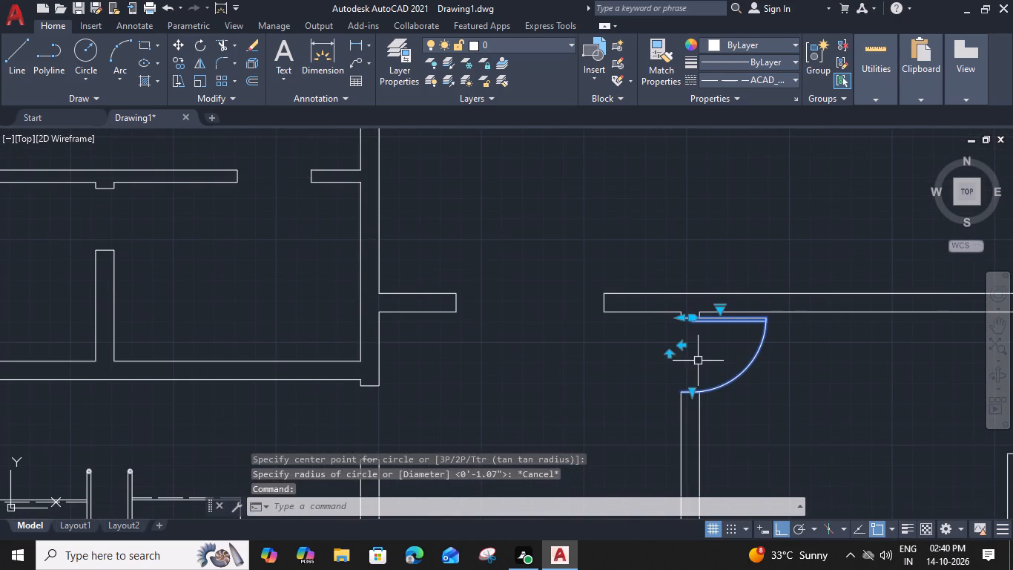
{"action": "key", "text": "c"}
{"action": "type", "text": "O"}
{"action": "key", "text": "space"}
{"action": "scroll", "coordinate": [684, 315], "scroll_direction": "up", "scroll_amount": 2}
{"action": "left_click", "coordinate": [673, 321]}
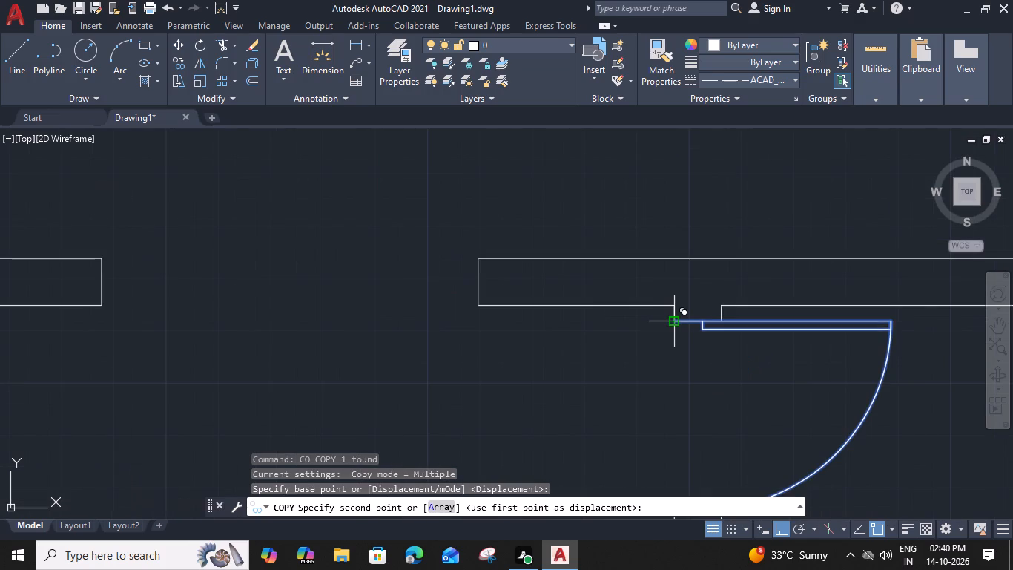
{"action": "scroll", "coordinate": [673, 321], "scroll_direction": "down", "scroll_amount": 3}
{"action": "middle_click_drag", "start_coordinate": [676, 200], "coordinate": [656, 476]}
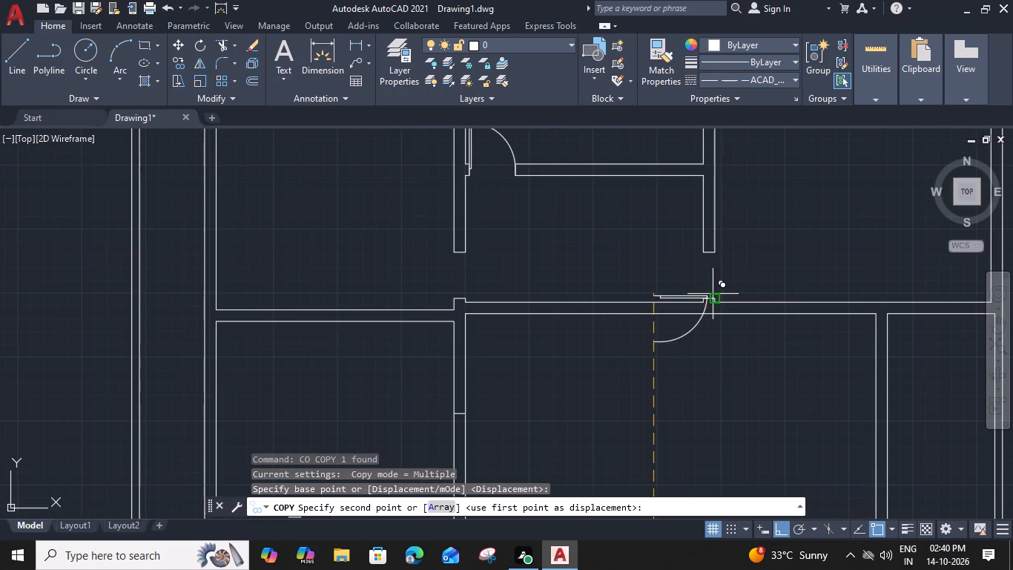
{"action": "scroll", "coordinate": [701, 249], "scroll_direction": "up", "scroll_amount": 3}
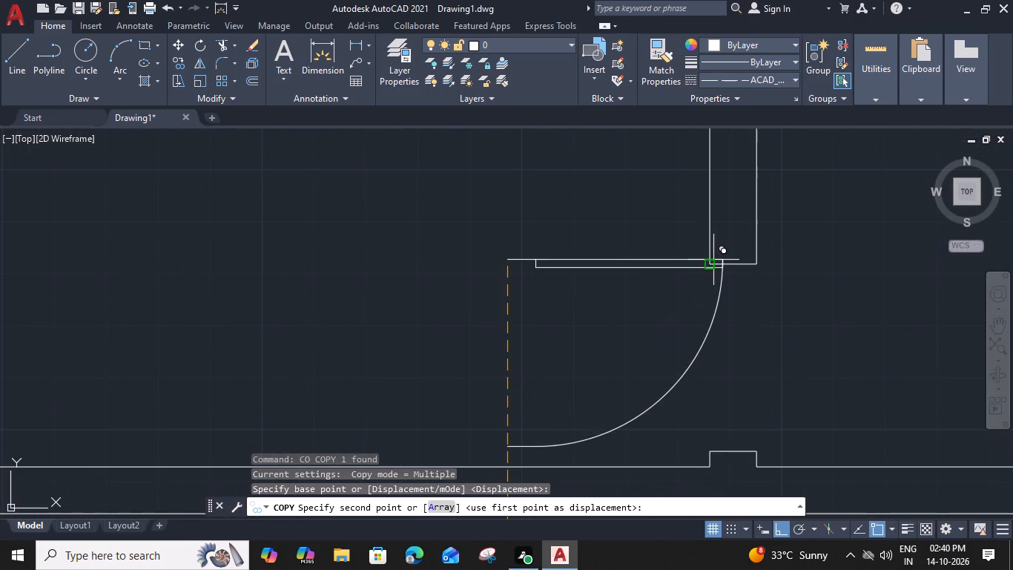
{"action": "left_click", "coordinate": [713, 263]}
{"action": "scroll", "coordinate": [712, 263], "scroll_direction": "down", "scroll_amount": 2}
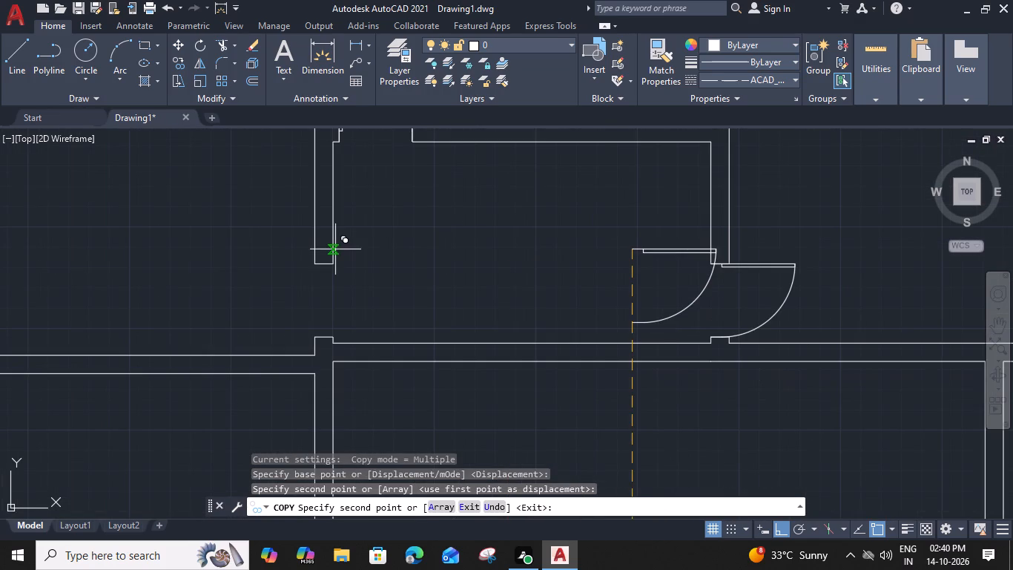
{"action": "left_click", "coordinate": [310, 264]}
{"action": "key", "text": "Escape"}
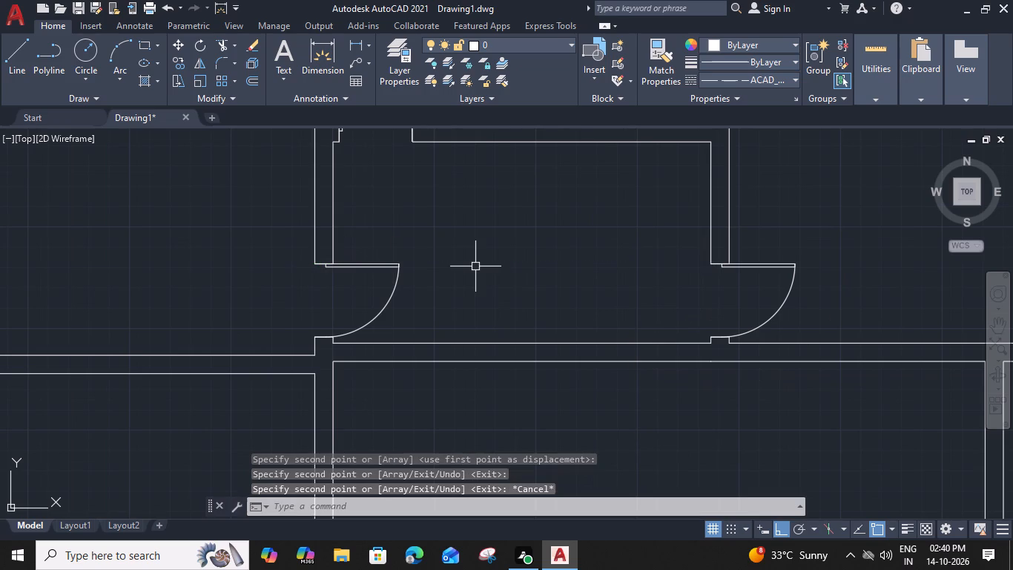
Flip both copied lobby doors to hinge at their lower jambs, with the left one also swinging into the left-hand room.
{"action": "left_click", "coordinate": [756, 327]}
{"action": "left_click", "coordinate": [700, 301]}
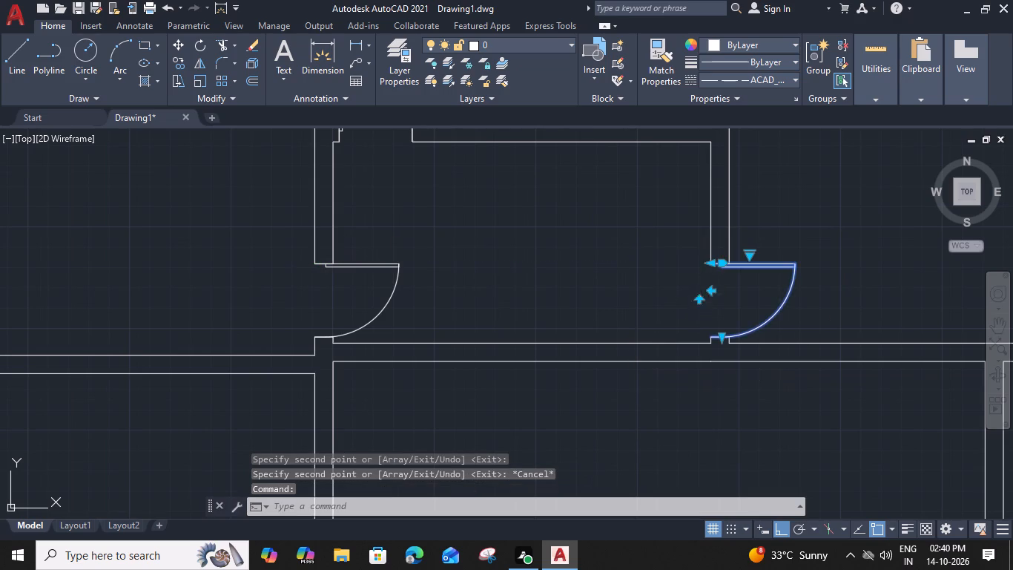
{"action": "left_click", "coordinate": [359, 328]}
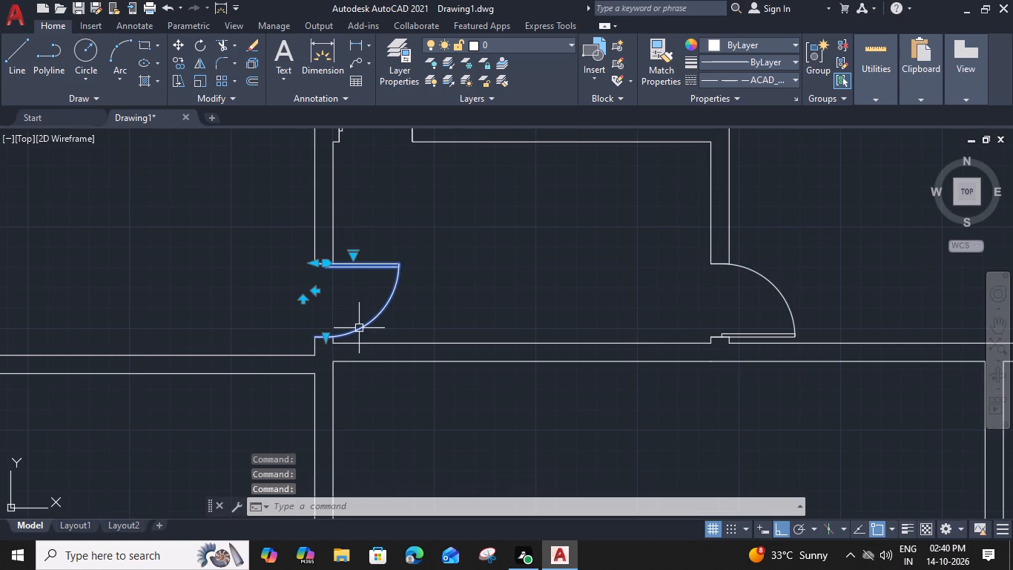
{"action": "left_click", "coordinate": [316, 289]}
{"action": "left_click", "coordinate": [337, 297]}
{"action": "key", "text": "Escape"}
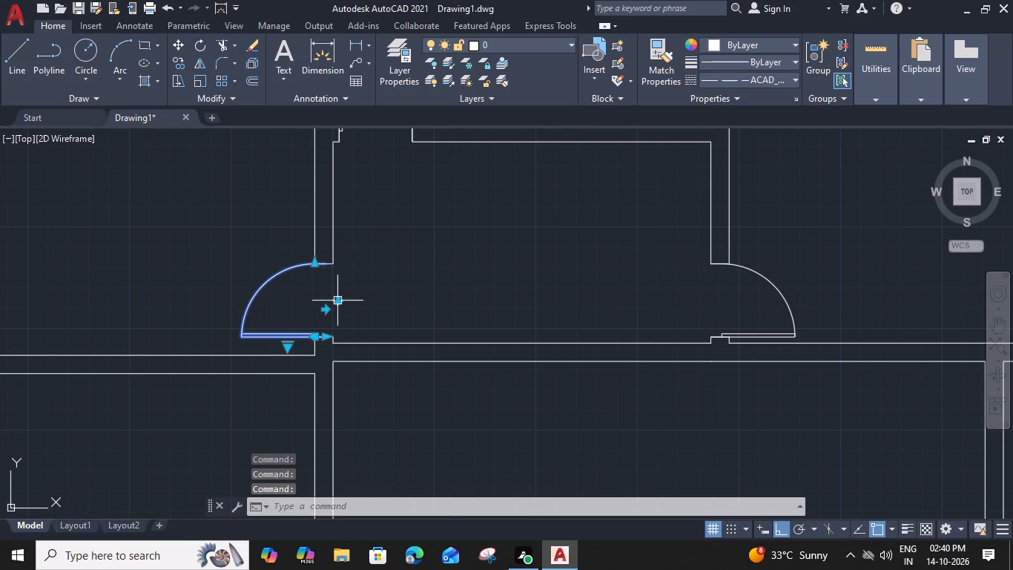
Copy the left lobby door from its lower hinge corner to the hall-side corner of the staircase doorway's lower jamb.
{"action": "scroll", "coordinate": [409, 246], "scroll_direction": "down", "scroll_amount": 3}
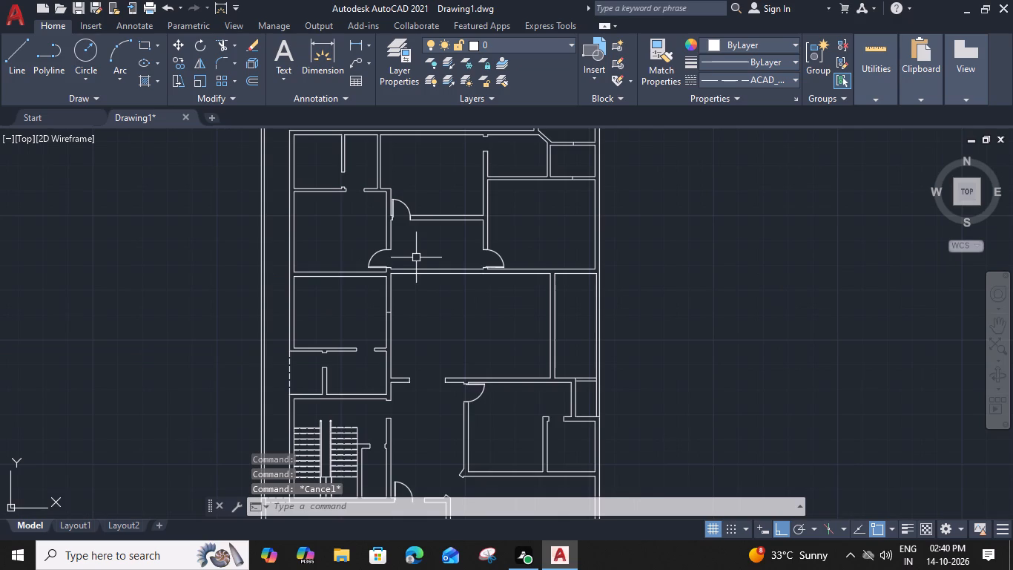
{"action": "middle_click_drag", "start_coordinate": [446, 321], "coordinate": [552, 220]}
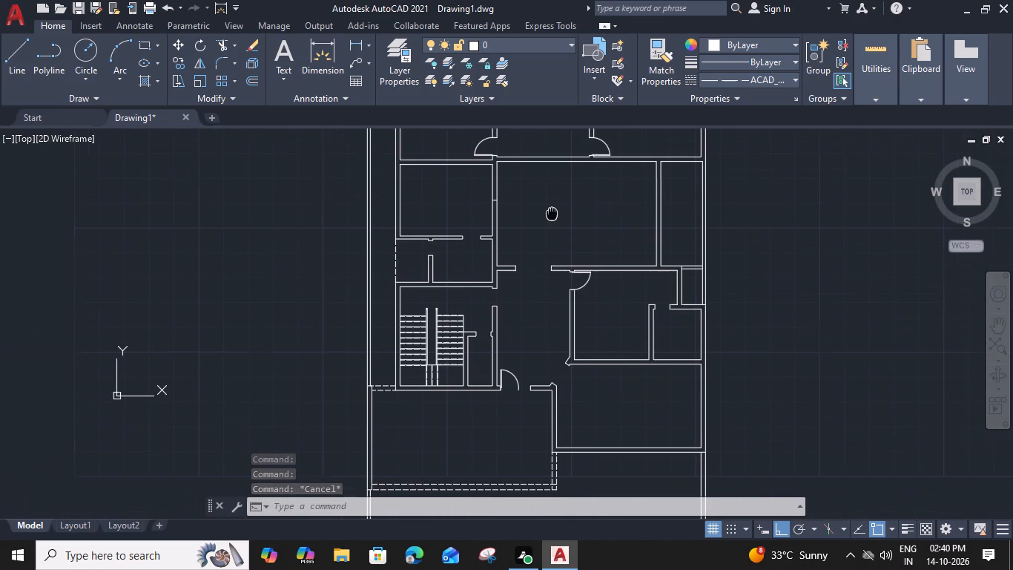
{"action": "middle_click_drag", "start_coordinate": [552, 220], "coordinate": [564, 221]}
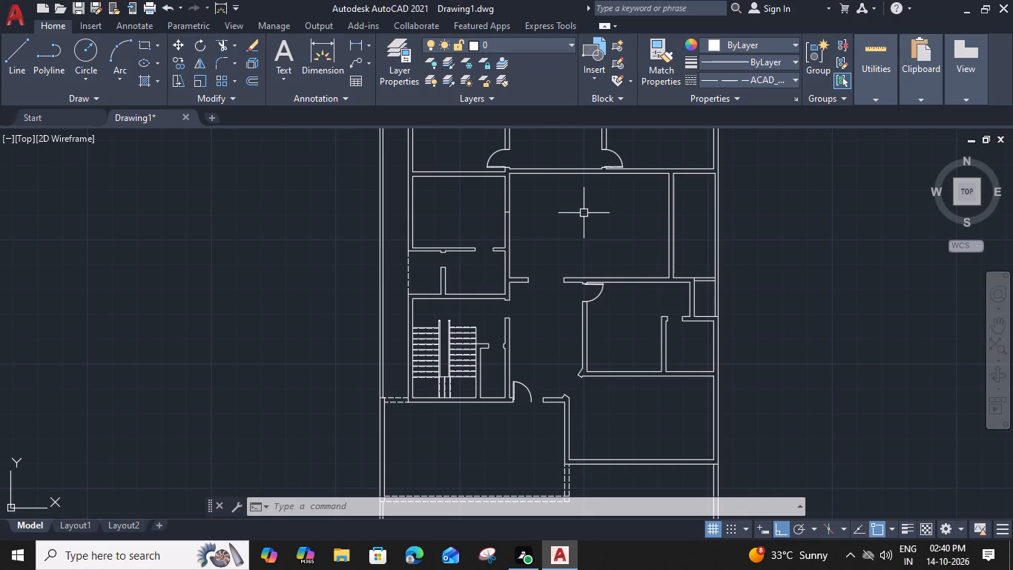
{"action": "middle_click_drag", "start_coordinate": [538, 257], "coordinate": [550, 290]}
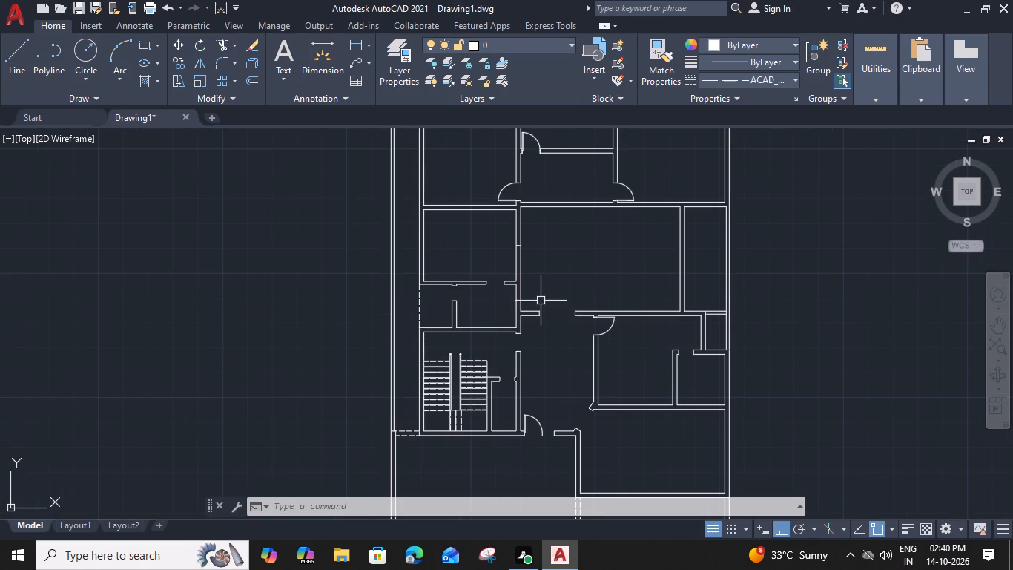
{"action": "left_click", "coordinate": [507, 188]}
{"action": "type", "text": "CO"}
{"action": "key", "text": "space"}
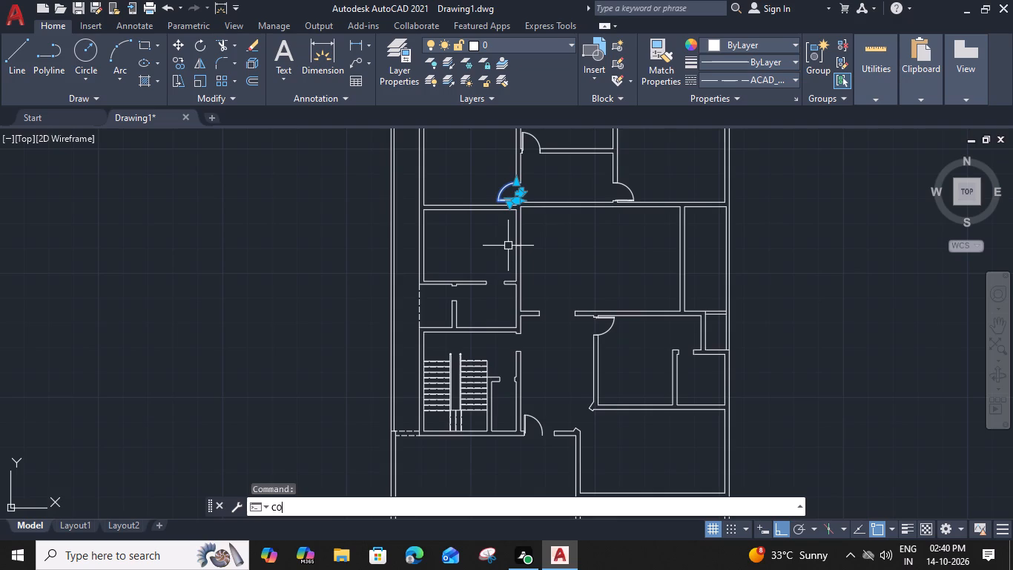
{"action": "scroll", "coordinate": [513, 240], "scroll_direction": "up", "scroll_amount": 2}
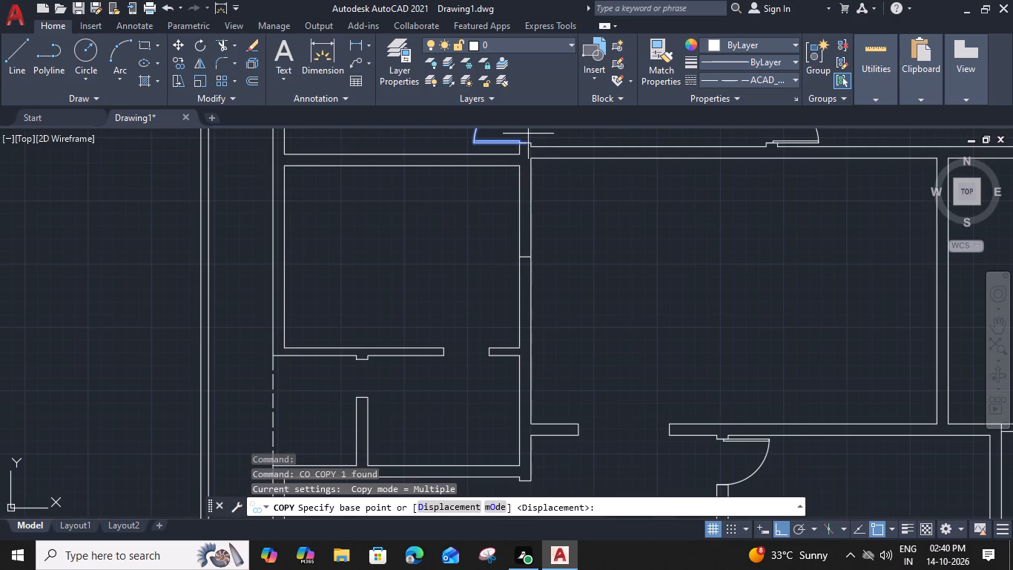
{"action": "left_click", "coordinate": [526, 142]}
{"action": "middle_click_drag", "start_coordinate": [532, 402], "coordinate": [524, 243]}
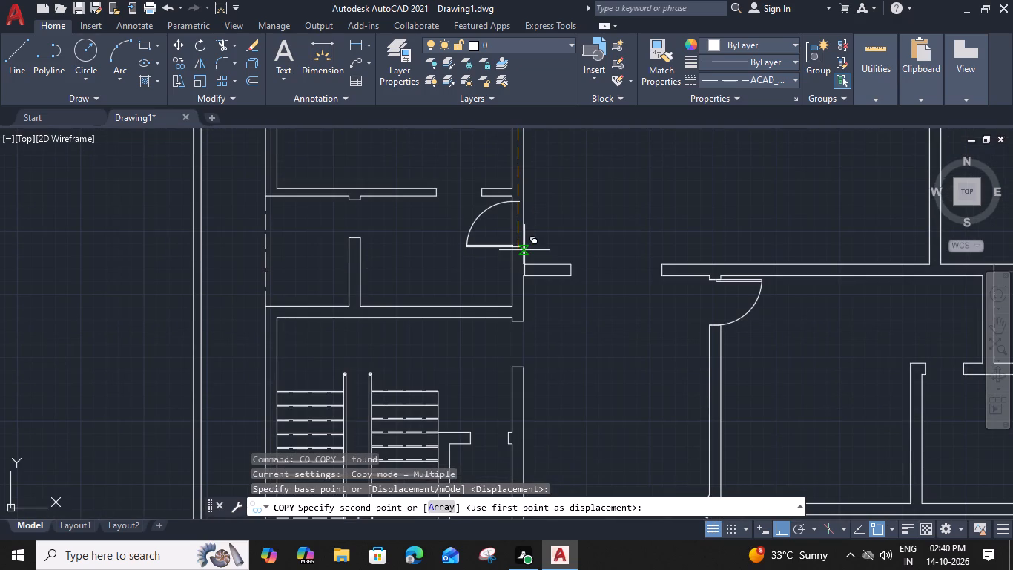
{"action": "left_click", "coordinate": [522, 370]}
{"action": "key", "text": "Escape"}
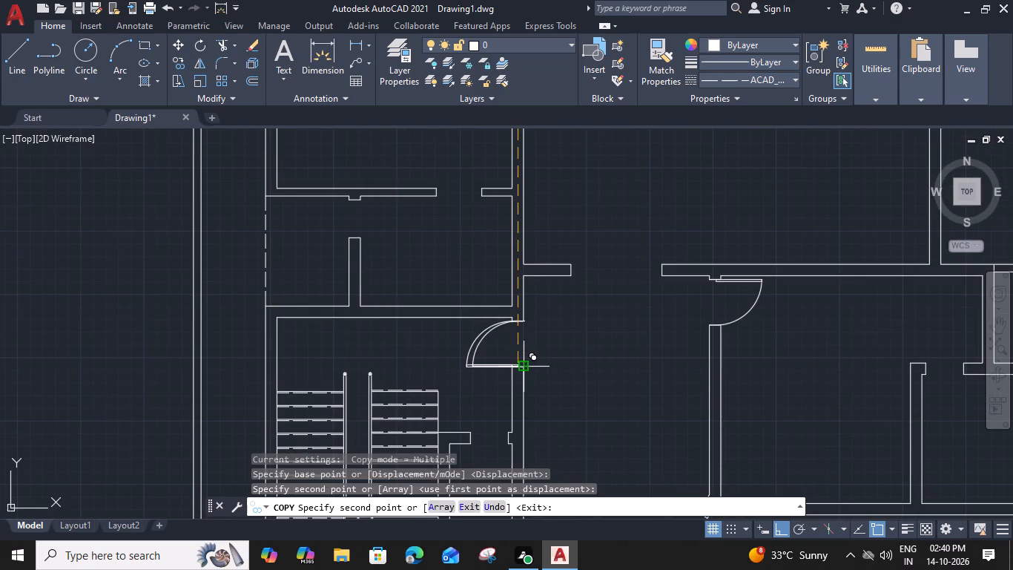
{"action": "key", "text": "Escape"}
Flip the staircase door so it hinges at the upper jamb while still swinging into the staircase room.
{"action": "left_click", "coordinate": [486, 370]}
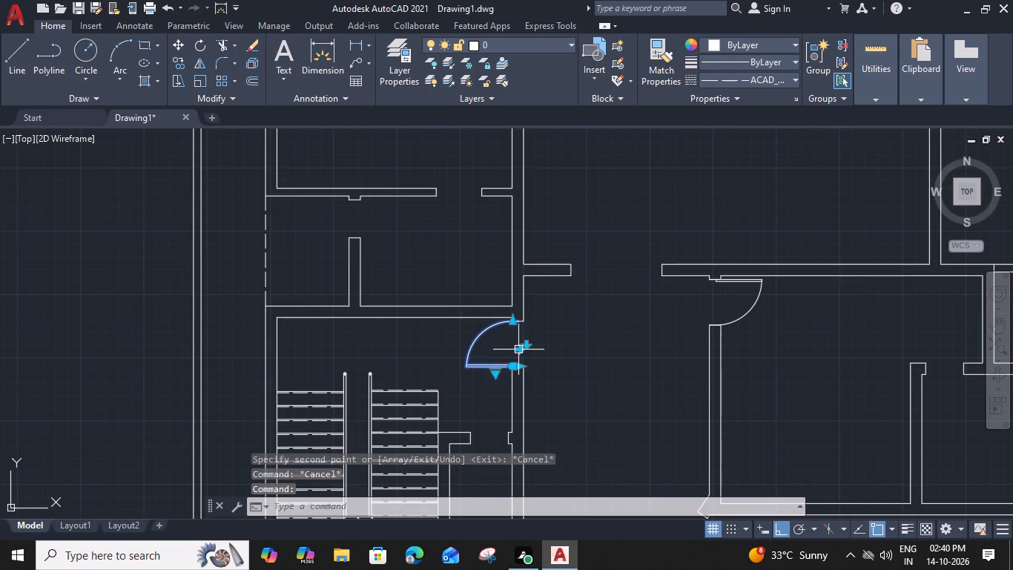
{"action": "left_click", "coordinate": [518, 347]}
{"action": "left_click", "coordinate": [509, 351]}
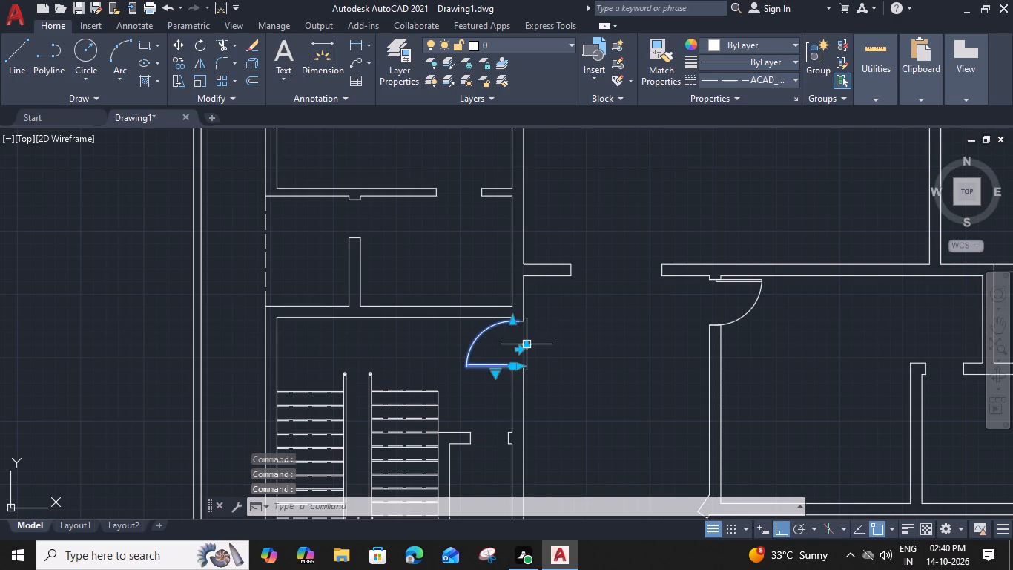
{"action": "left_click", "coordinate": [528, 344]}
{"action": "key", "text": "Escape"}
Move the staircase door by its upper hinge corner onto the hall-side corner of the doorway's upper jamb.
{"action": "scroll", "coordinate": [524, 339], "scroll_direction": "up", "scroll_amount": 2}
{"action": "left_click", "coordinate": [468, 408]}
{"action": "key", "text": "m"}
{"action": "key", "text": "space"}
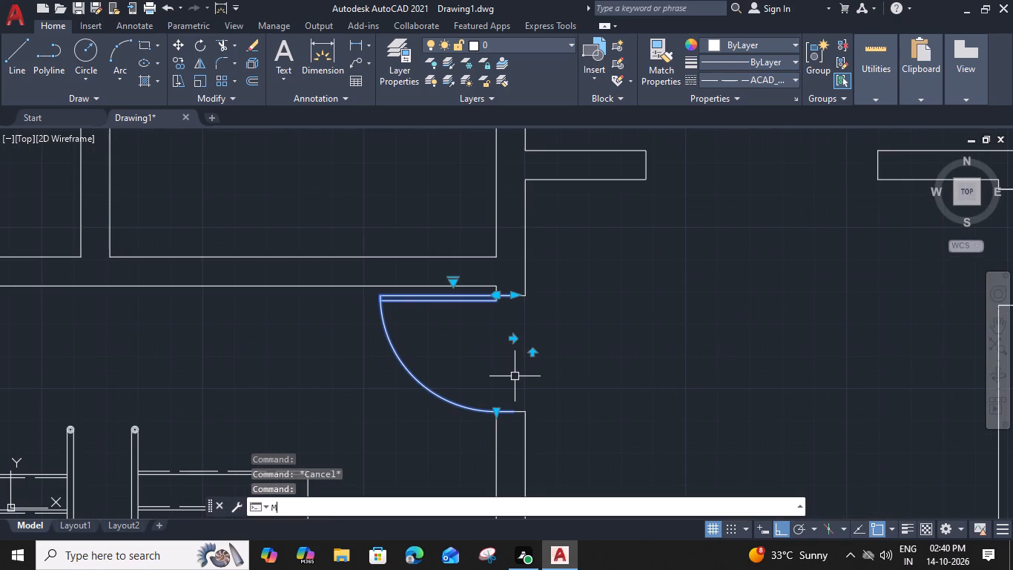
{"action": "scroll", "coordinate": [509, 360], "scroll_direction": "up", "scroll_amount": 2}
{"action": "left_click", "coordinate": [522, 203]}
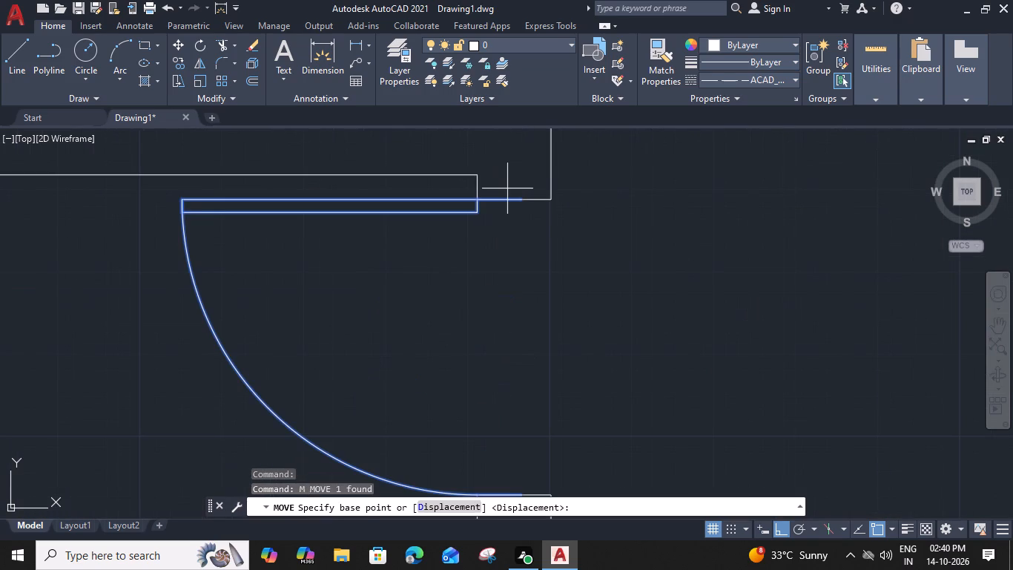
{"action": "left_click", "coordinate": [552, 200]}
{"action": "key", "text": "Escape"}
{"action": "key", "text": "Escape"}
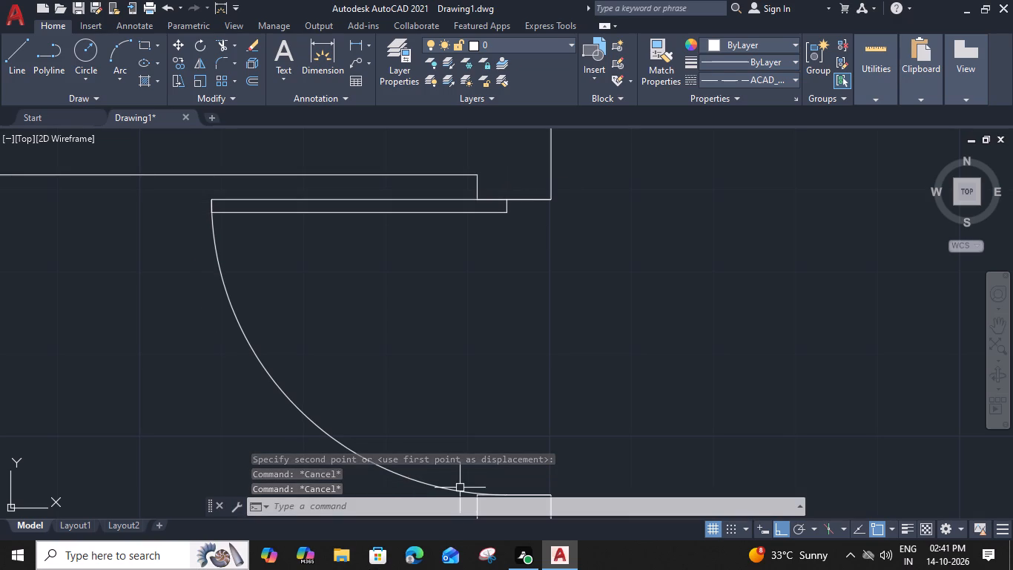
Start copying the door in the lobby's upper wall.
{"action": "scroll", "coordinate": [498, 289], "scroll_direction": "down", "scroll_amount": 6}
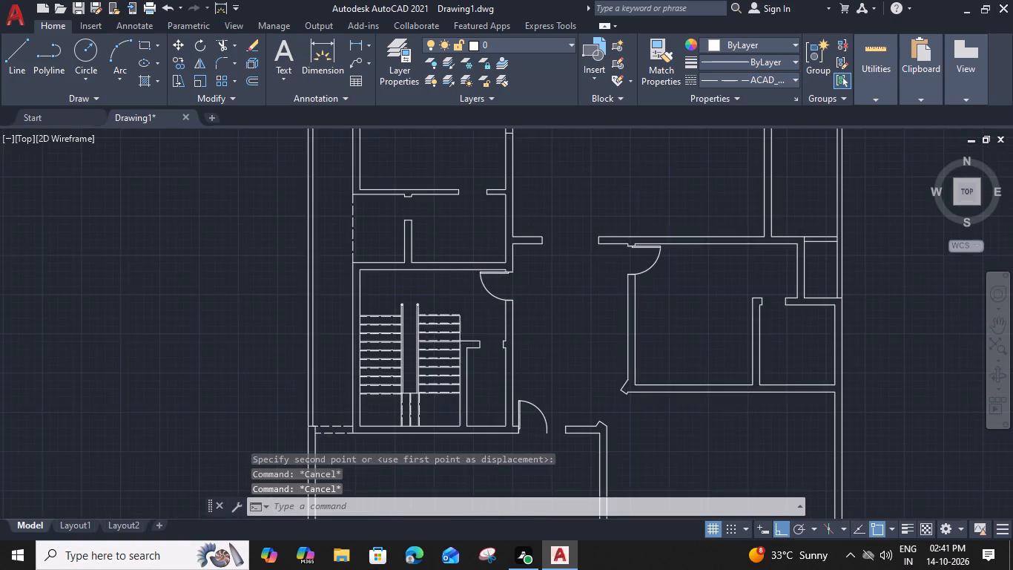
{"action": "middle_click_drag", "start_coordinate": [570, 237], "coordinate": [581, 352]}
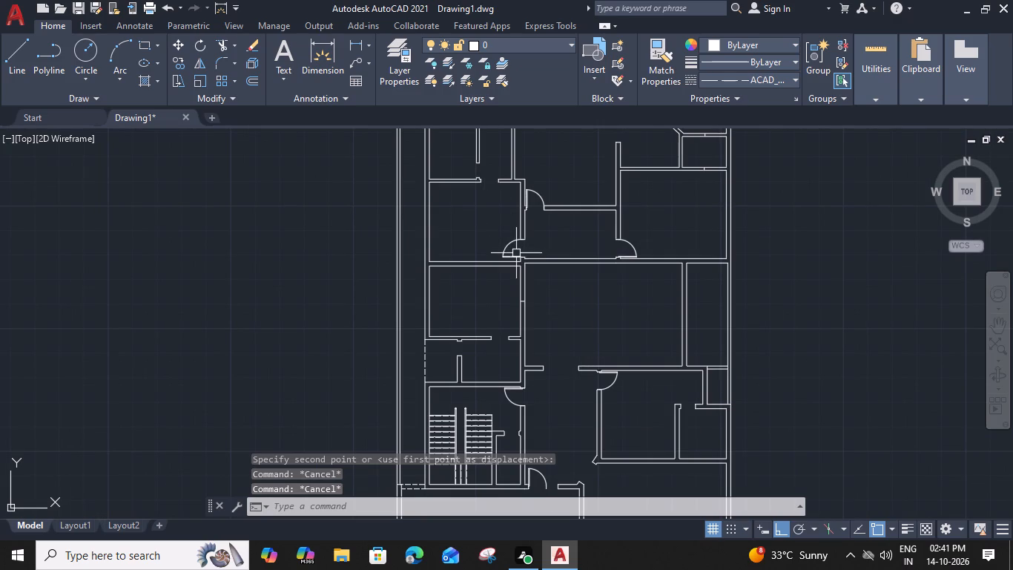
{"action": "left_click", "coordinate": [539, 195]}
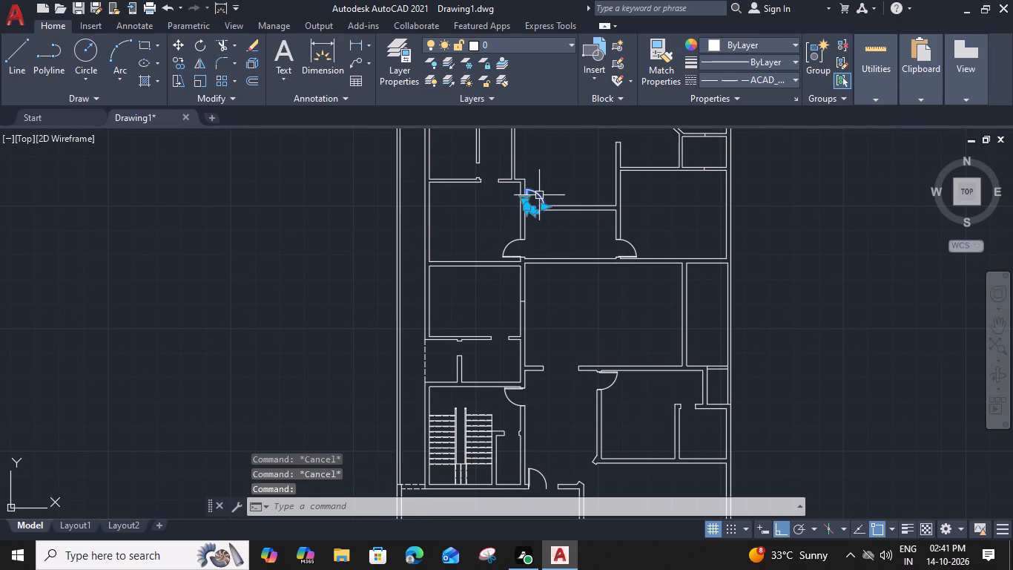
{"action": "key", "text": "c"}
{"action": "key", "text": "o"}
{"action": "key", "text": "space"}
{"action": "scroll", "coordinate": [514, 240], "scroll_direction": "up", "scroll_amount": 3}
{"action": "middle_click_drag", "start_coordinate": [561, 174], "coordinate": [473, 332]}
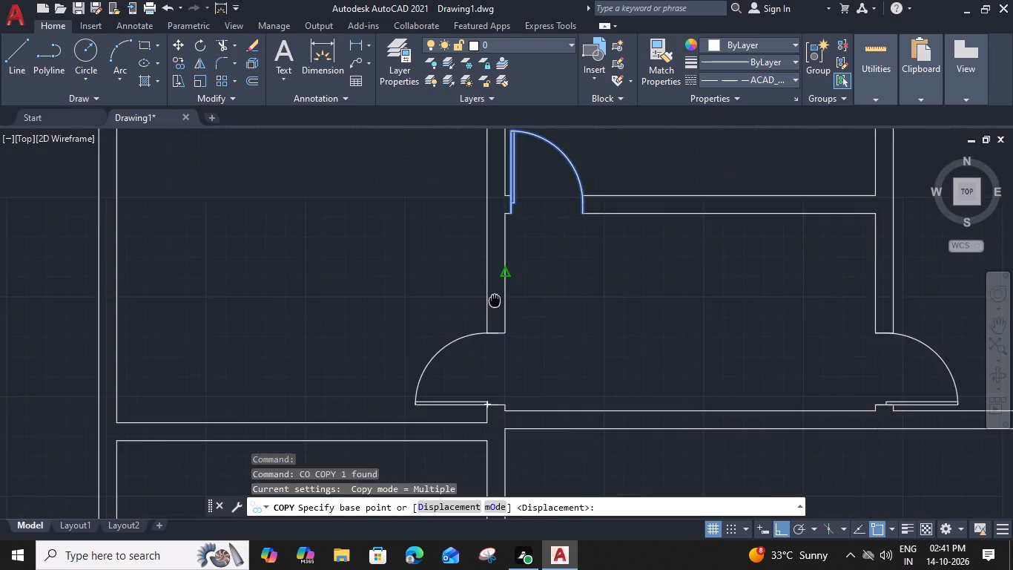
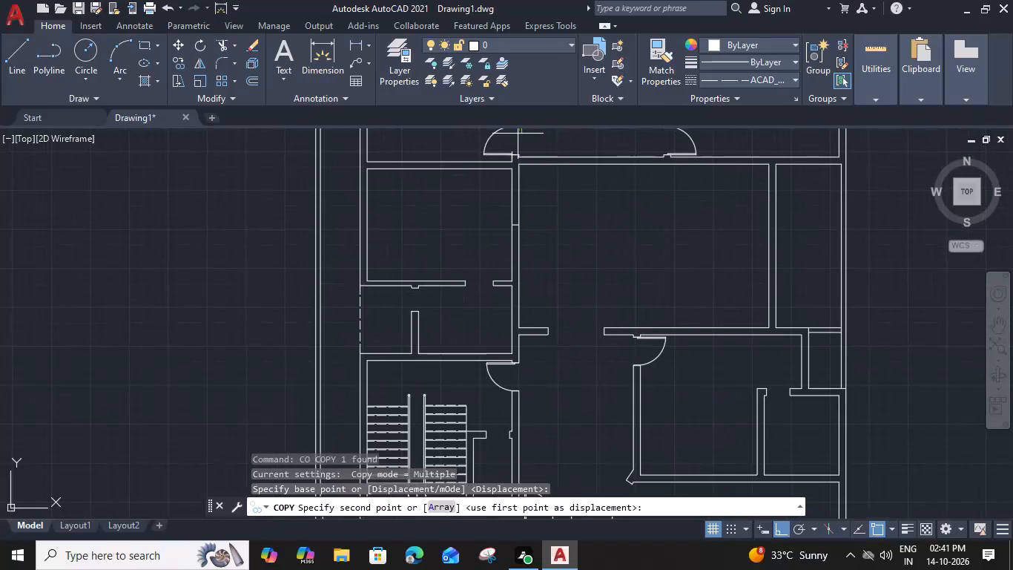
Place the copied lobby door on the lower corner of the left jamb in the doorway above the staircase block's small partitioned area.
{"action": "scroll", "coordinate": [470, 265], "scroll_direction": "up", "scroll_amount": 2}
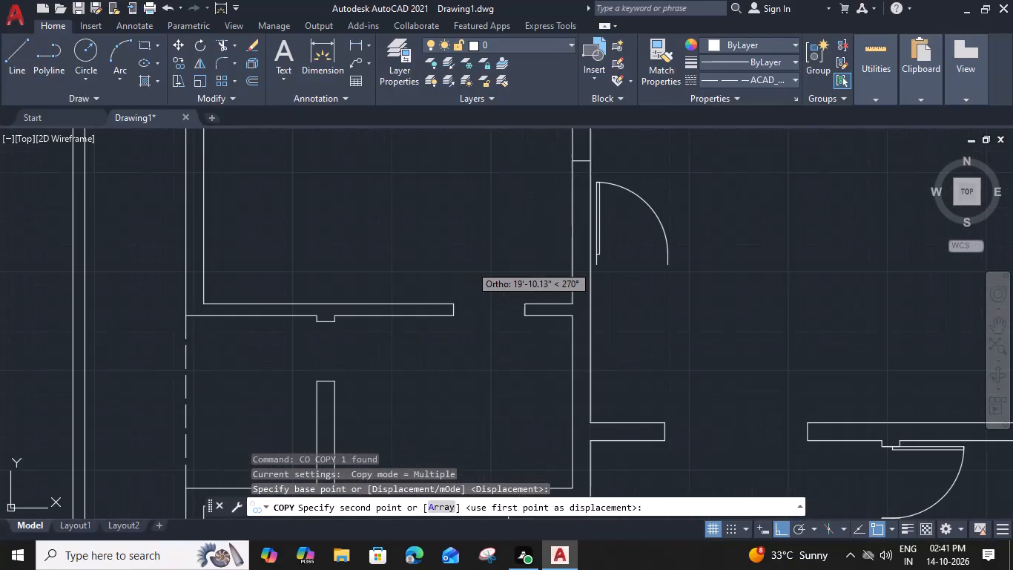
{"action": "left_click", "coordinate": [455, 317]}
{"action": "key", "text": "Escape"}
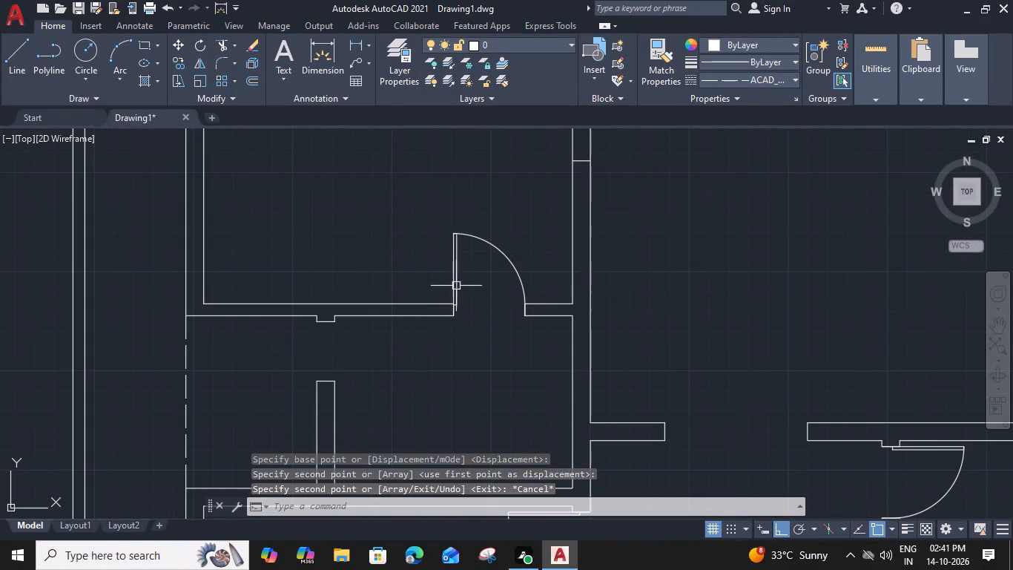
Flip that copied door so it hinges at the right jamb and swings down into the small partitioned area.
{"action": "left_click", "coordinate": [456, 286]}
{"action": "left_click", "coordinate": [492, 330]}
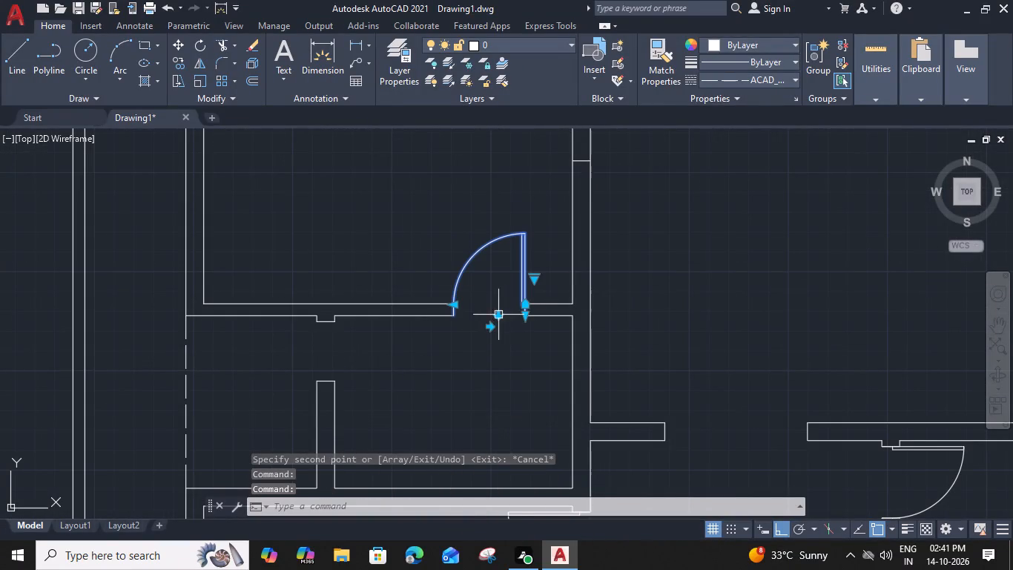
{"action": "left_click", "coordinate": [495, 319]}
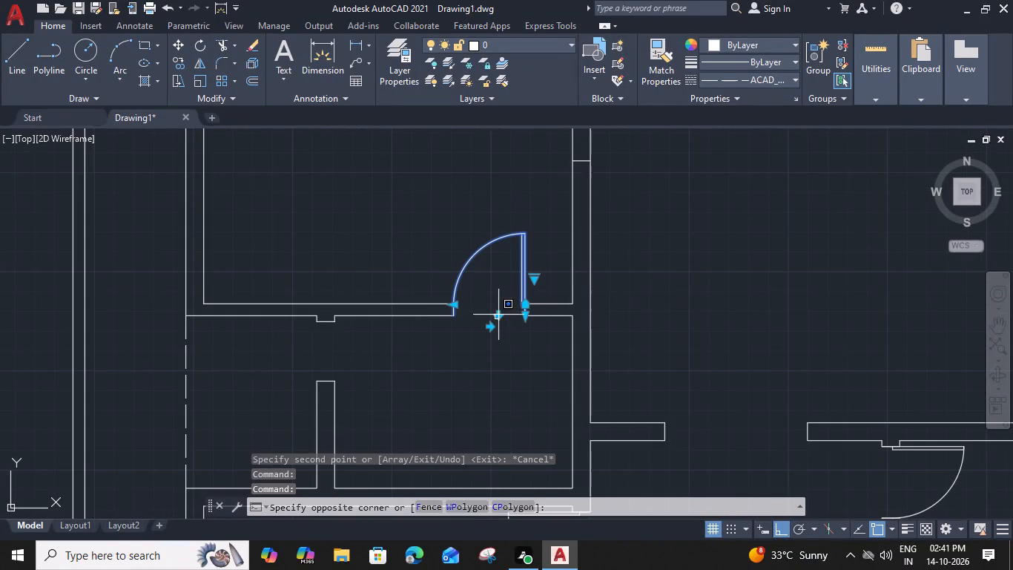
{"action": "left_click", "coordinate": [501, 312]}
{"action": "left_click", "coordinate": [521, 286]}
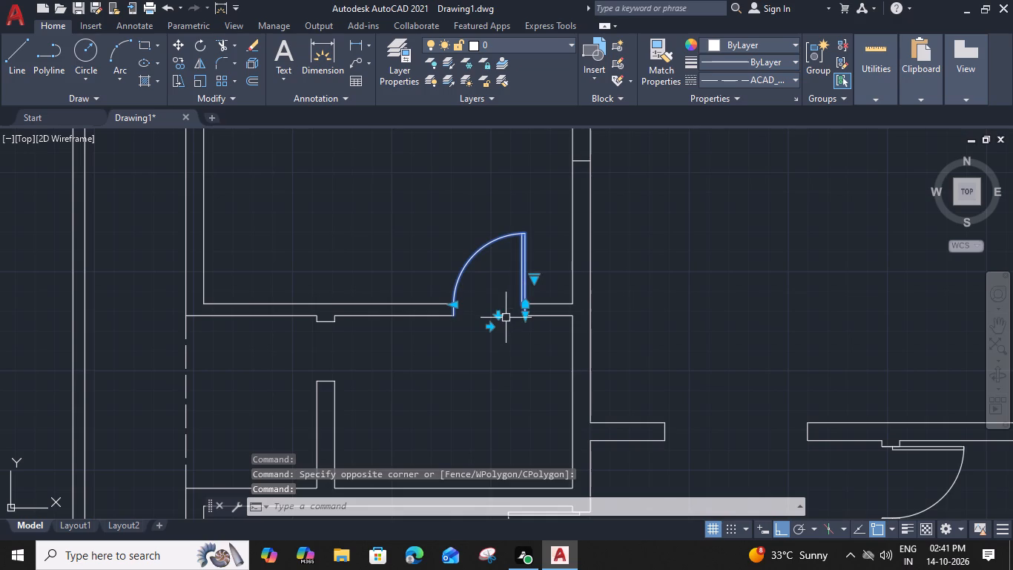
{"action": "left_click", "coordinate": [500, 315]}
{"action": "key", "text": "Escape"}
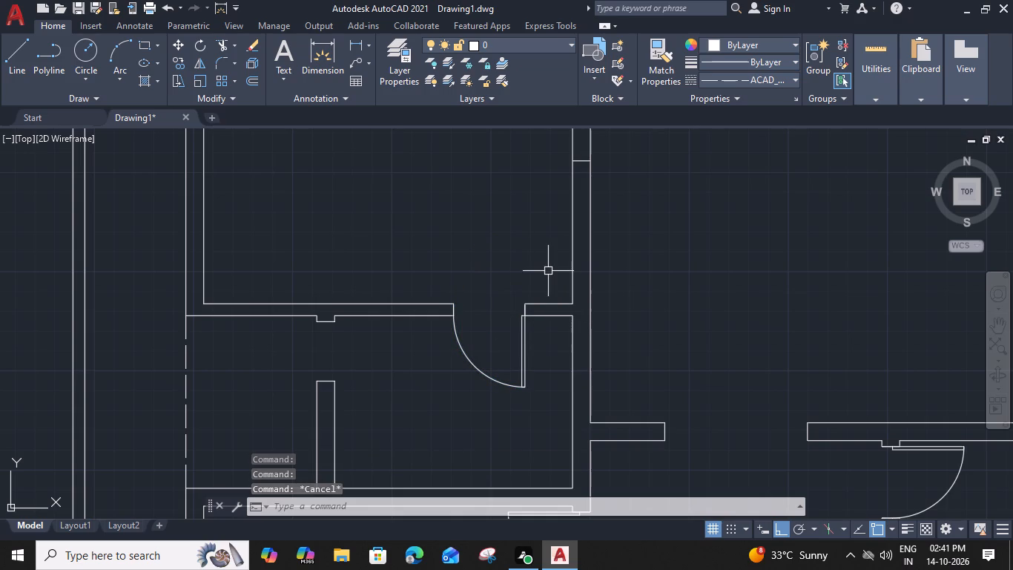
Copy the door opposite the staircase from its hall-side hinge corner to the right jamb's midpoint of the adjoining small room's doorway.
{"action": "scroll", "coordinate": [544, 250], "scroll_direction": "down", "scroll_amount": 2}
{"action": "middle_click_drag", "start_coordinate": [662, 258], "coordinate": [588, 350]}
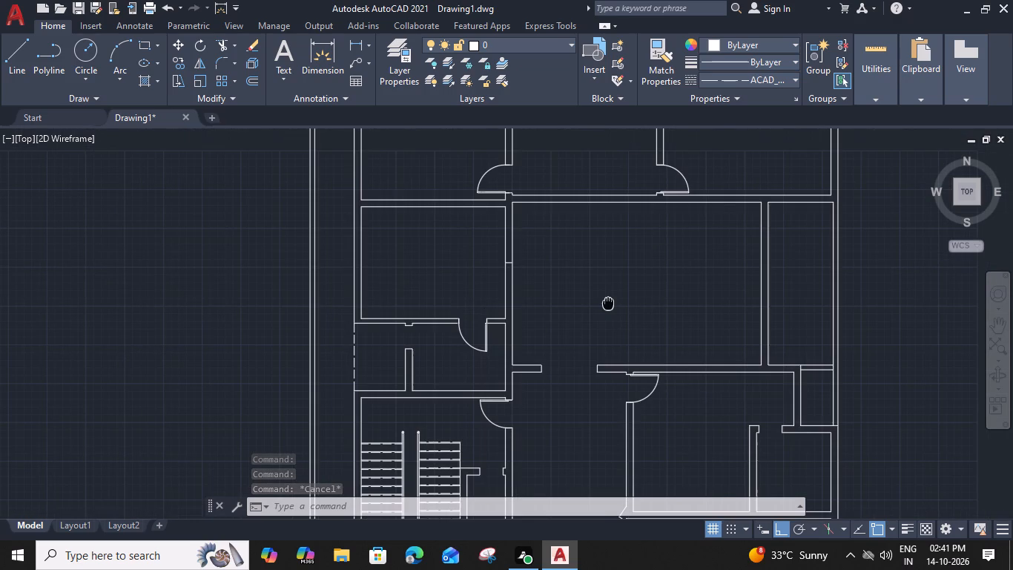
{"action": "middle_click_drag", "start_coordinate": [718, 339], "coordinate": [636, 216]}
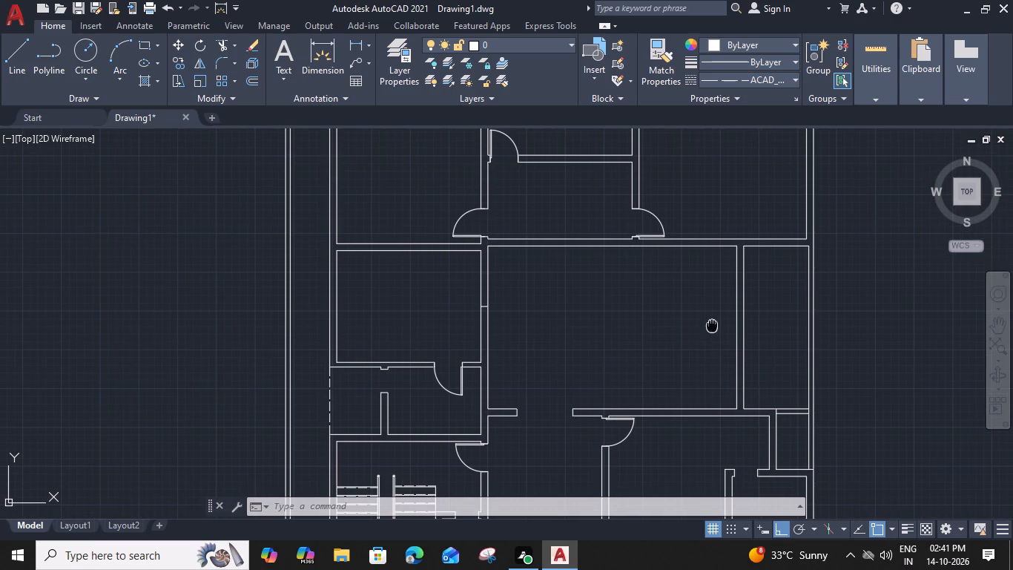
{"action": "middle_click_drag", "start_coordinate": [636, 216], "coordinate": [585, 177]}
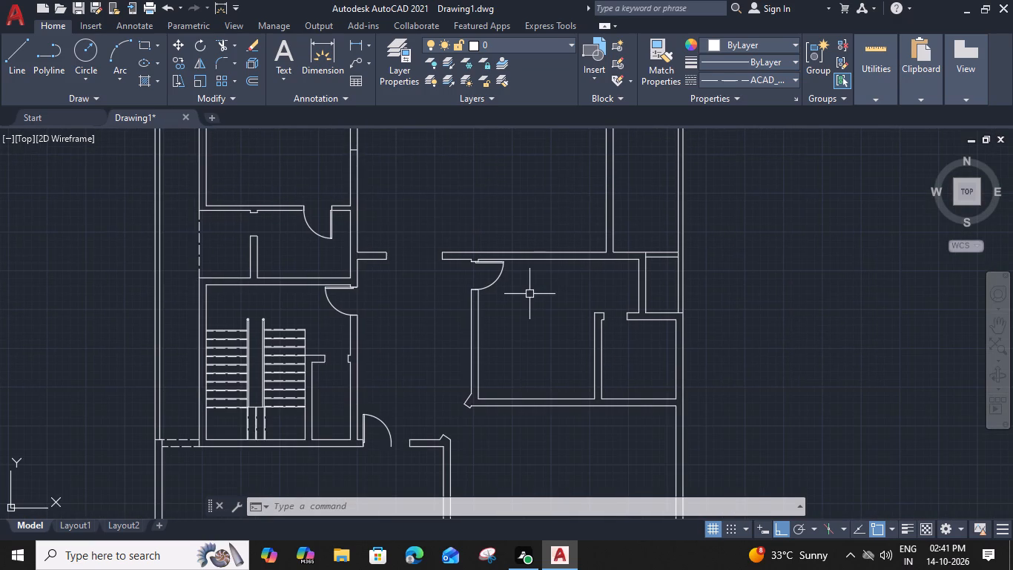
{"action": "scroll", "coordinate": [529, 294], "scroll_direction": "up", "scroll_amount": 2}
{"action": "left_click", "coordinate": [435, 275]}
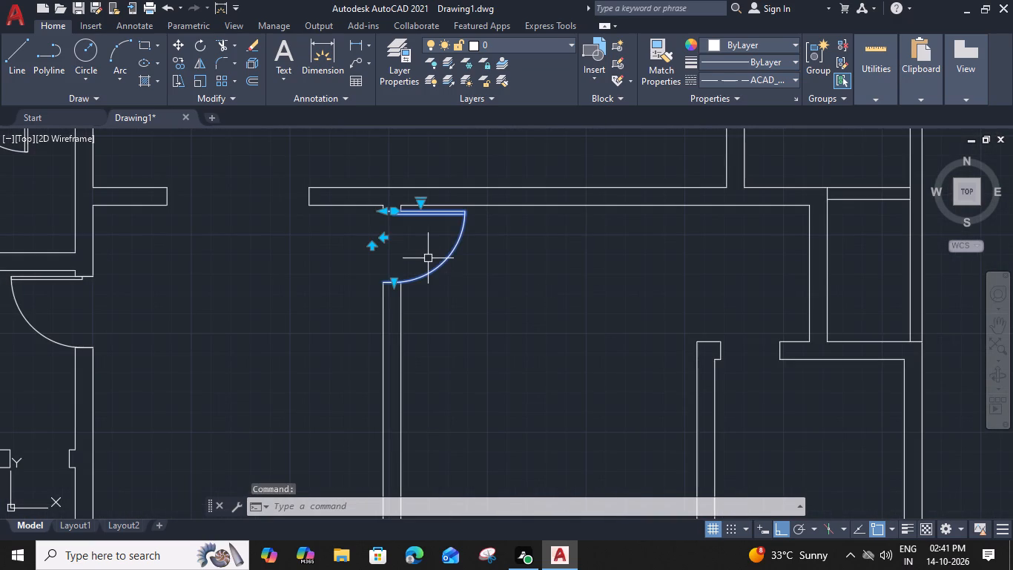
{"action": "type", "text": "CO"}
{"action": "key", "text": "space"}
{"action": "scroll", "coordinate": [383, 206], "scroll_direction": "up", "scroll_amount": 1}
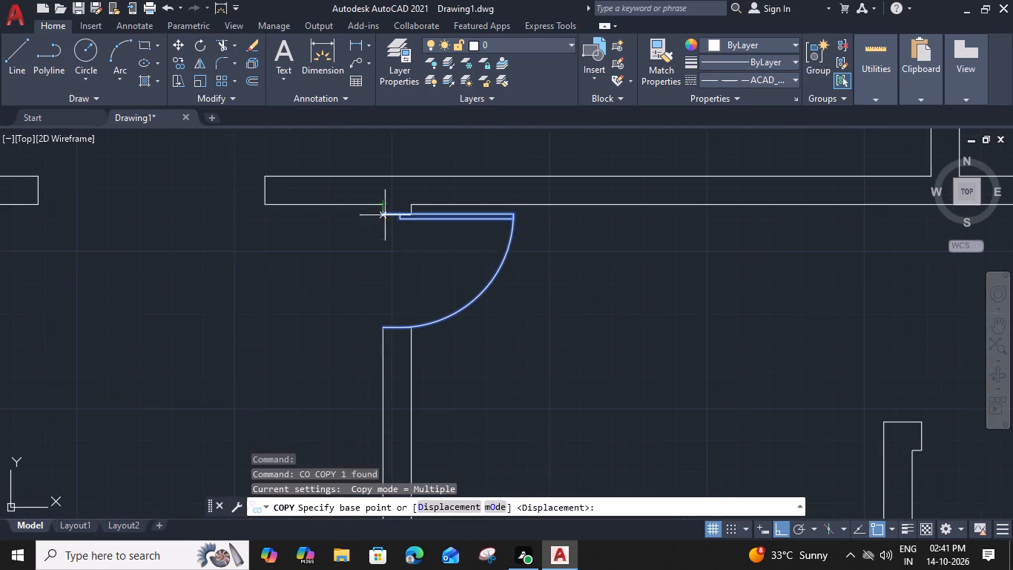
{"action": "left_click", "coordinate": [383, 216]}
{"action": "scroll", "coordinate": [383, 220], "scroll_direction": "down", "scroll_amount": 2}
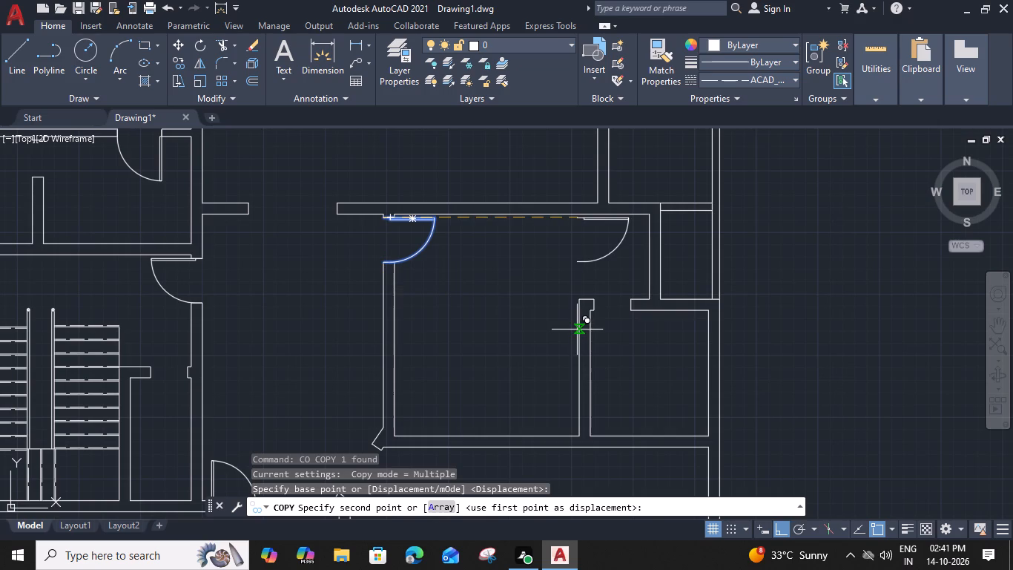
{"action": "left_click", "coordinate": [627, 305]}
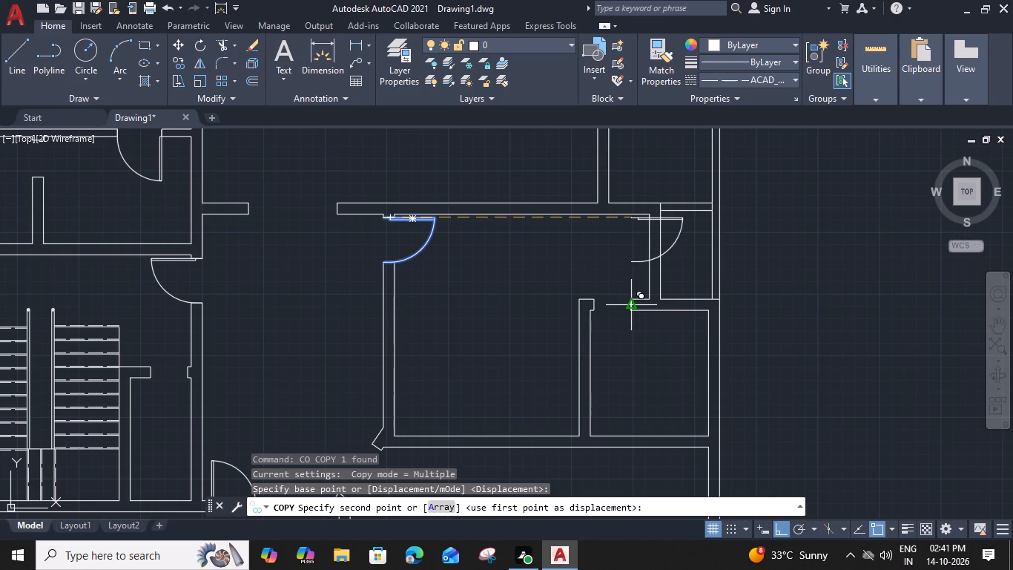
{"action": "key", "text": "Escape"}
Rotate the copied door 90° clockwise about the right jamb's midpoint so its leaf points down into the small room.
{"action": "left_click", "coordinate": [673, 340]}
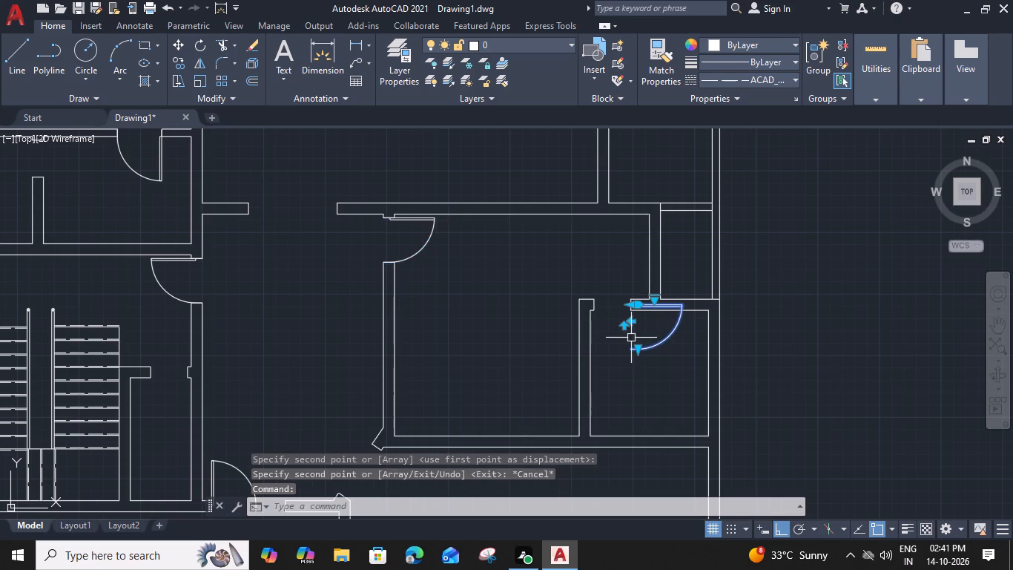
{"action": "key", "text": "r"}
{"action": "type", "text": "O"}
{"action": "key", "text": "space"}
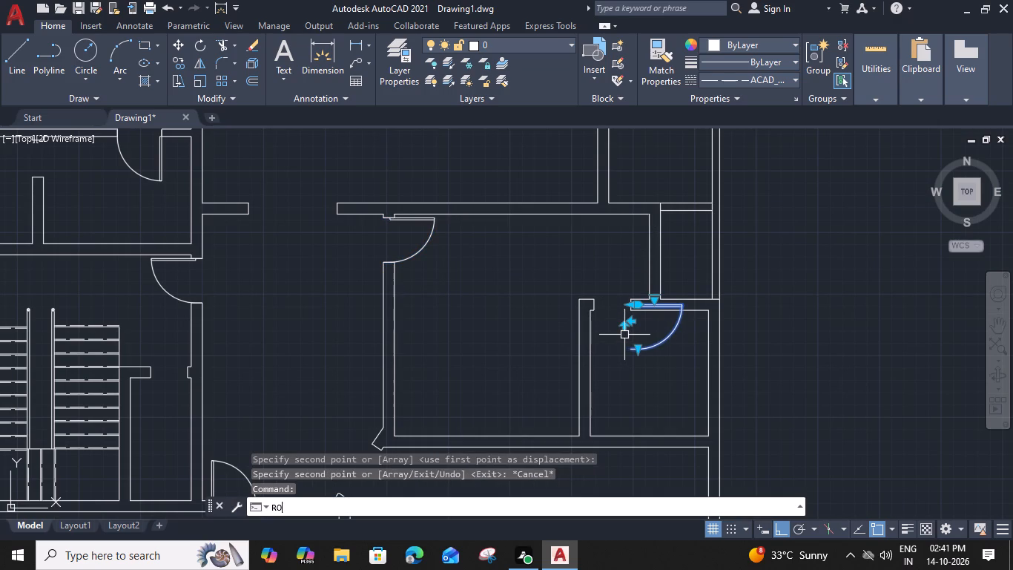
{"action": "scroll", "coordinate": [628, 305], "scroll_direction": "up", "scroll_amount": 2}
{"action": "left_click", "coordinate": [638, 307]}
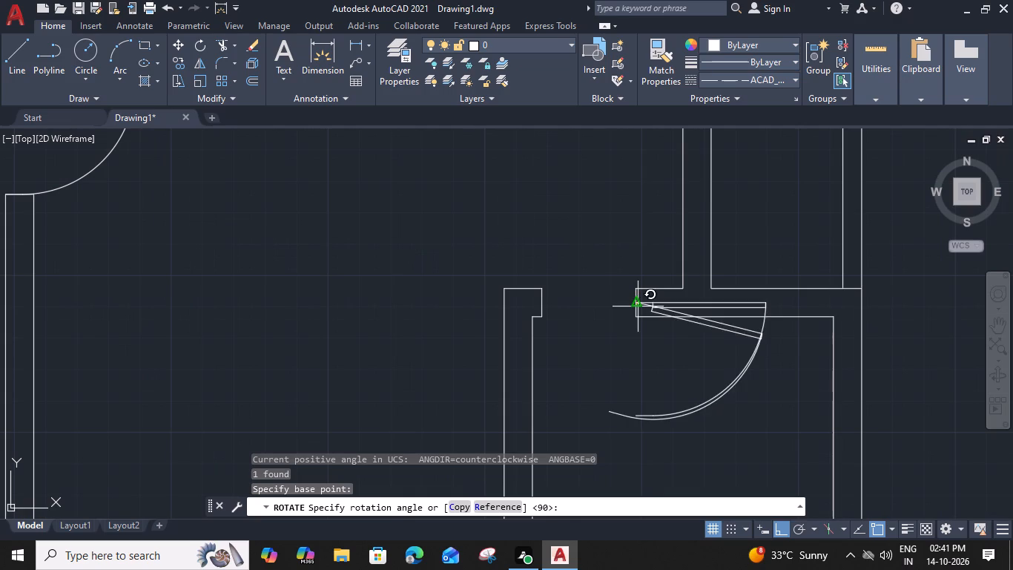
{"action": "left_click", "coordinate": [636, 315]}
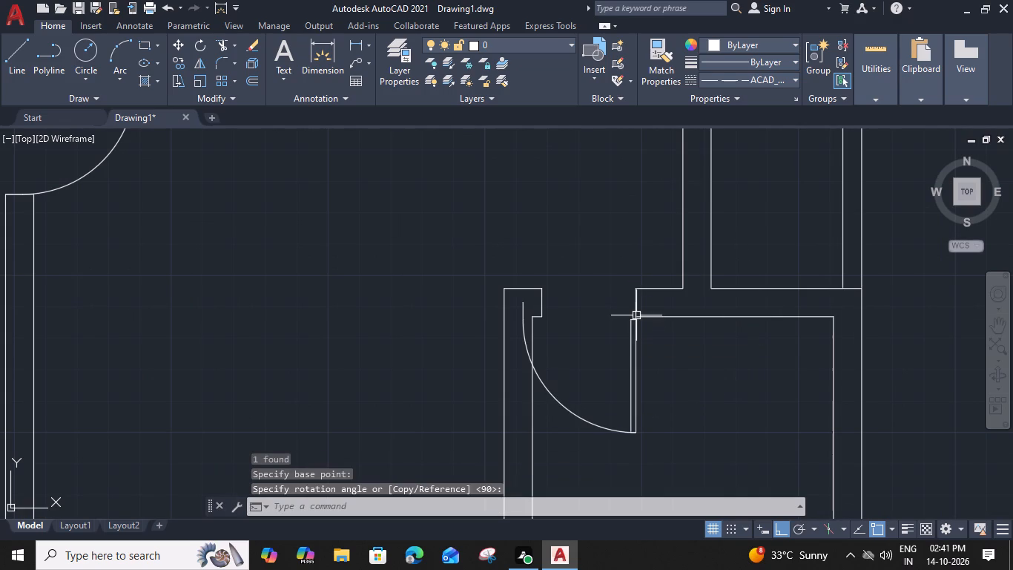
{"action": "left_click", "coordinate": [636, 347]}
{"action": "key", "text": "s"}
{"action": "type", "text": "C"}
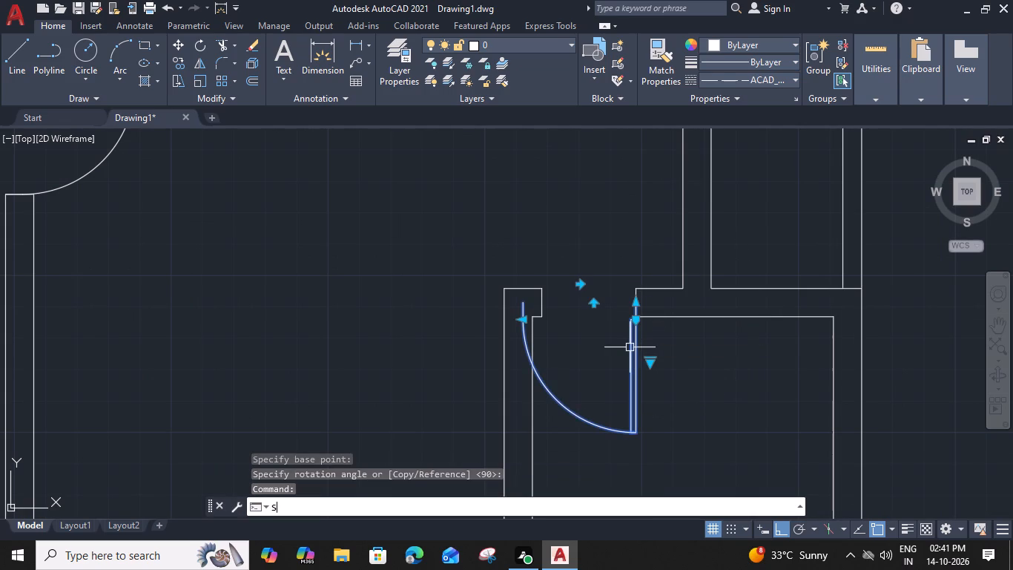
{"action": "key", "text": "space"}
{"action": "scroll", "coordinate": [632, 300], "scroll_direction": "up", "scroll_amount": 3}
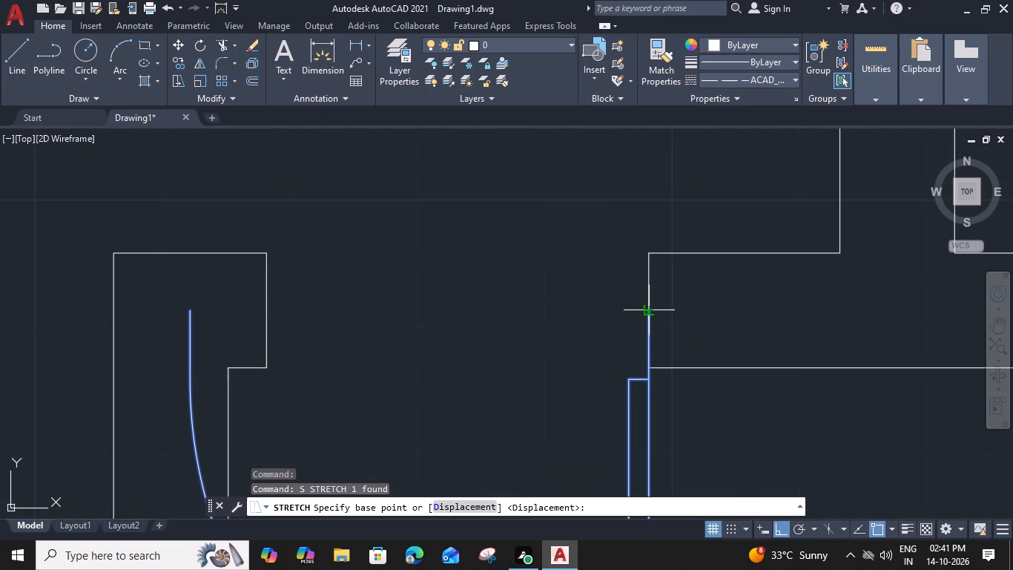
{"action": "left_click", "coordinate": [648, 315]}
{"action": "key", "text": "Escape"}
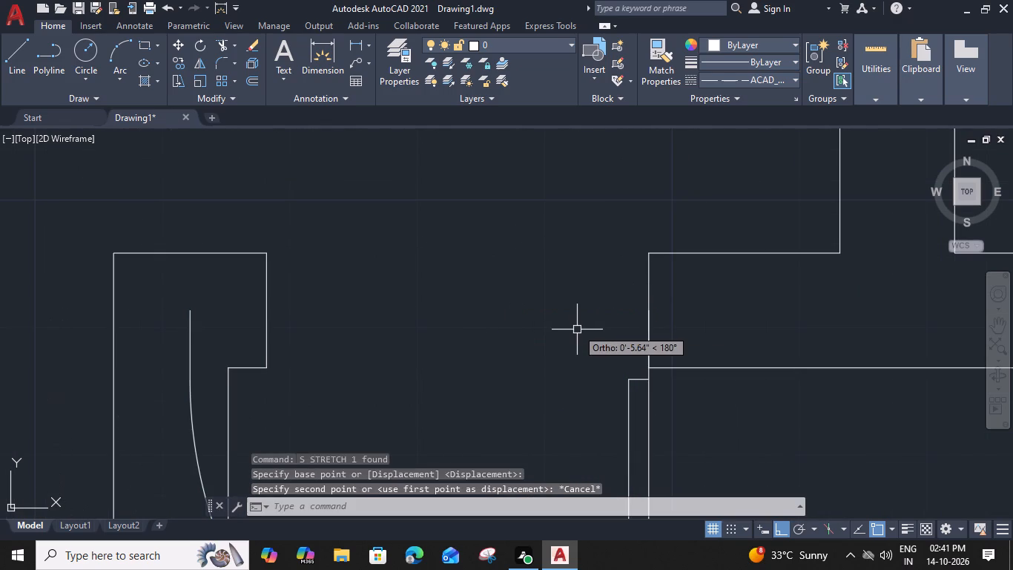
Scale the small room's door by reference from the right jamb's midpoint so its width ends at the left jamb's midpoint.
{"action": "left_click", "coordinate": [633, 378]}
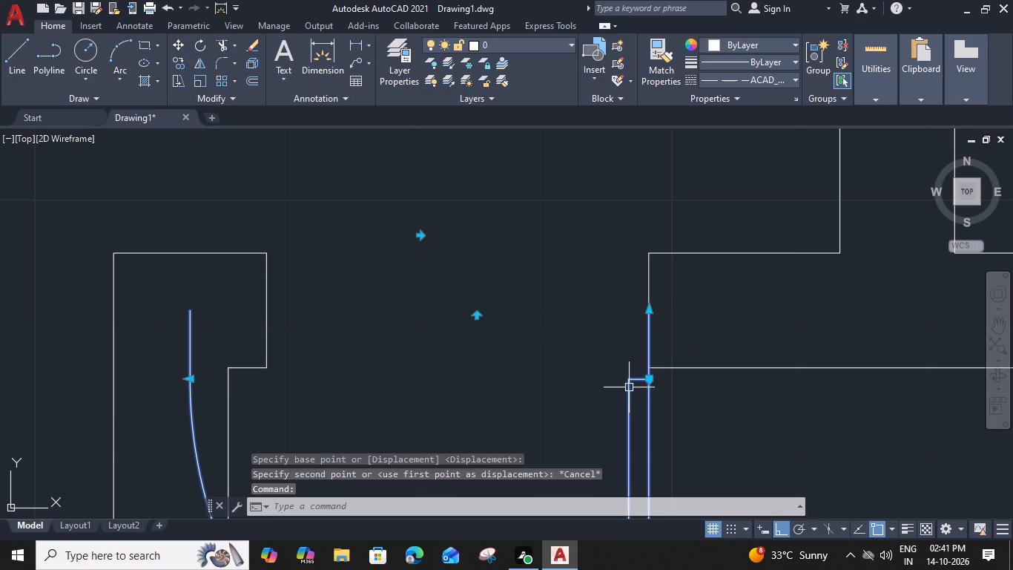
{"action": "key", "text": "s"}
{"action": "key", "text": "c"}
{"action": "key", "text": "space"}
{"action": "left_click", "coordinate": [652, 314]}
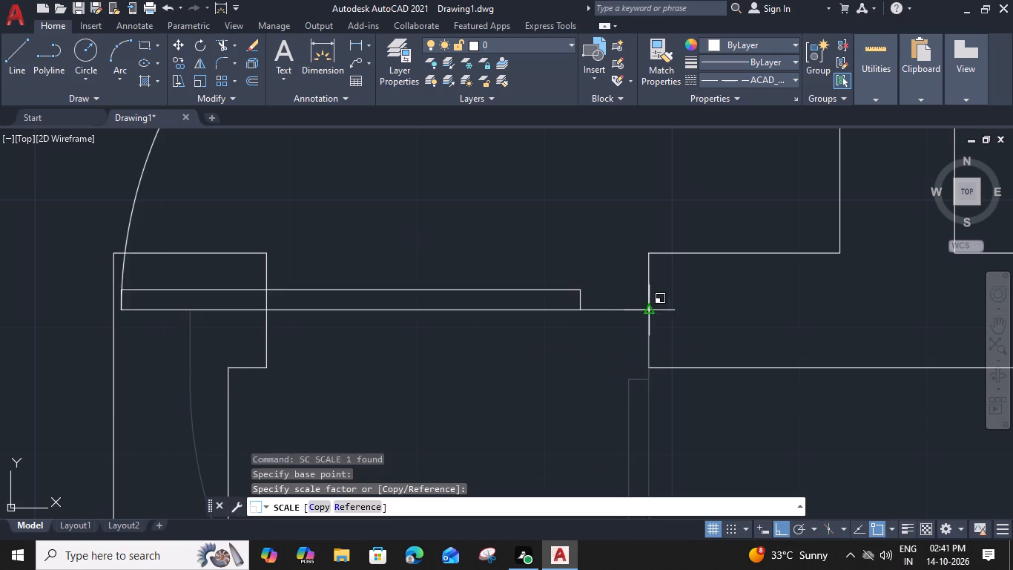
{"action": "type", "text": "R"}
{"action": "key", "text": "space"}
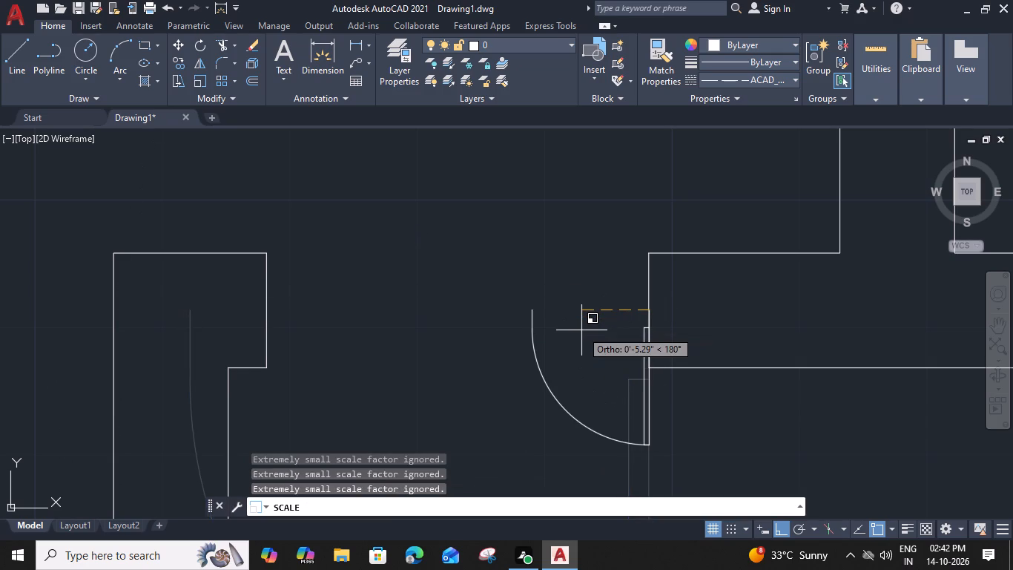
{"action": "left_click", "coordinate": [647, 313]}
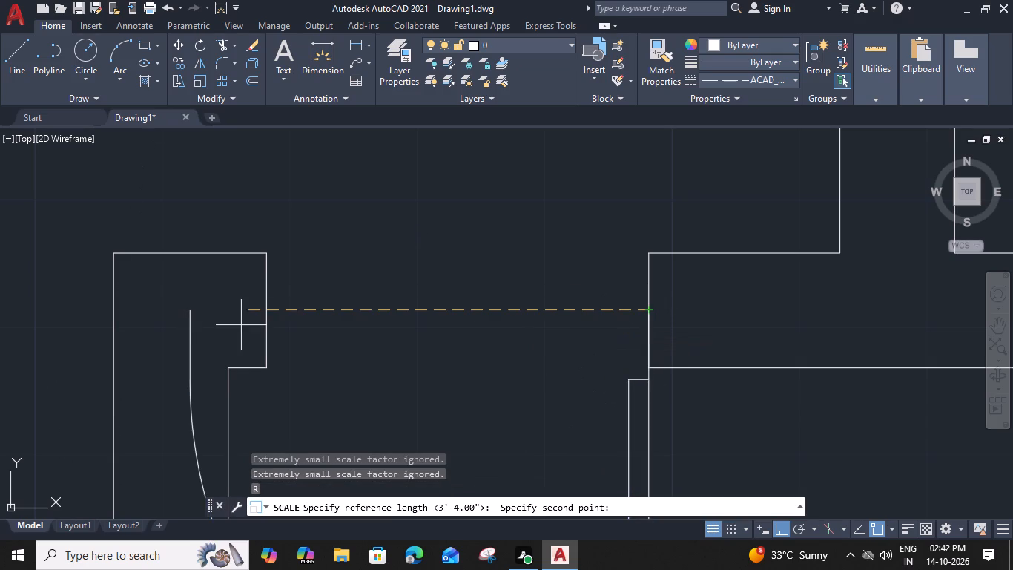
{"action": "left_click_drag", "start_coordinate": [189, 313], "coordinate": [199, 313]}
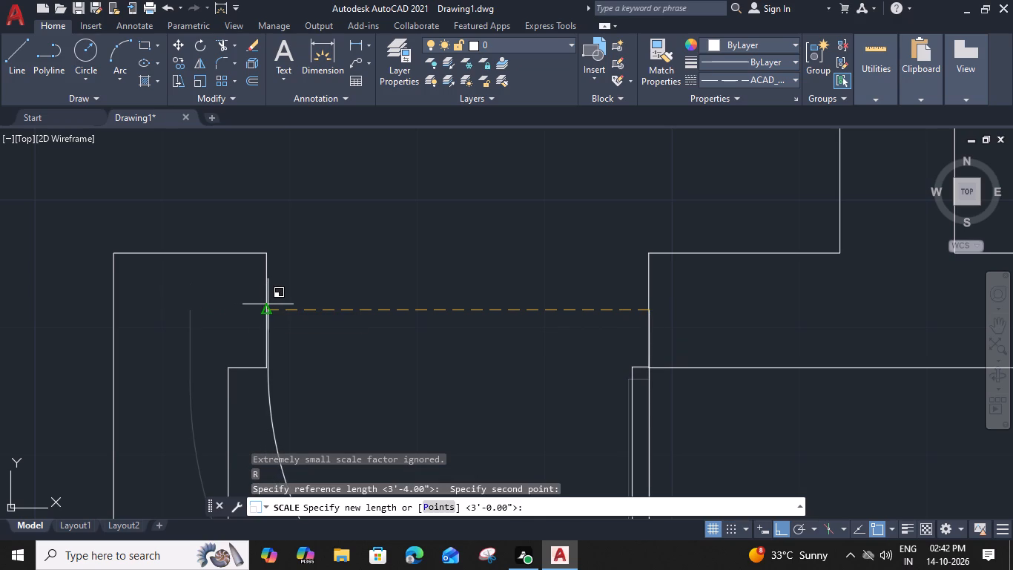
{"action": "left_click", "coordinate": [266, 315]}
{"action": "key", "text": "Escape"}
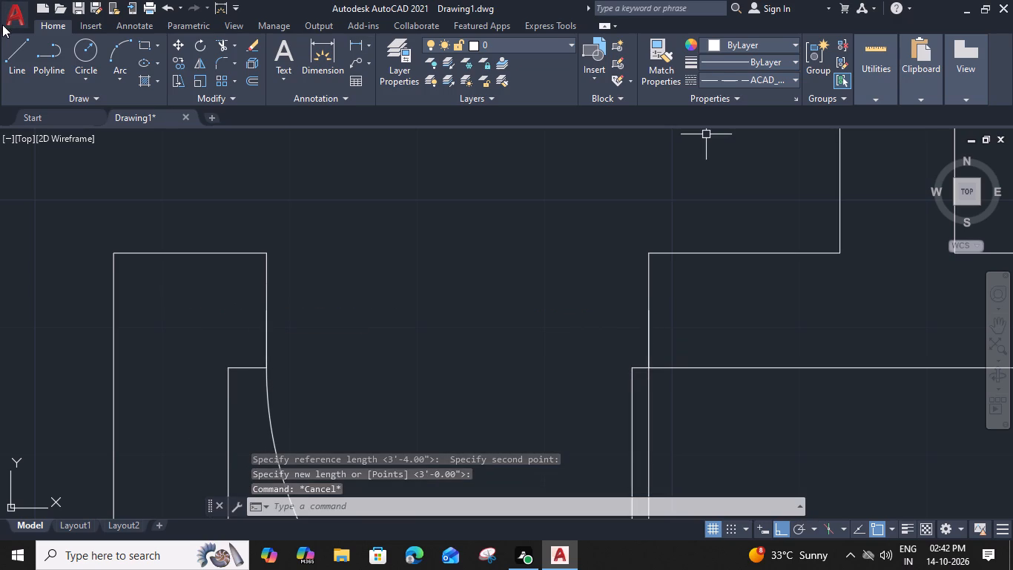
Flip the small room's door so it hinges at the left jamb while still swinging into the small room.
{"action": "scroll", "coordinate": [372, 326], "scroll_direction": "down", "scroll_amount": 2}
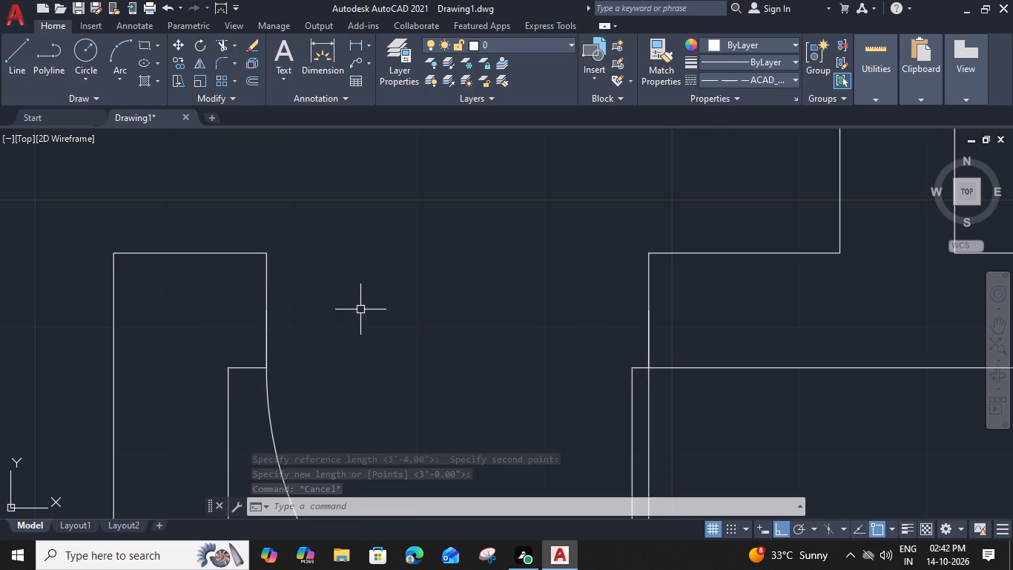
{"action": "scroll", "coordinate": [378, 325], "scroll_direction": "down", "scroll_amount": 2}
{"action": "left_click", "coordinate": [418, 362]}
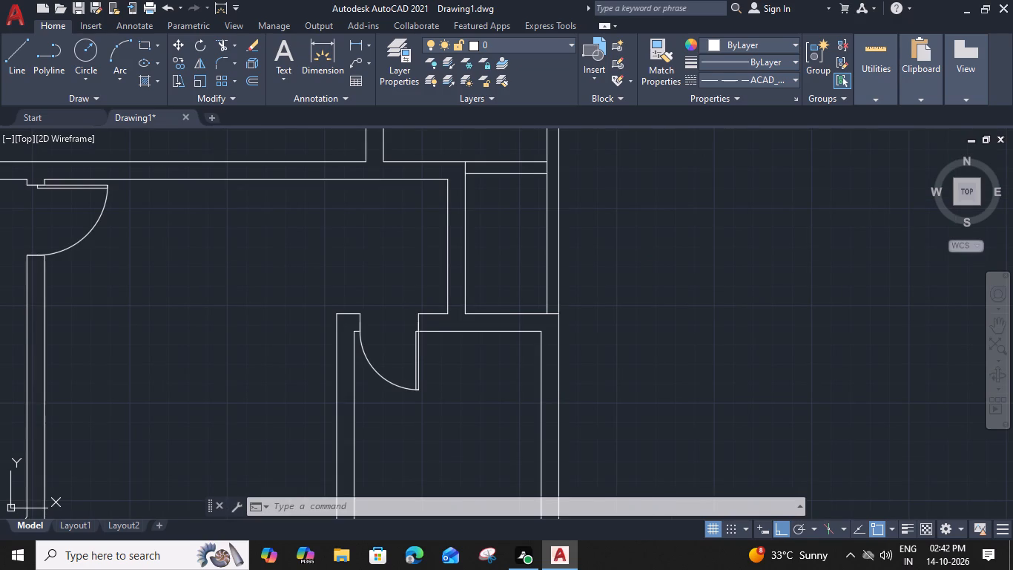
{"action": "left_click", "coordinate": [389, 312]}
{"action": "key", "text": "Escape"}
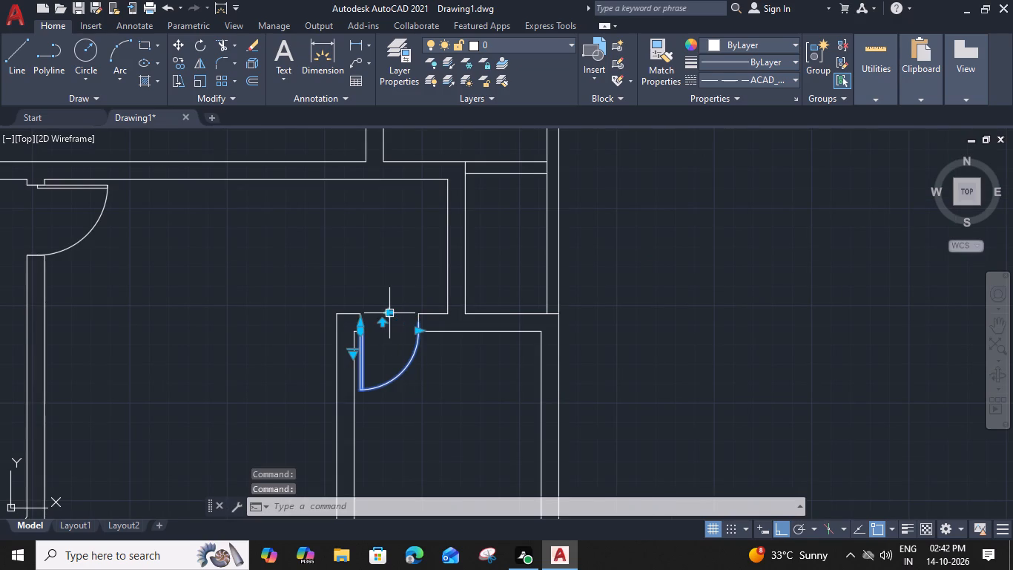
Copy the small room's door from its hinge-side end straight up into the open space of the plan's upper-right corner room.
{"action": "scroll", "coordinate": [396, 275], "scroll_direction": "down", "scroll_amount": 3}
{"action": "middle_click_drag", "start_coordinate": [395, 271], "coordinate": [438, 267]}
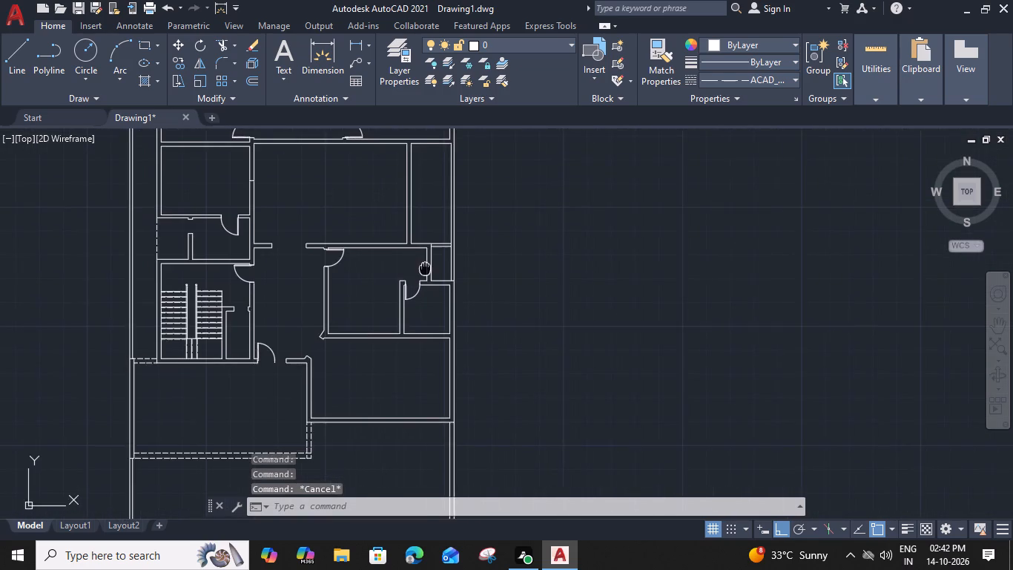
{"action": "middle_click_drag", "start_coordinate": [438, 267], "coordinate": [467, 263]}
{"action": "left_click", "coordinate": [470, 288]}
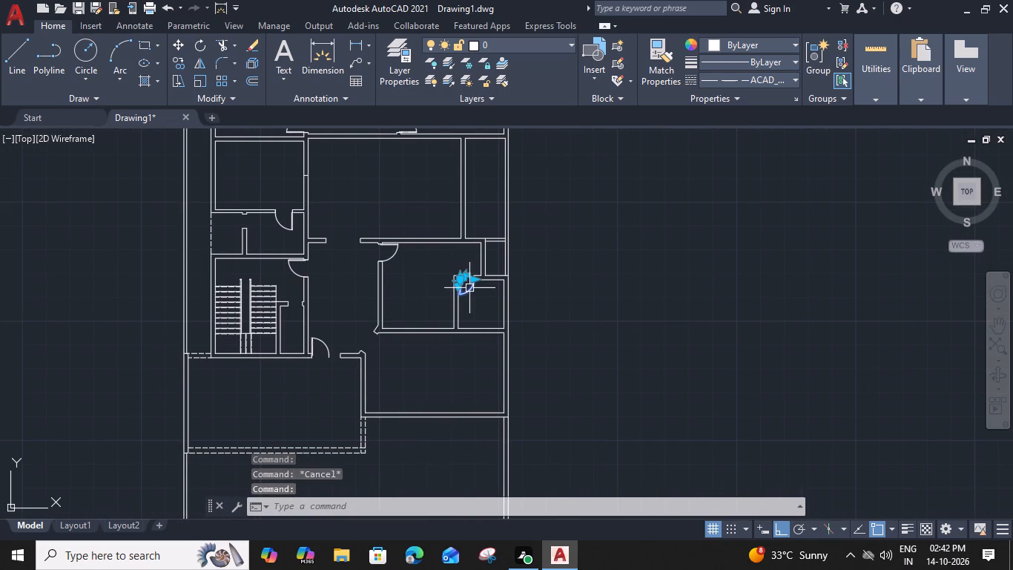
{"action": "key", "text": "c"}
{"action": "key", "text": "o"}
{"action": "key", "text": "space"}
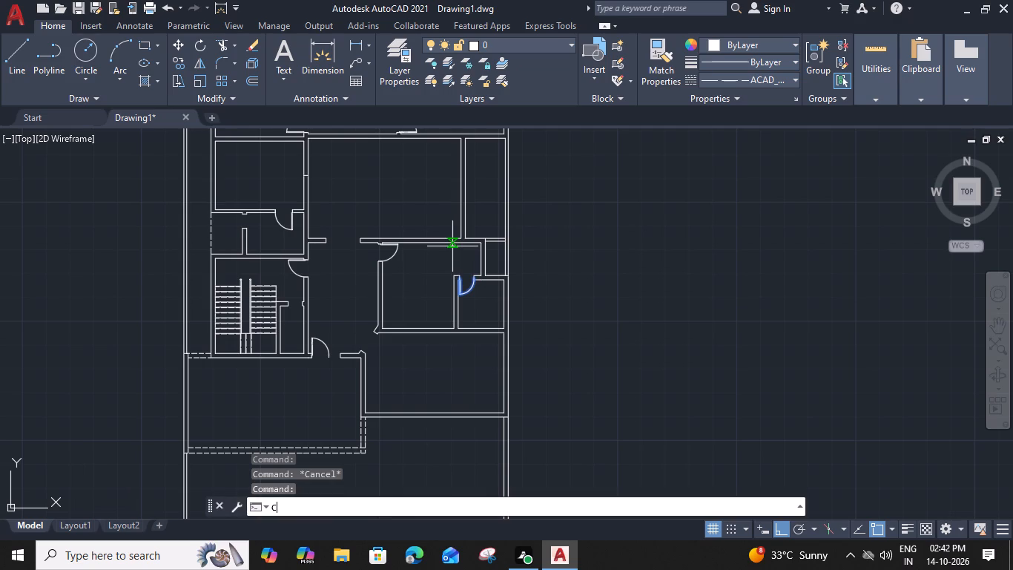
{"action": "scroll", "coordinate": [469, 269], "scroll_direction": "up", "scroll_amount": 4}
{"action": "left_click", "coordinate": [427, 293]}
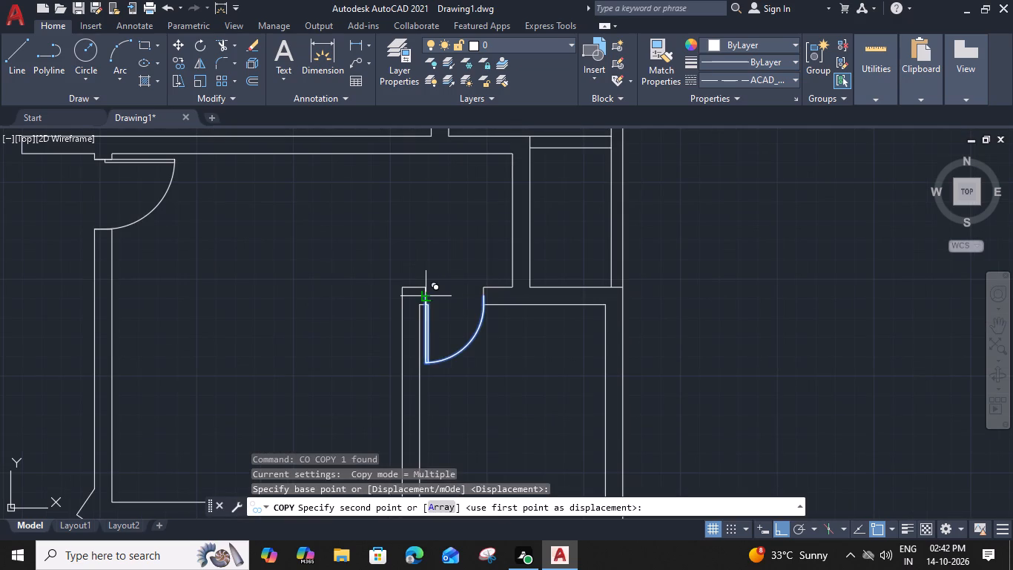
{"action": "scroll", "coordinate": [427, 293], "scroll_direction": "down", "scroll_amount": 2}
{"action": "middle_click_drag", "start_coordinate": [443, 176], "coordinate": [419, 402]}
{"action": "middle_click_drag", "start_coordinate": [415, 236], "coordinate": [414, 236]}
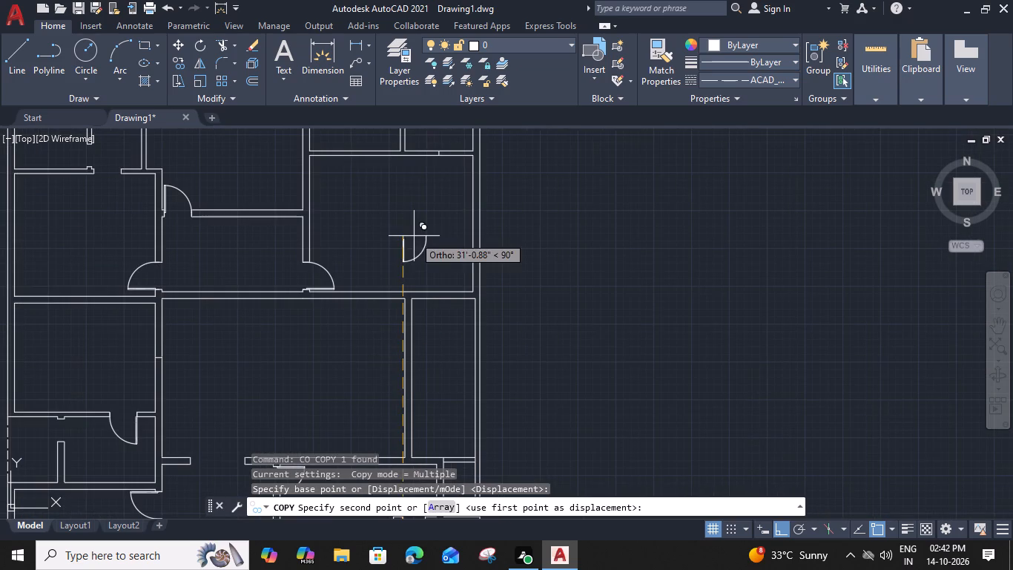
{"action": "middle_click_drag", "start_coordinate": [414, 236], "coordinate": [463, 397]}
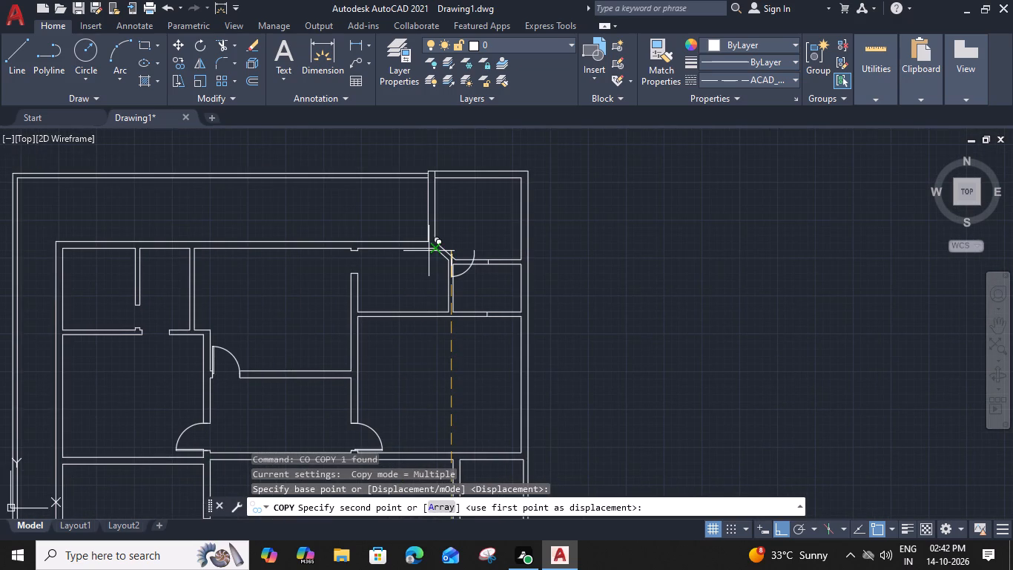
{"action": "left_click", "coordinate": [466, 206]}
{"action": "key", "text": "Escape"}
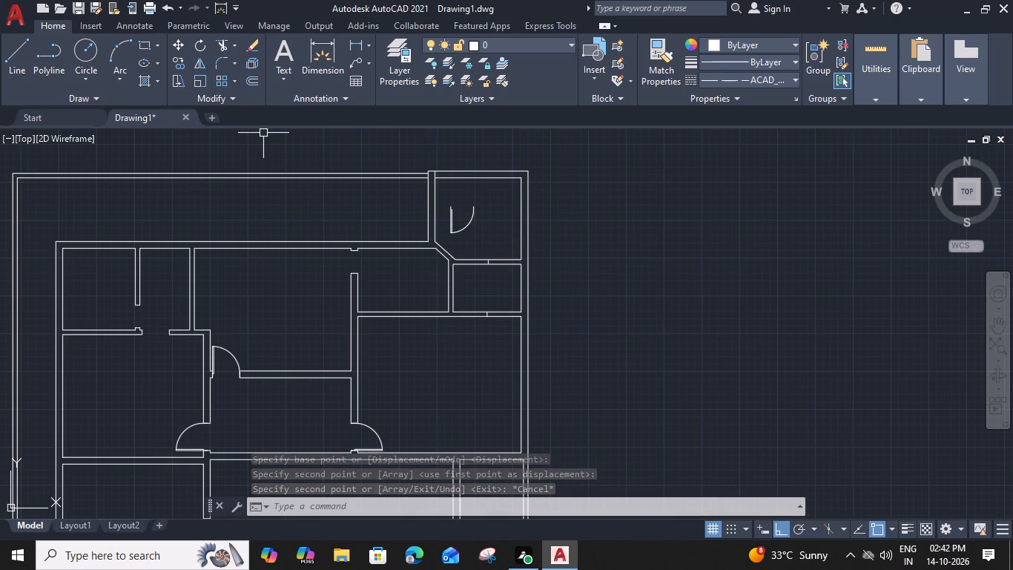
Offset the short marker line in the wall below the upper-right corner room by 1'3" to both sides.
{"action": "scroll", "coordinate": [484, 269], "scroll_direction": "up", "scroll_amount": 3}
{"action": "left_click", "coordinate": [494, 240]}
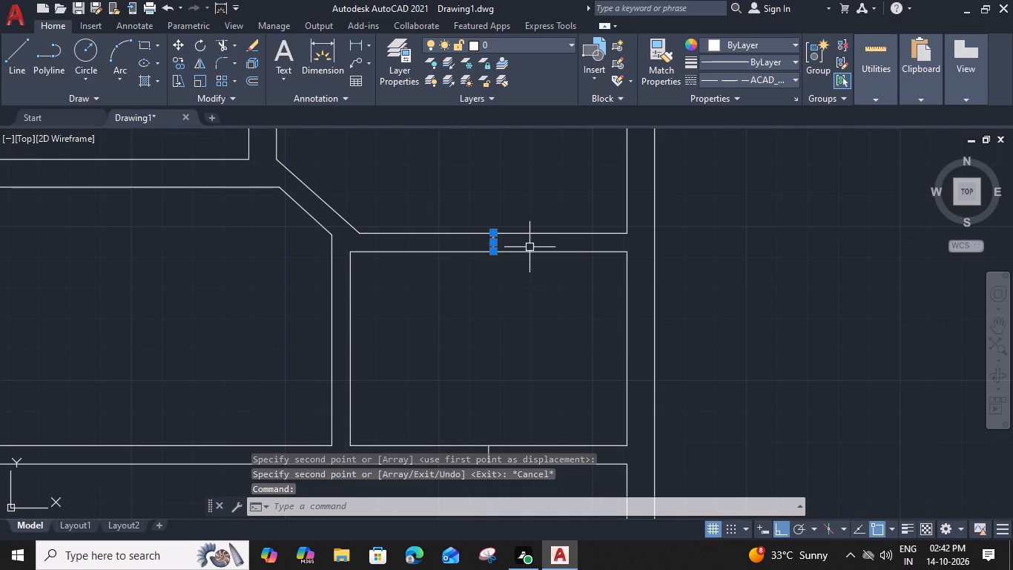
{"action": "type", "text": "O 1"}
{"action": "key", "text": "apostrophe"}
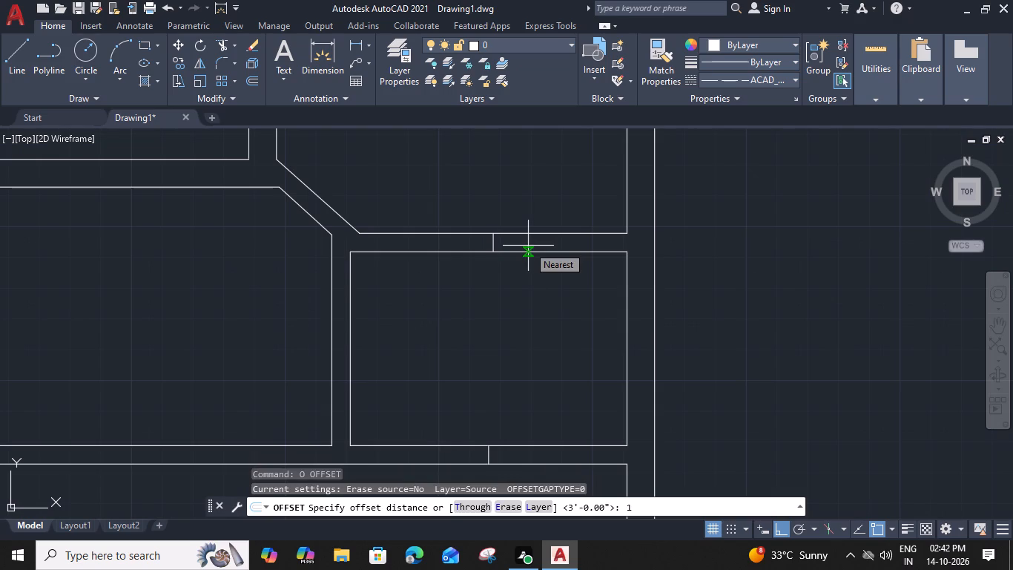
{"action": "key", "text": "3"}
{"action": "key", "text": "shift+quotedbl"}
{"action": "key", "text": "Return"}
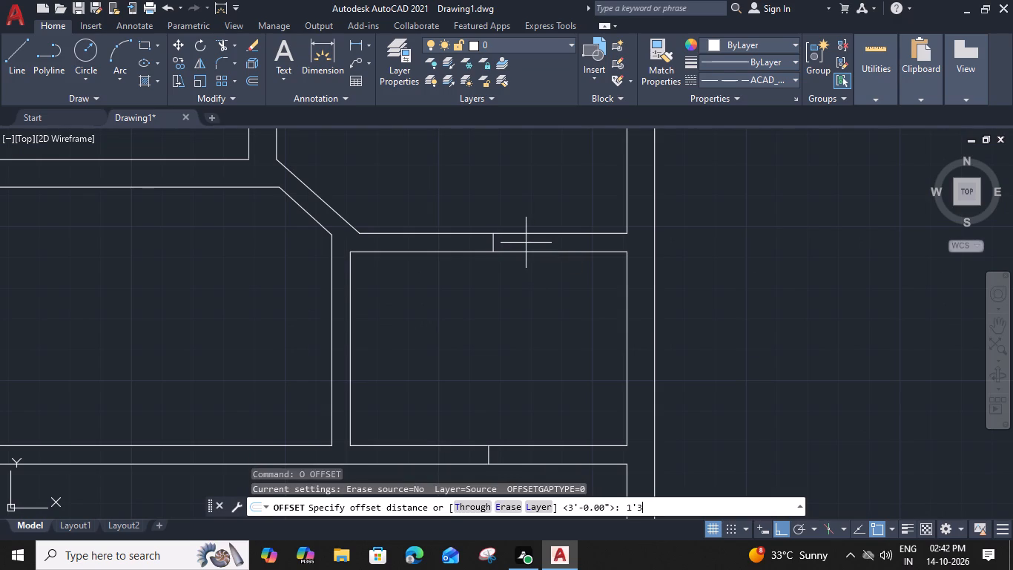
{"action": "left_click", "coordinate": [553, 247]}
{"action": "left_click_drag", "start_coordinate": [495, 240], "coordinate": [487, 243]}
{"action": "left_click", "coordinate": [412, 256]}
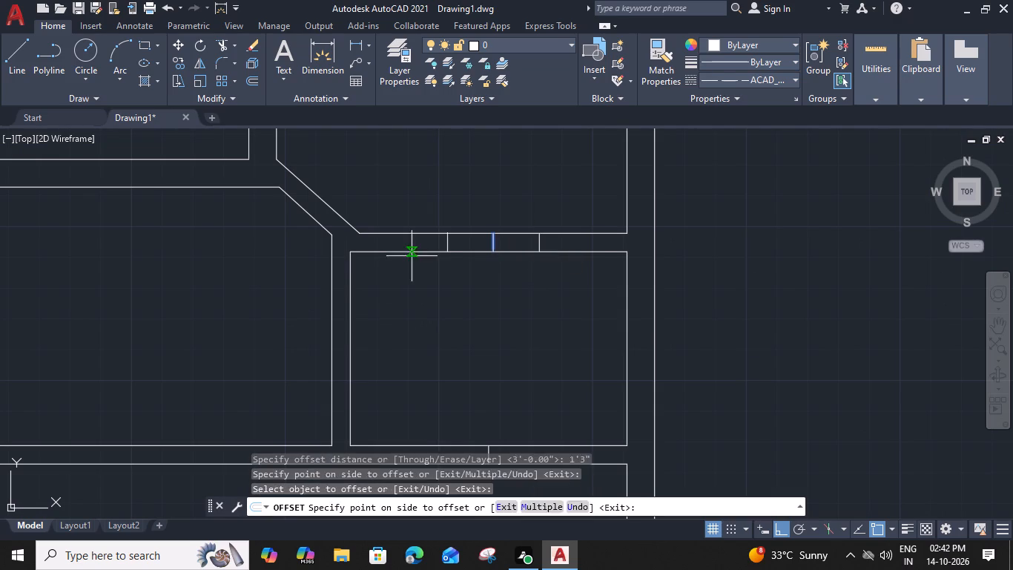
{"action": "key", "text": "Escape"}
Delete the middle marker line and trim both wall lines between the two offset jambs to open the doorway.
{"action": "left_click", "coordinate": [492, 243]}
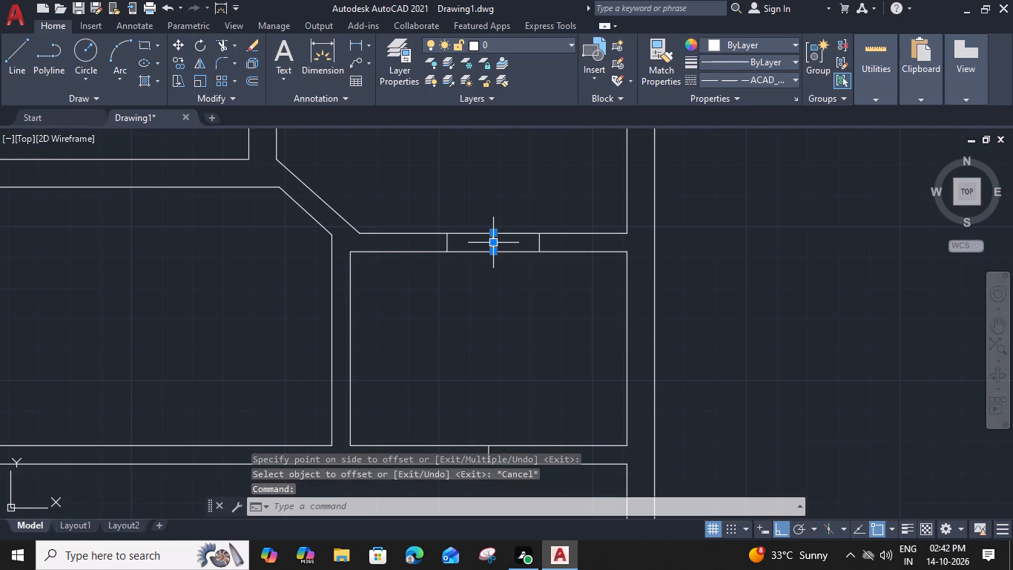
{"action": "key", "text": "Delete"}
{"action": "type", "text": "TR"}
{"action": "key", "text": "space"}
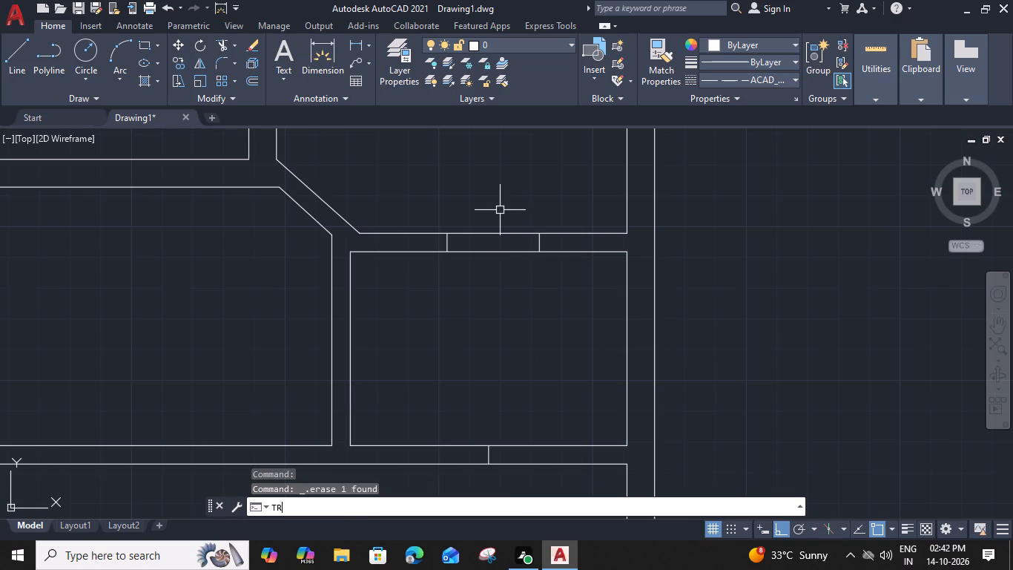
{"action": "left_click", "coordinate": [500, 210]}
{"action": "left_click_drag", "start_coordinate": [509, 197], "coordinate": [503, 290]}
{"action": "key", "text": "Escape"}
Move the loose door copy from its hinge-side end to the upper corner of the new doorway's left jamb.
{"action": "scroll", "coordinate": [473, 170], "scroll_direction": "down", "scroll_amount": 2}
{"action": "middle_click_drag", "start_coordinate": [478, 189], "coordinate": [478, 255]}
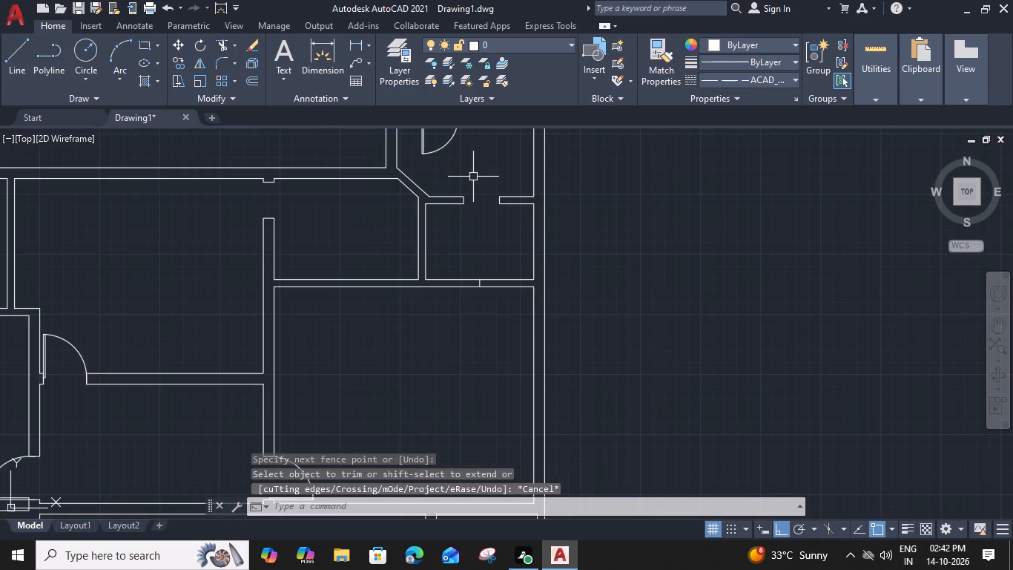
{"action": "left_click", "coordinate": [452, 212]}
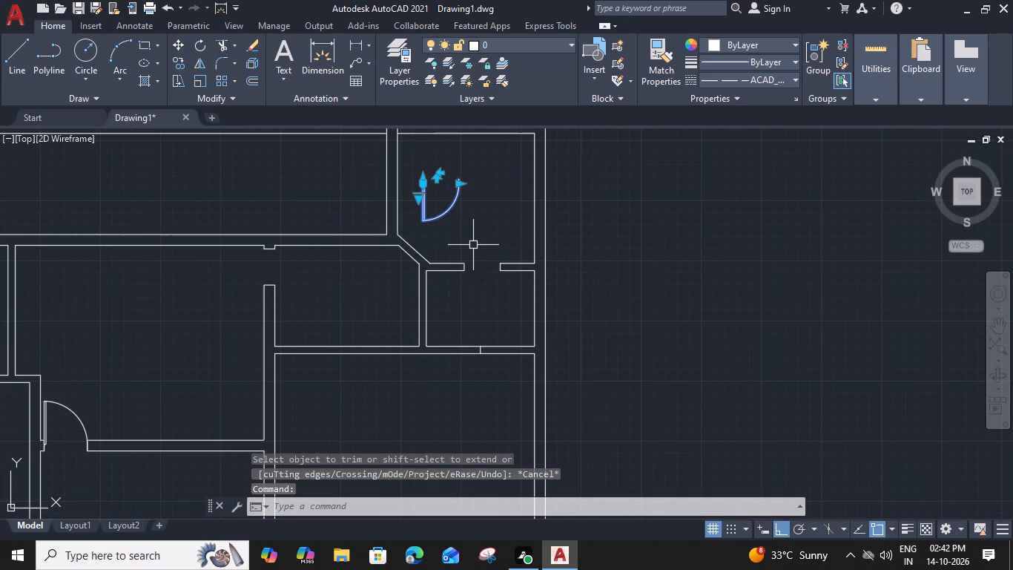
{"action": "type", "text": "M"}
{"action": "key", "text": "space"}
{"action": "scroll", "coordinate": [432, 164], "scroll_direction": "up", "scroll_amount": 2}
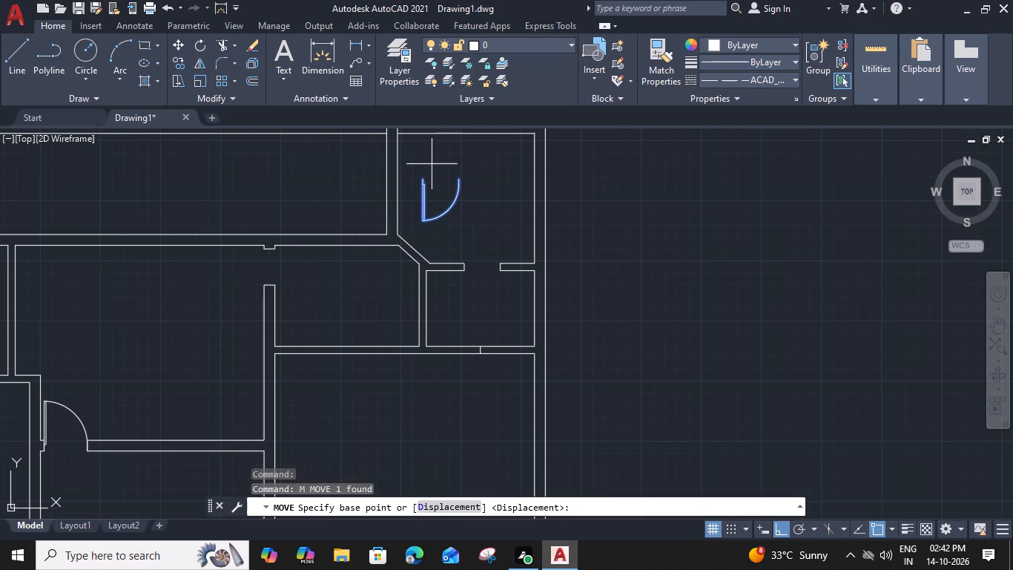
{"action": "left_click", "coordinate": [409, 198]}
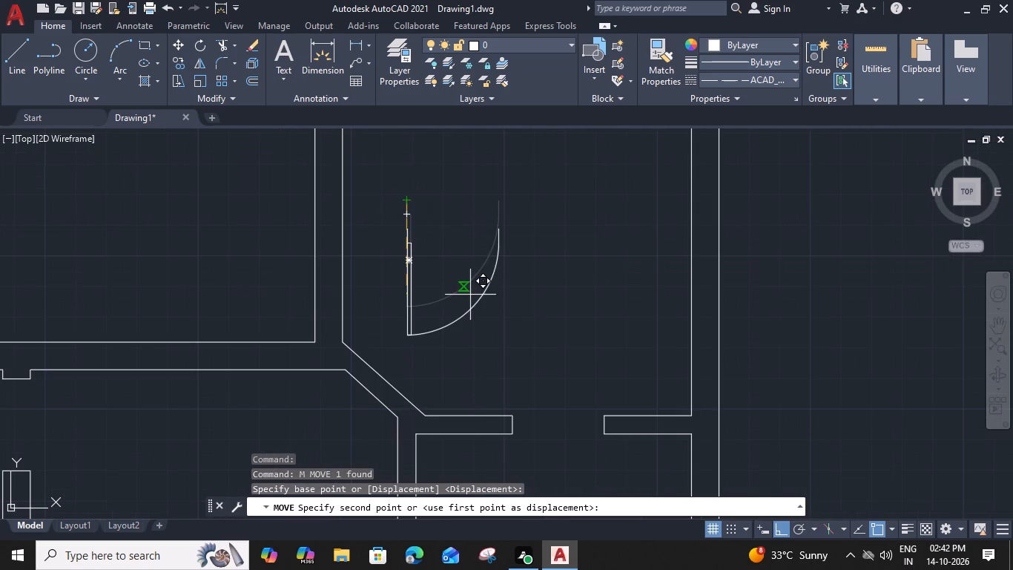
{"action": "left_click", "coordinate": [512, 414]}
{"action": "key", "text": "Escape"}
Flip the new doorway's door so it swings up into the upper-right corner room.
{"action": "middle_click_drag", "start_coordinate": [567, 392], "coordinate": [567, 397]}
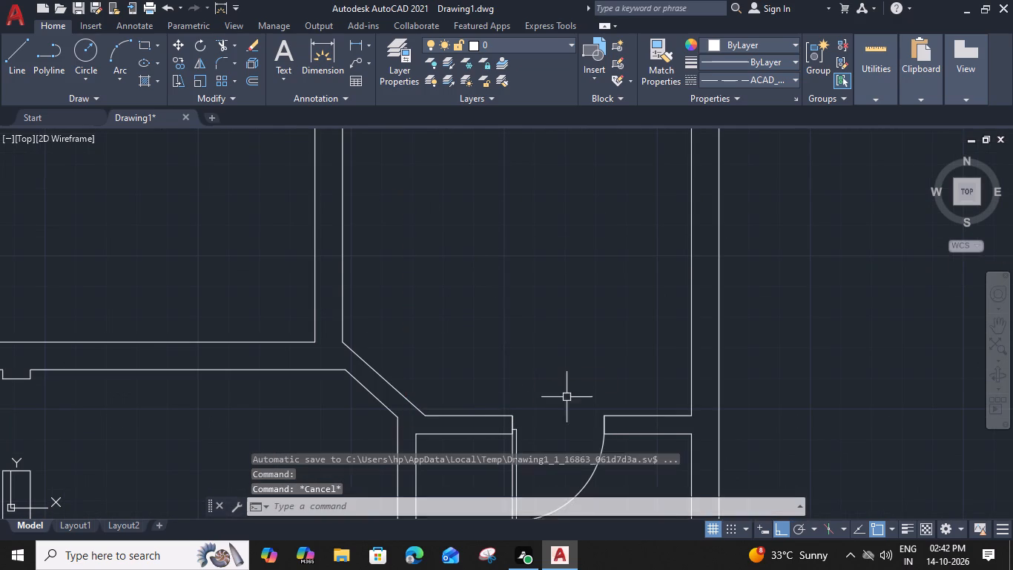
{"action": "middle_click_drag", "start_coordinate": [567, 397], "coordinate": [547, 289]}
{"action": "left_click", "coordinate": [563, 394]}
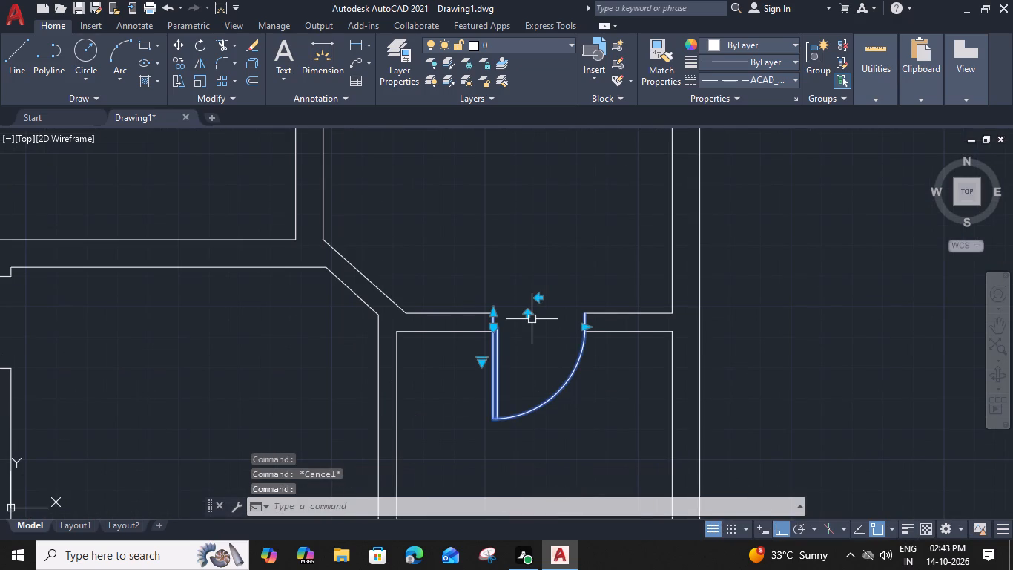
{"action": "left_click", "coordinate": [526, 314]}
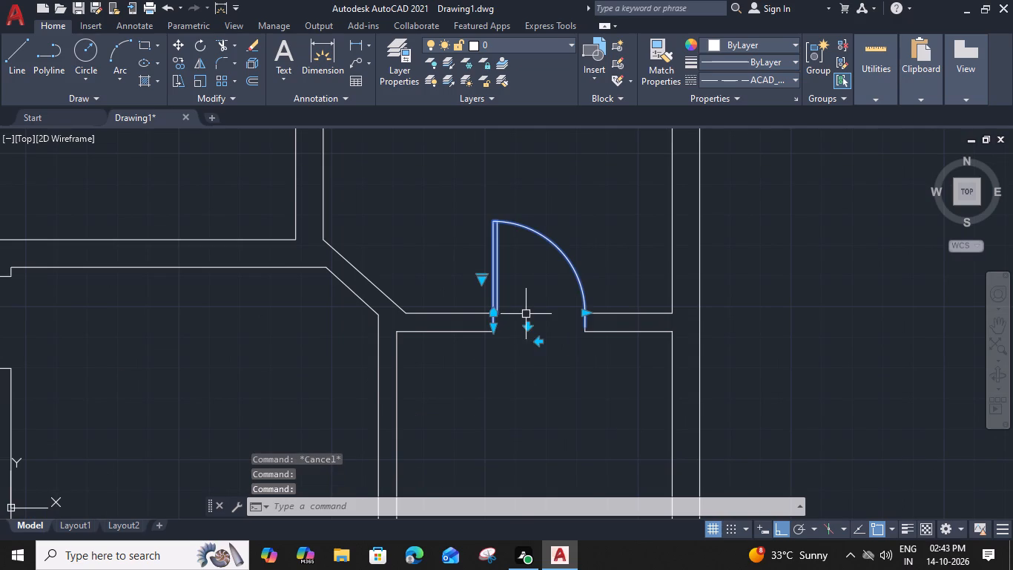
{"action": "key", "text": "Escape"}
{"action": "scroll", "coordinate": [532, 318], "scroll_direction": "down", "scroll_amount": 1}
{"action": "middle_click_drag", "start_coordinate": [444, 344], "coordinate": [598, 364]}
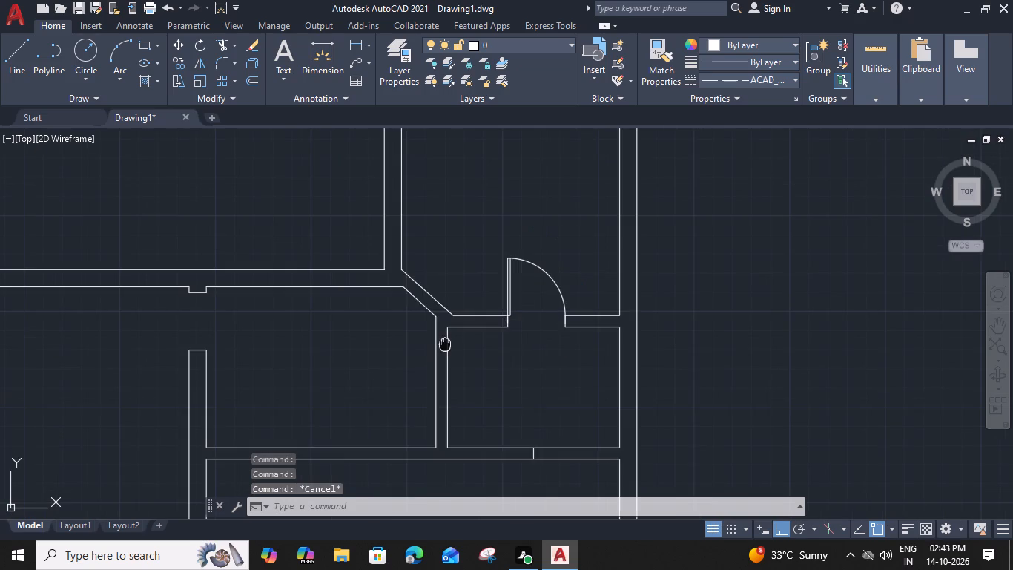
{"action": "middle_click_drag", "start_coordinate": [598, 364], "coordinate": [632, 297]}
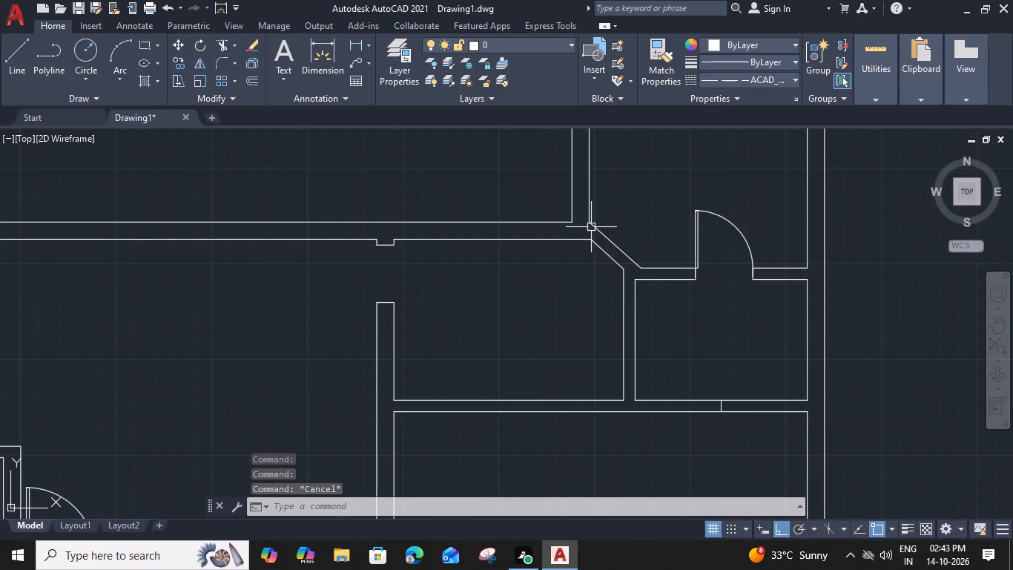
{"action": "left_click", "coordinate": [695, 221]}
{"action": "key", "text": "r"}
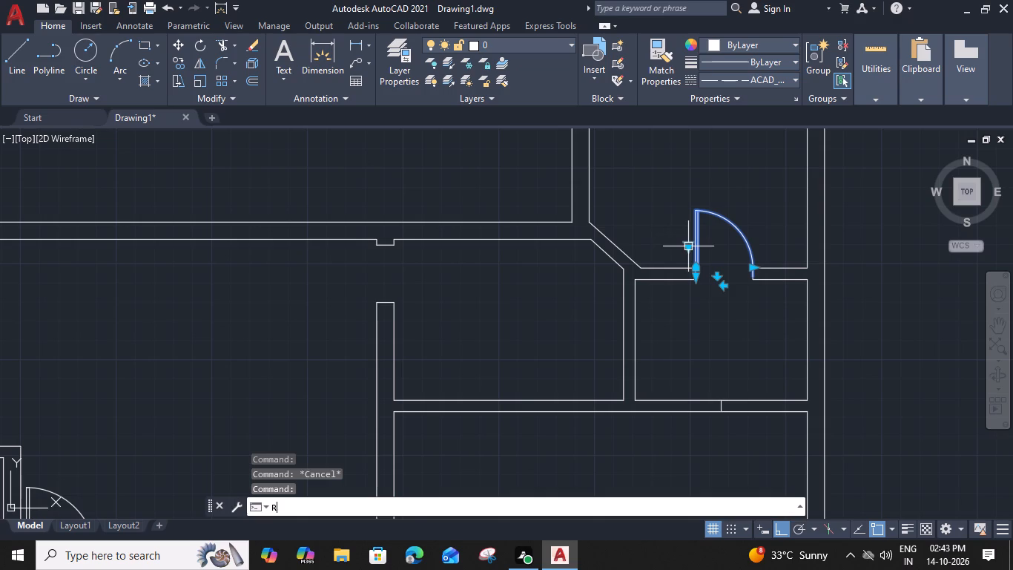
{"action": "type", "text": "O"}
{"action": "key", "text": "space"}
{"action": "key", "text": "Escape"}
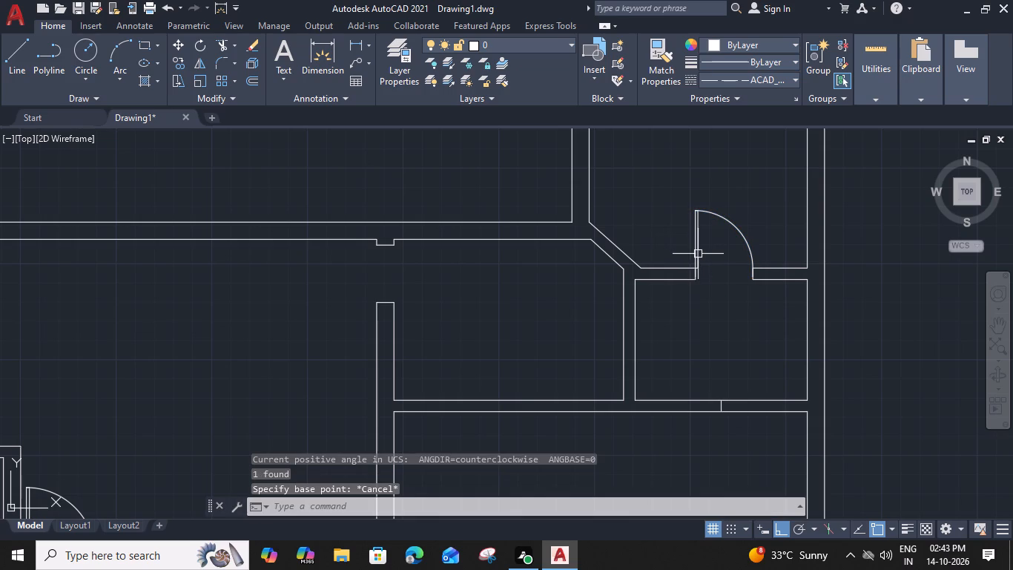
Copy the upper-right corner room's door about 11'-3" to the left, into the adjoining room with the chamfered corner.
{"action": "left_click", "coordinate": [697, 254]}
{"action": "type", "text": "CO"}
{"action": "key", "text": "space"}
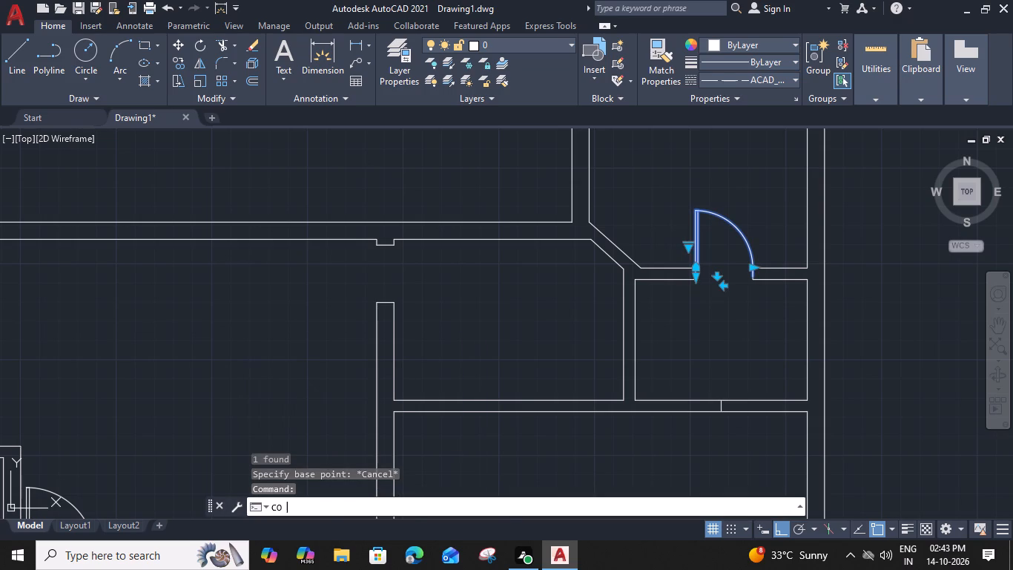
{"action": "scroll", "coordinate": [701, 284], "scroll_direction": "up", "scroll_amount": 1}
{"action": "left_click", "coordinate": [691, 271]}
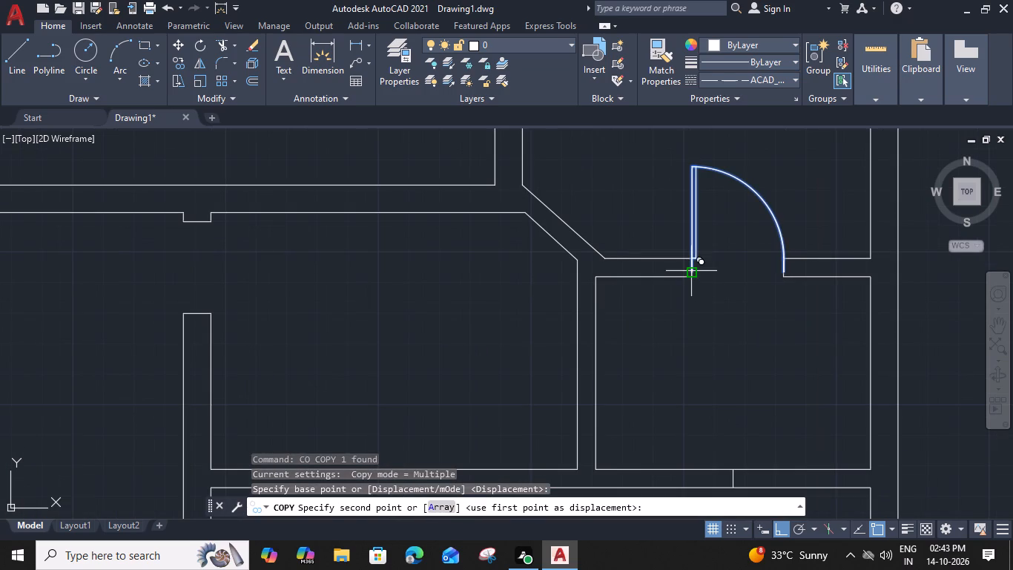
{"action": "middle_click_drag", "start_coordinate": [479, 283], "coordinate": [758, 246]}
{"action": "left_click", "coordinate": [560, 248]}
{"action": "key", "text": "Escape"}
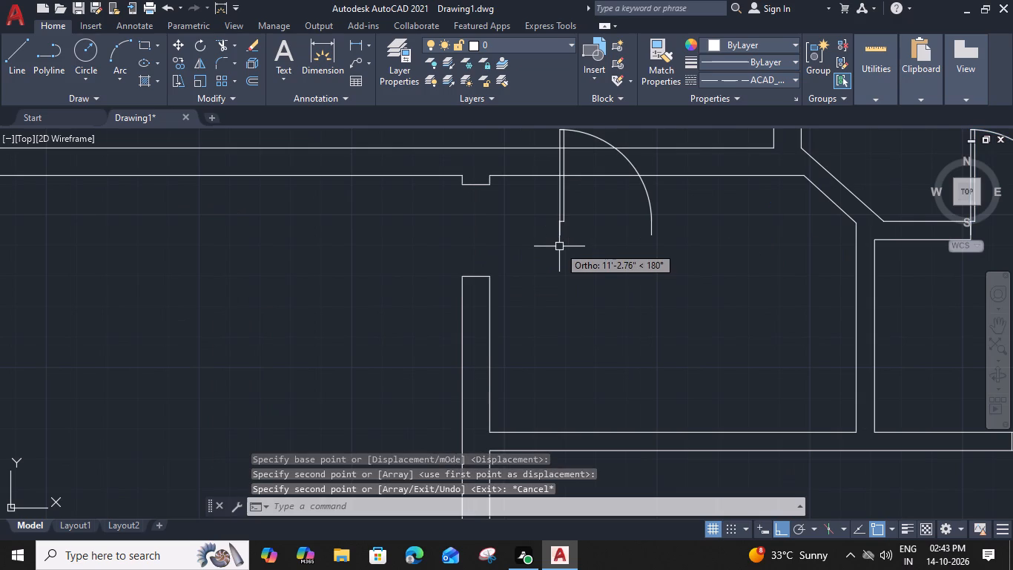
Rotate the copied door 90° clockwise about its hinge-side end so its leaf points right and the arc swings below.
{"action": "left_click", "coordinate": [566, 215]}
{"action": "key", "text": "r"}
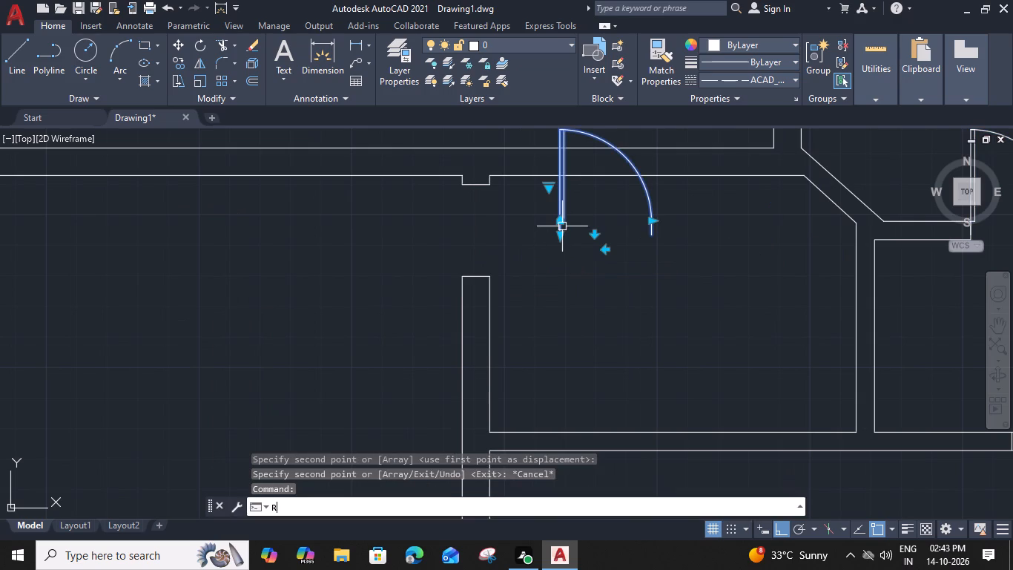
{"action": "key", "text": "o"}
{"action": "key", "text": "space"}
{"action": "scroll", "coordinate": [558, 235], "scroll_direction": "up", "scroll_amount": 2}
{"action": "left_click", "coordinate": [564, 235]}
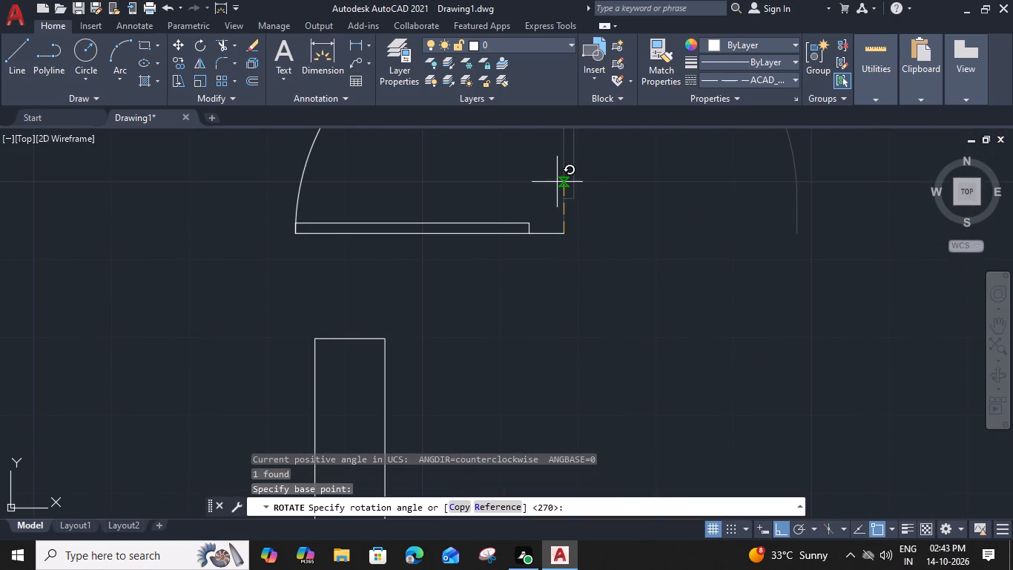
{"action": "middle_click_drag", "start_coordinate": [578, 411], "coordinate": [582, 426]}
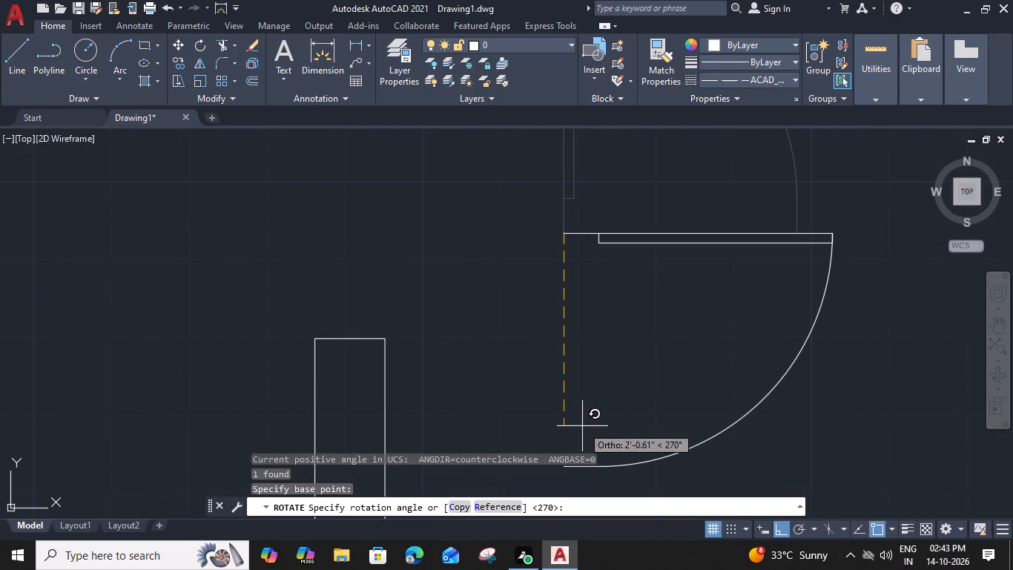
{"action": "middle_click_drag", "start_coordinate": [582, 426], "coordinate": [546, 280]}
{"action": "left_click", "coordinate": [532, 334]}
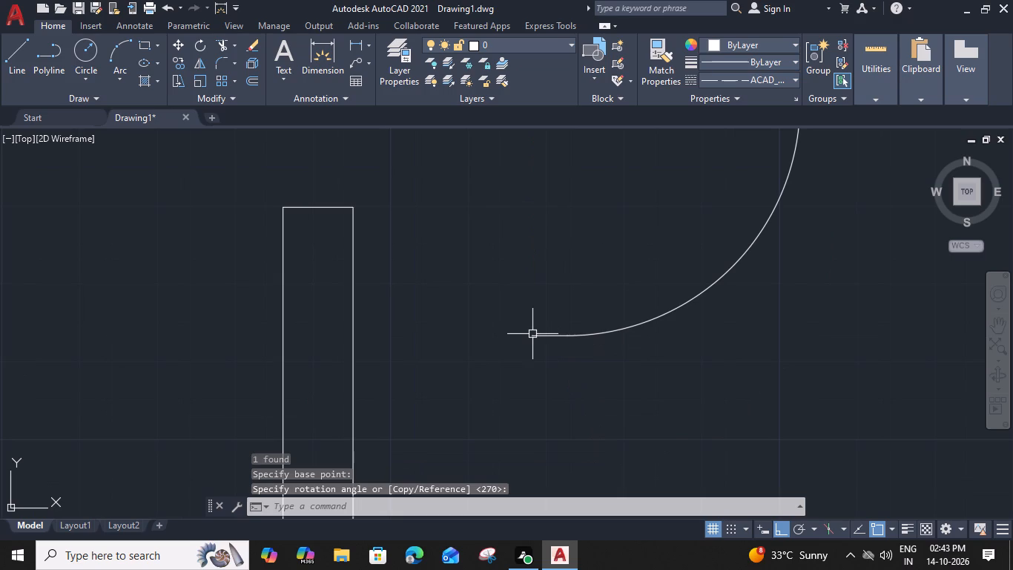
Move the rotated door from its hinge-side end to the left corner of the upper jamb in the chamfered room's left-wall doorway.
{"action": "left_click", "coordinate": [550, 334]}
{"action": "type", "text": "M"}
{"action": "key", "text": "space"}
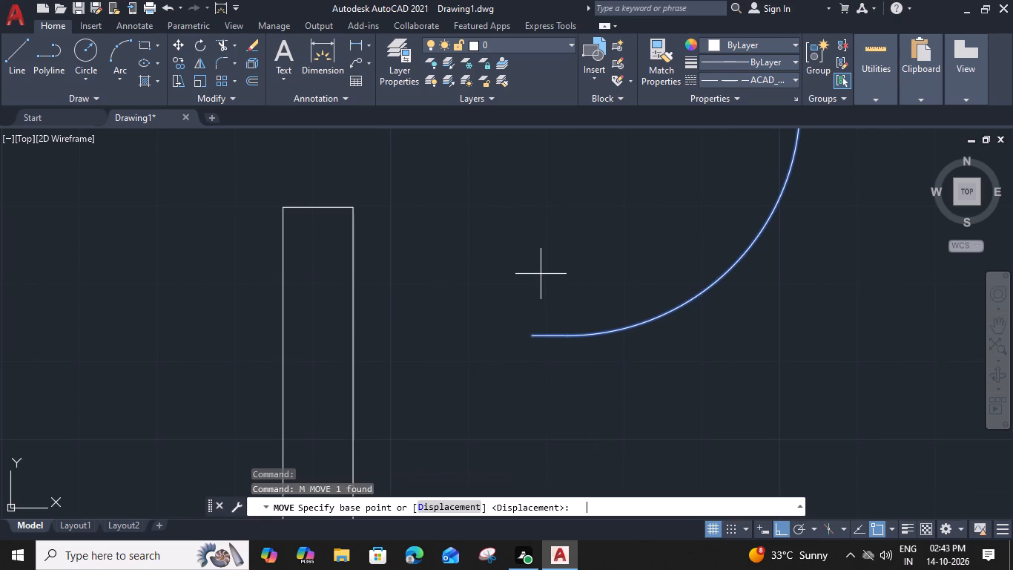
{"action": "middle_click_drag", "start_coordinate": [535, 244], "coordinate": [531, 363]}
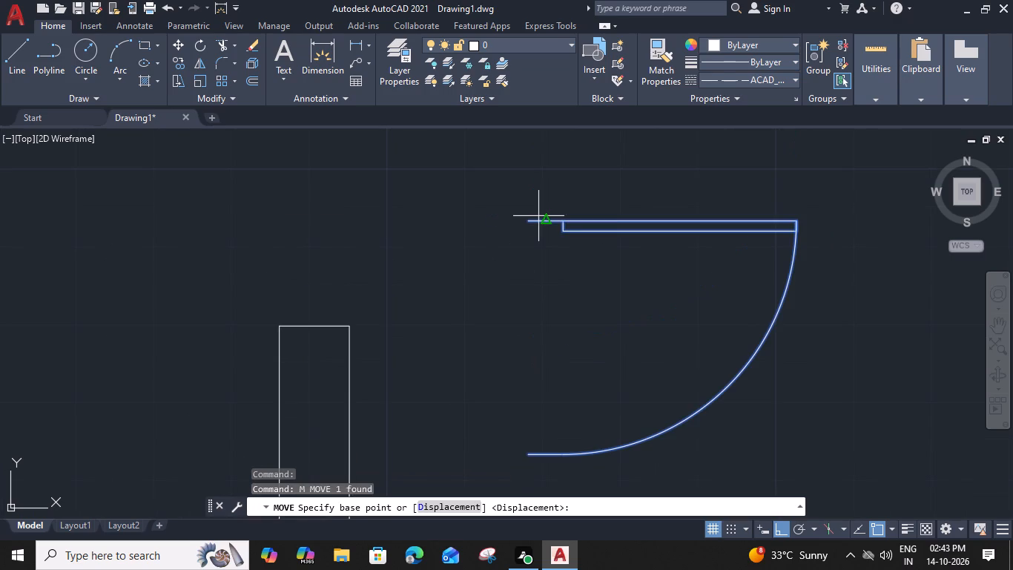
{"action": "left_click", "coordinate": [531, 223]}
{"action": "scroll", "coordinate": [531, 223], "scroll_direction": "down", "scroll_amount": 2}
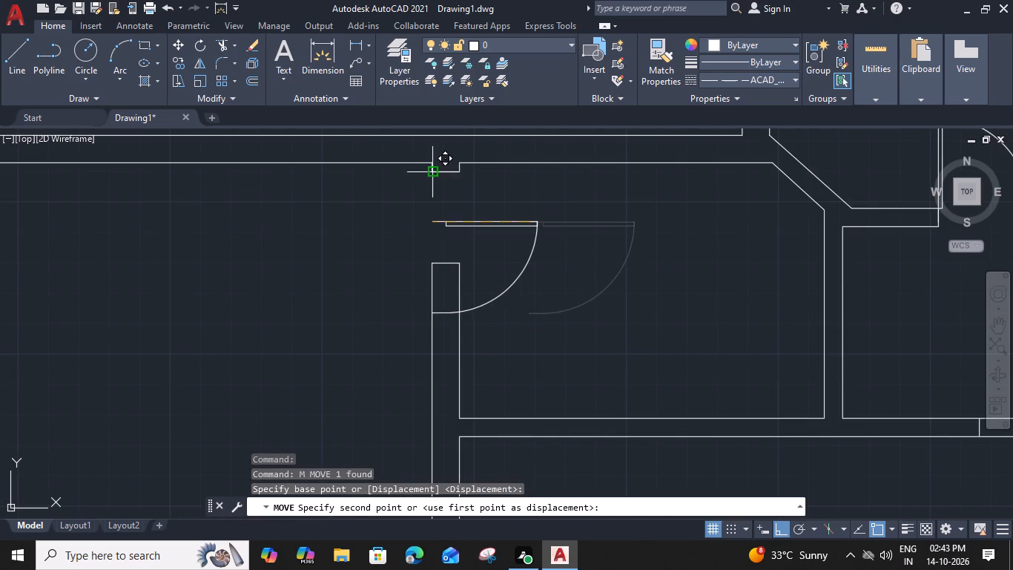
{"action": "left_click", "coordinate": [431, 174]}
{"action": "key", "text": "Escape"}
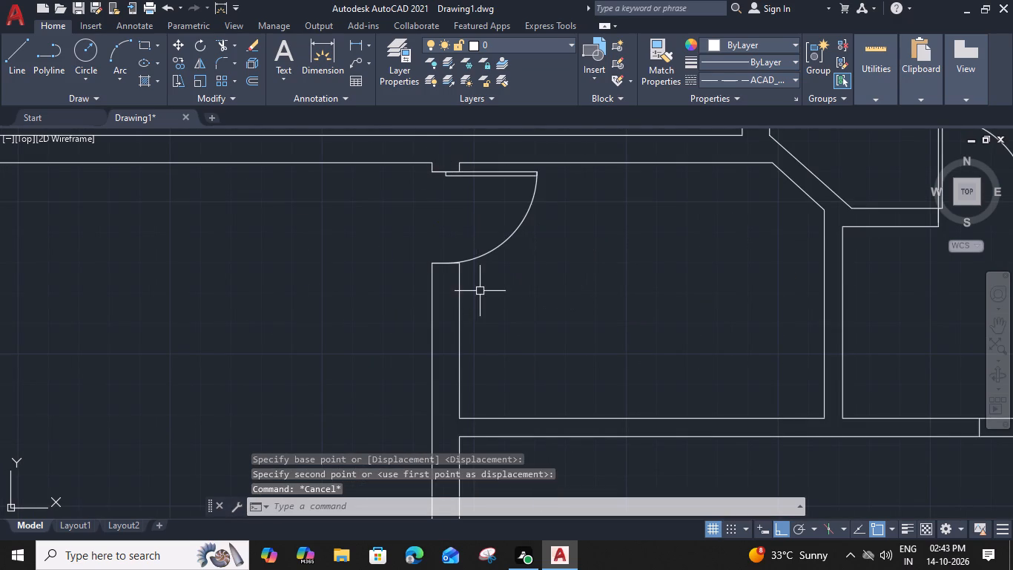
Copy the chamfered room's door from its hinge-side end to the left corner of the upper jamb in the upper-left corner room's partition doorway.
{"action": "scroll", "coordinate": [481, 295], "scroll_direction": "down", "scroll_amount": 2}
{"action": "middle_click_drag", "start_coordinate": [439, 290], "coordinate": [701, 278]}
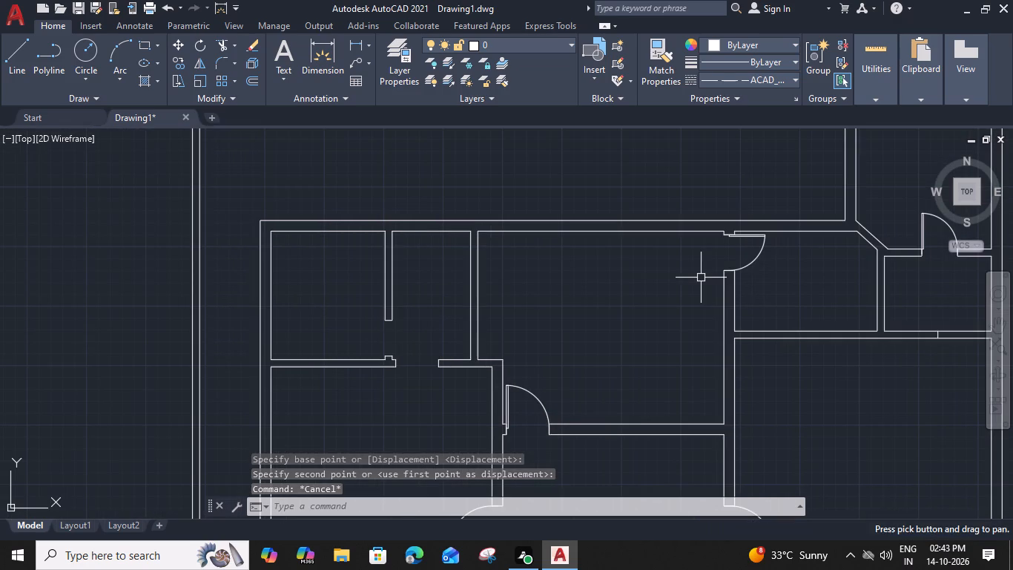
{"action": "left_click", "coordinate": [754, 257]}
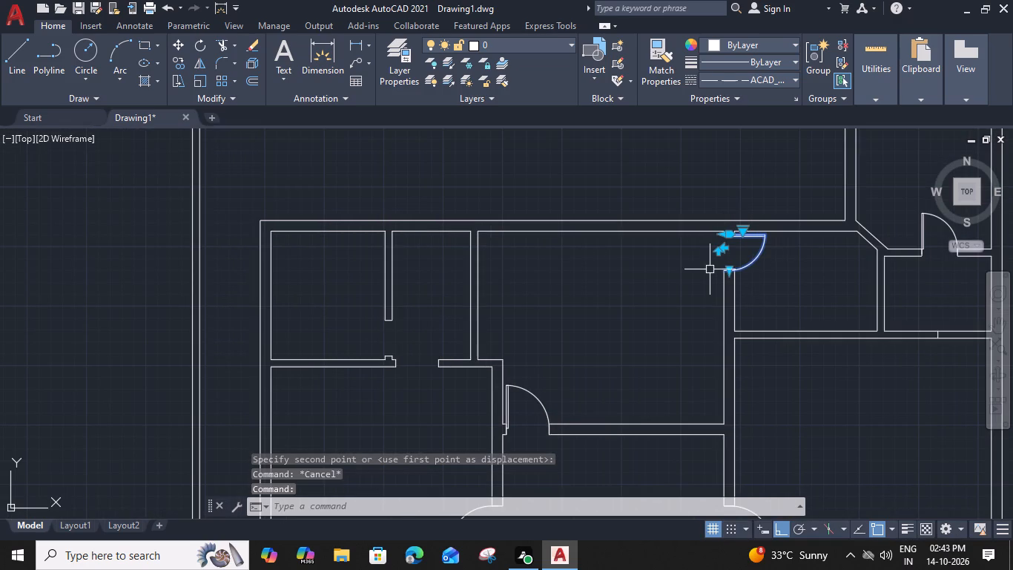
{"action": "type", "text": "CO"}
{"action": "key", "text": "space"}
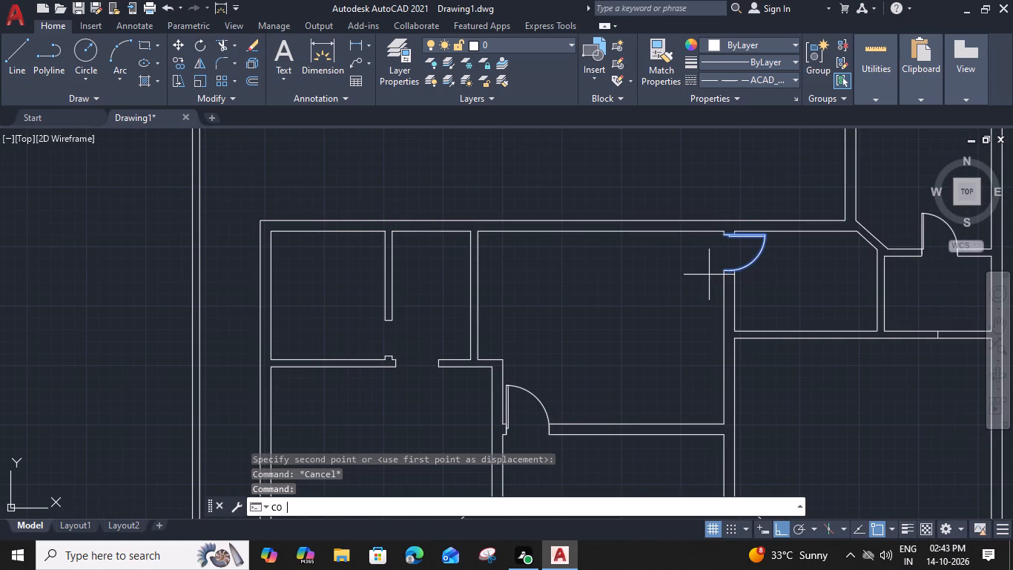
{"action": "scroll", "coordinate": [724, 234], "scroll_direction": "up", "scroll_amount": 2}
{"action": "left_click", "coordinate": [721, 235]}
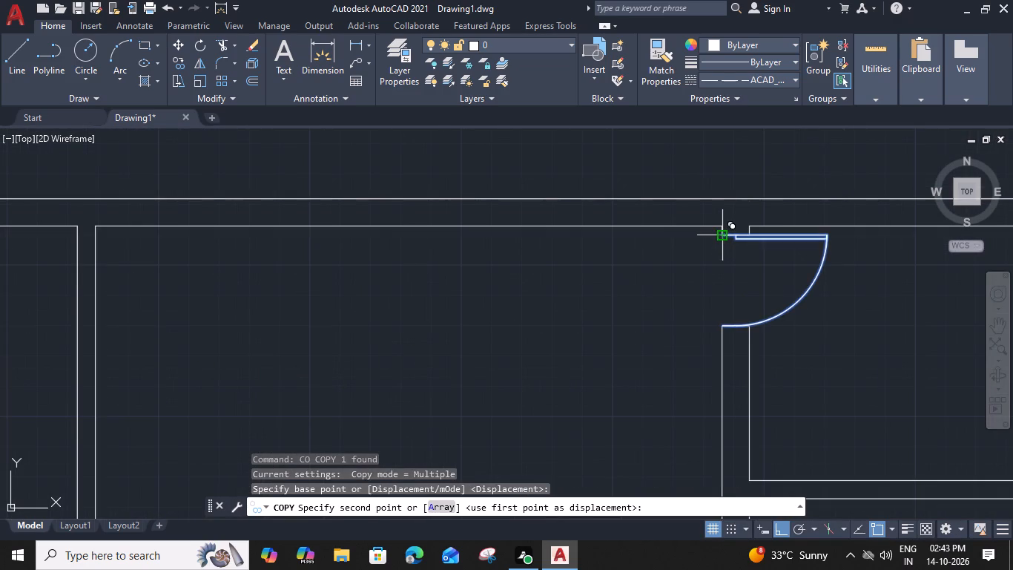
{"action": "scroll", "coordinate": [721, 235], "scroll_direction": "down", "scroll_amount": 3}
{"action": "scroll", "coordinate": [509, 299], "scroll_direction": "up", "scroll_amount": 2}
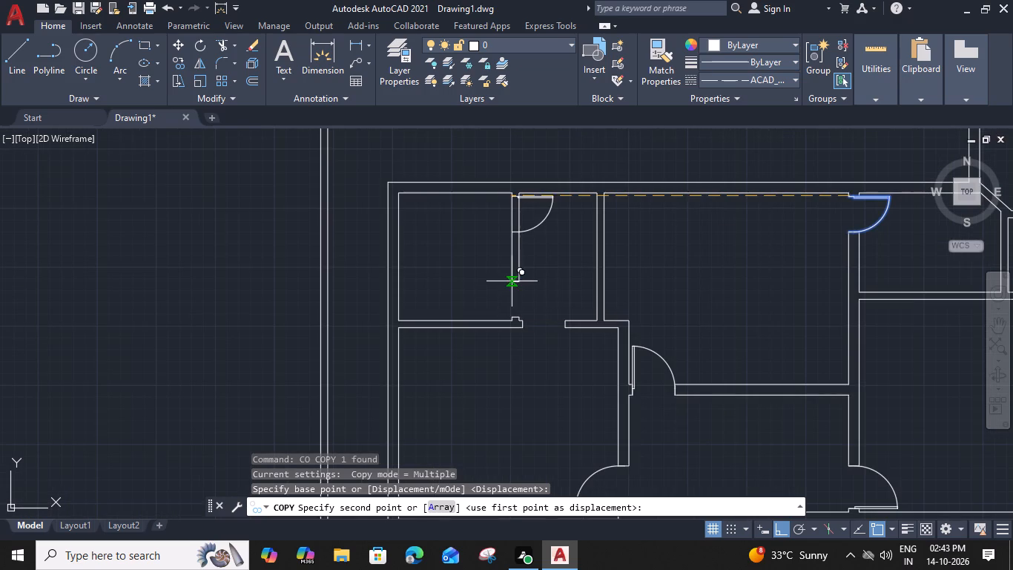
{"action": "left_click", "coordinate": [512, 282]}
{"action": "key", "text": "Escape"}
Flip the copied door in both directions so it hinges at the lower jamb and swings left into the upper-left corner room.
{"action": "left_click", "coordinate": [541, 312]}
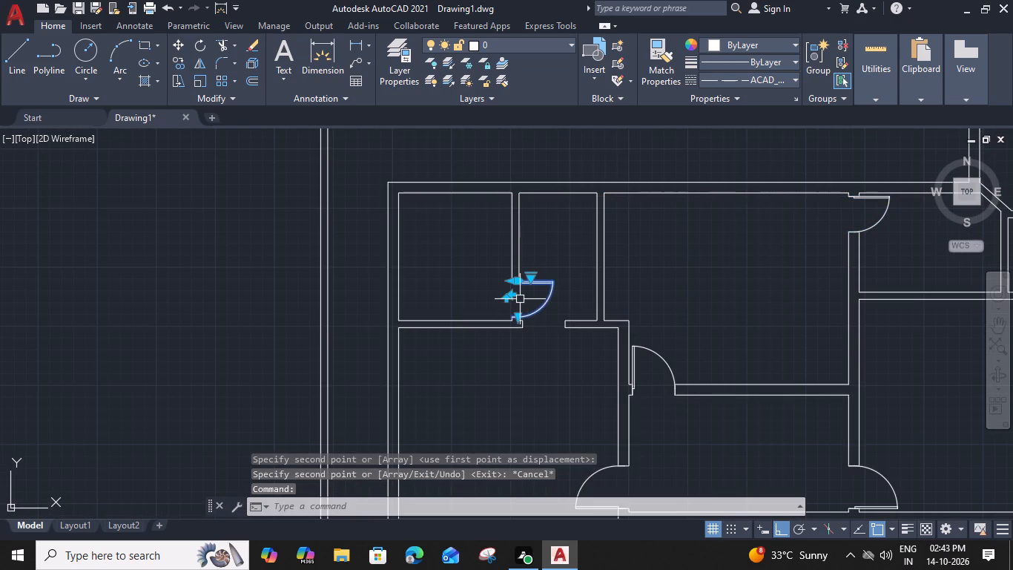
{"action": "left_click", "coordinate": [503, 298]}
{"action": "left_click", "coordinate": [511, 304]}
{"action": "key", "text": "Escape"}
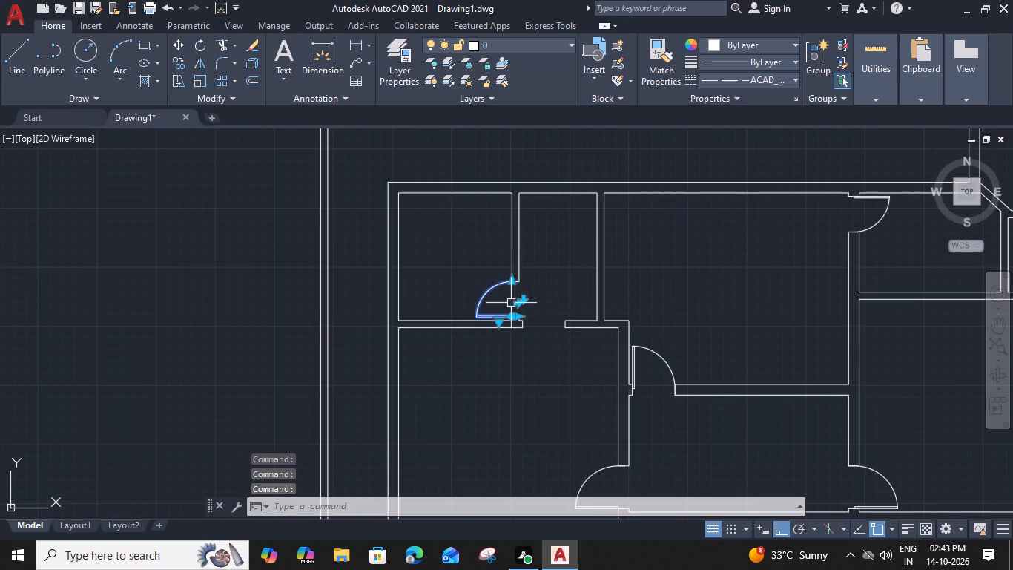
Examine the middle and lower parts of the plan for doorways still without doors, including the wide opening below the large central room.
{"action": "scroll", "coordinate": [566, 309], "scroll_direction": "down", "scroll_amount": 1}
{"action": "middle_click_drag", "start_coordinate": [530, 325], "coordinate": [612, 321]}
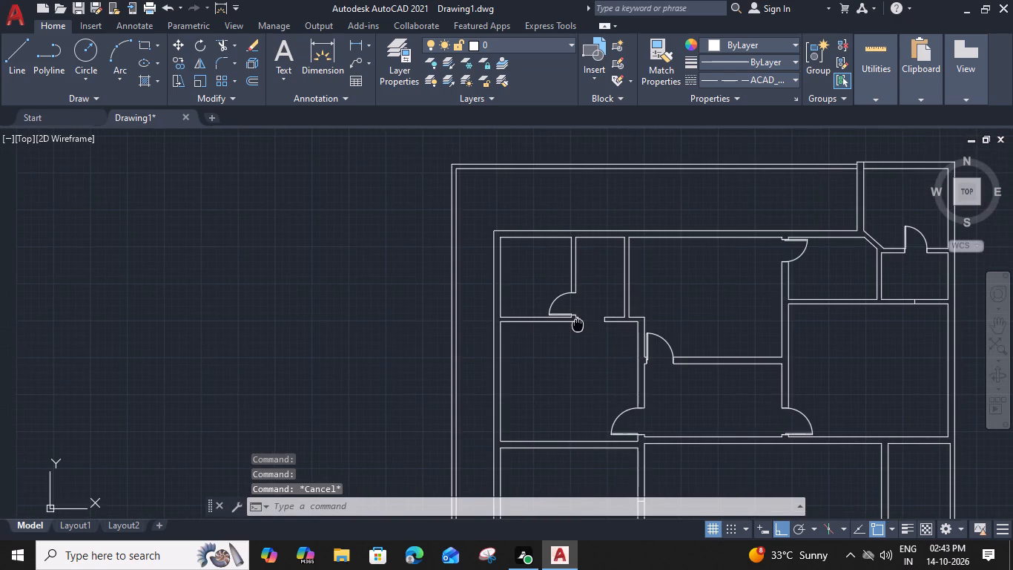
{"action": "middle_click_drag", "start_coordinate": [635, 360], "coordinate": [536, 278]}
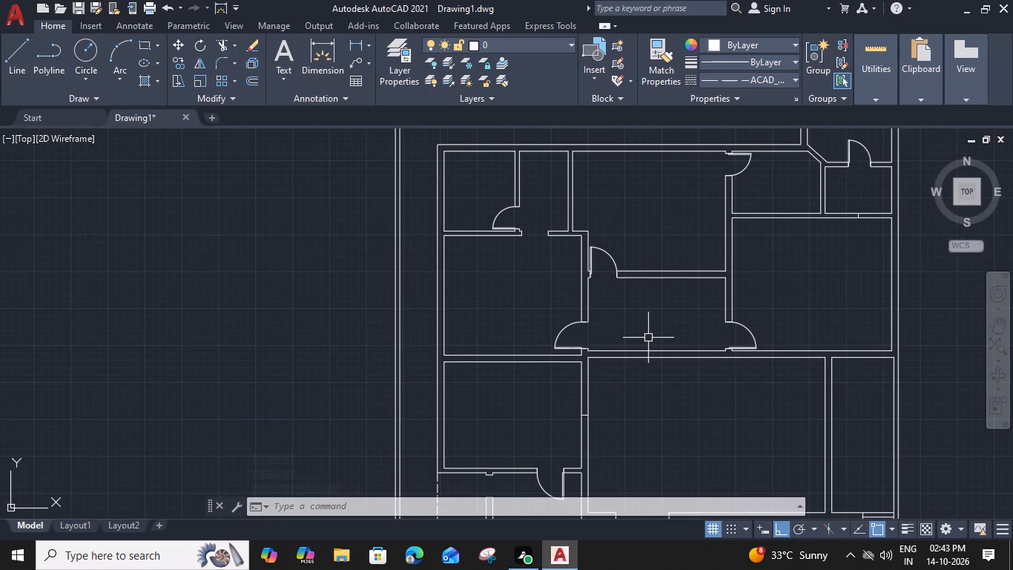
{"action": "middle_click_drag", "start_coordinate": [645, 214], "coordinate": [575, 203]}
{"action": "middle_click_drag", "start_coordinate": [696, 283], "coordinate": [698, 283]}
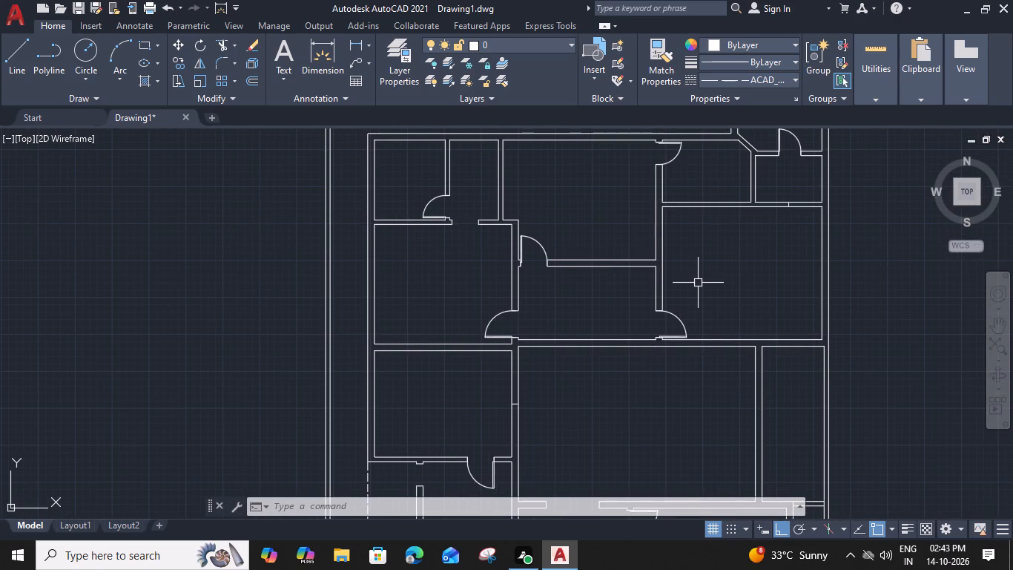
{"action": "middle_click_drag", "start_coordinate": [698, 283], "coordinate": [591, 269]}
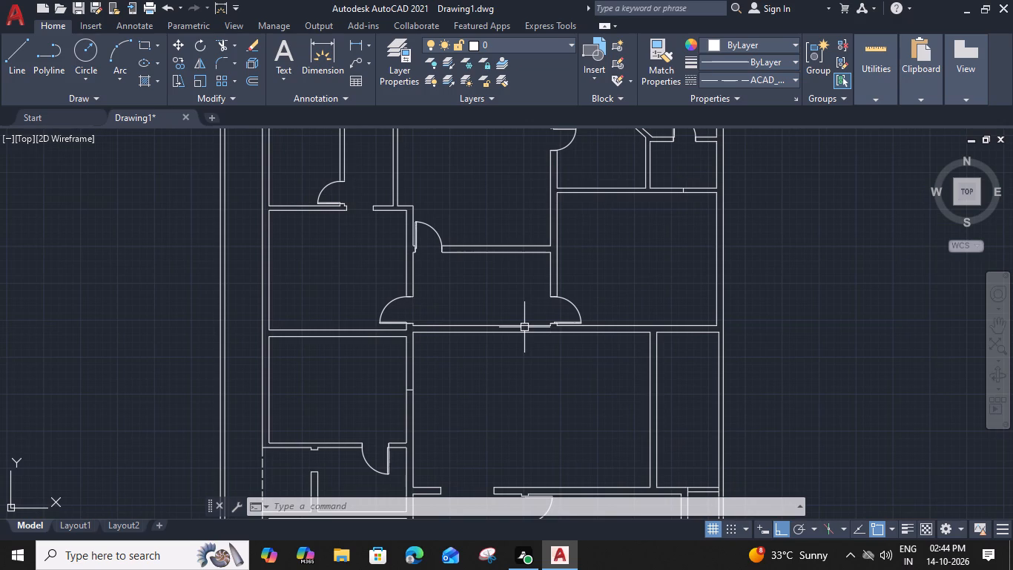
{"action": "middle_click_drag", "start_coordinate": [436, 344], "coordinate": [484, 266]}
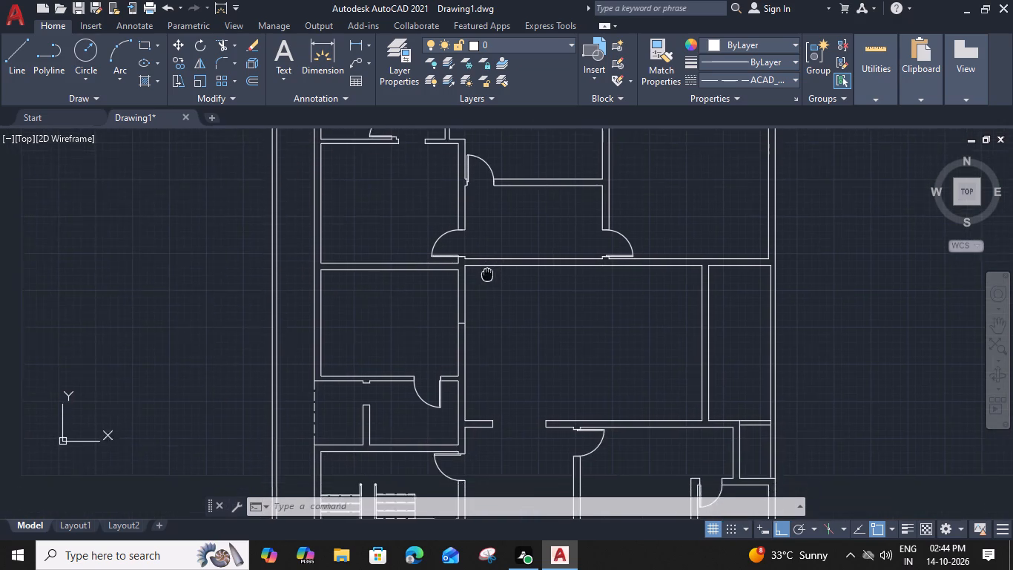
{"action": "middle_click_drag", "start_coordinate": [484, 266], "coordinate": [475, 242]}
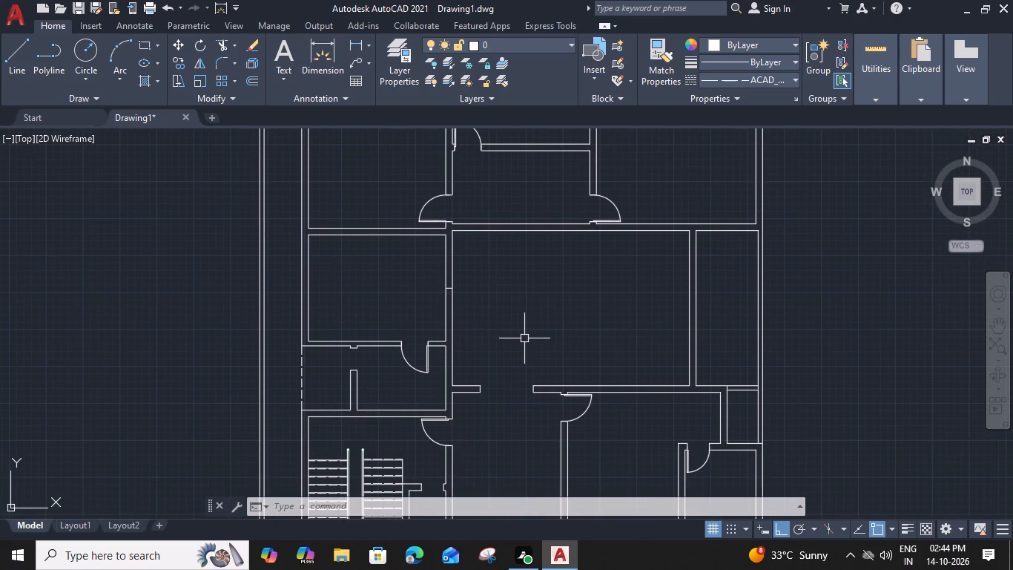
{"action": "middle_click_drag", "start_coordinate": [525, 338], "coordinate": [536, 250]}
{"action": "scroll", "coordinate": [501, 310], "scroll_direction": "up", "scroll_amount": 2}
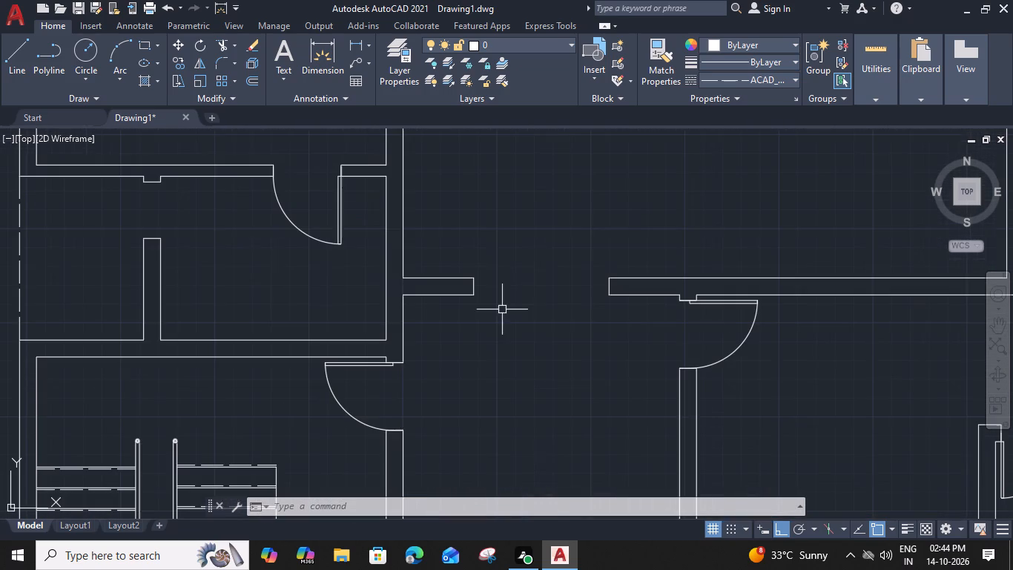
{"action": "scroll", "coordinate": [505, 298], "scroll_direction": "down", "scroll_amount": 2}
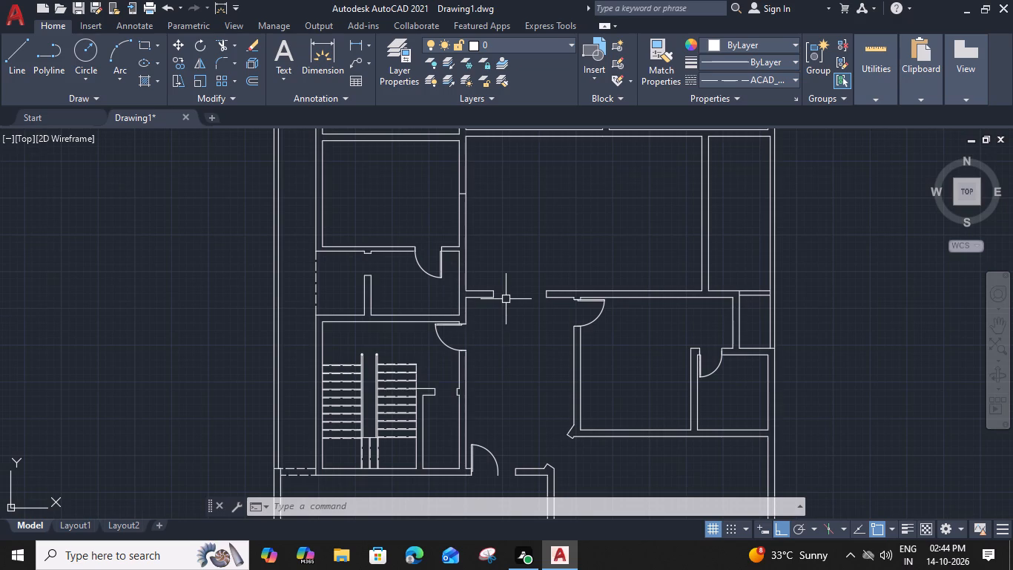
{"action": "scroll", "coordinate": [489, 295], "scroll_direction": "up", "scroll_amount": 2}
{"action": "left_click", "coordinate": [389, 369]}
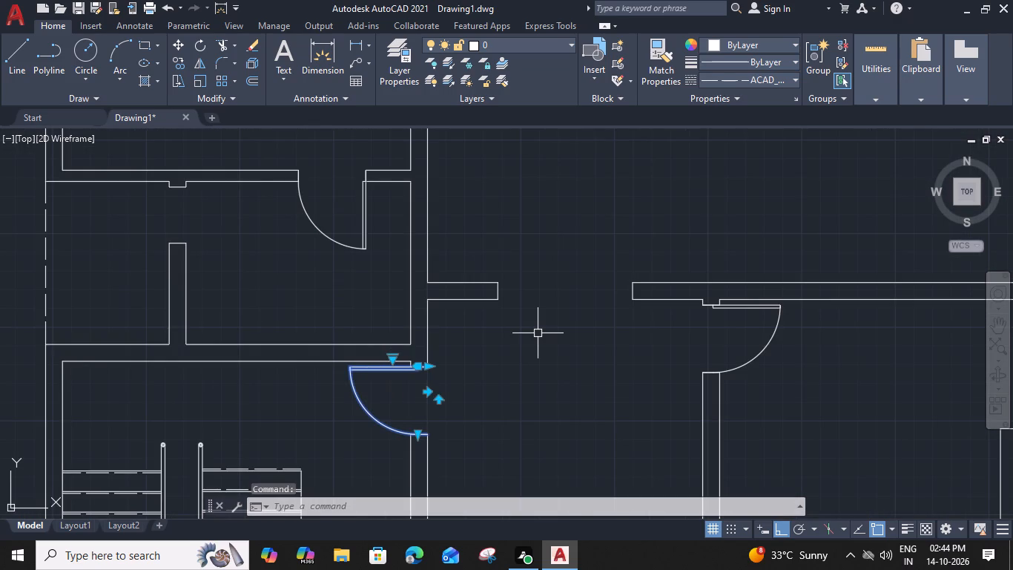
{"action": "key", "text": "Escape"}
Copy the door in the upper middle room's lower-left corner to the lower corner of the wide opening's left jamb, below the large central room.
{"action": "scroll", "coordinate": [513, 219], "scroll_direction": "down", "scroll_amount": 3}
{"action": "middle_click_drag", "start_coordinate": [518, 217], "coordinate": [436, 298]}
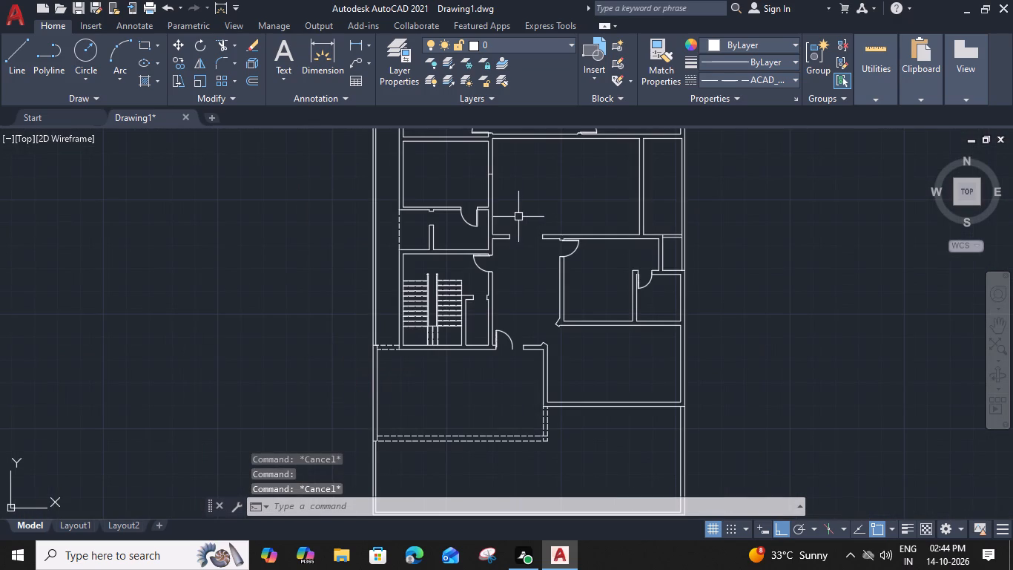
{"action": "left_click", "coordinate": [417, 151]}
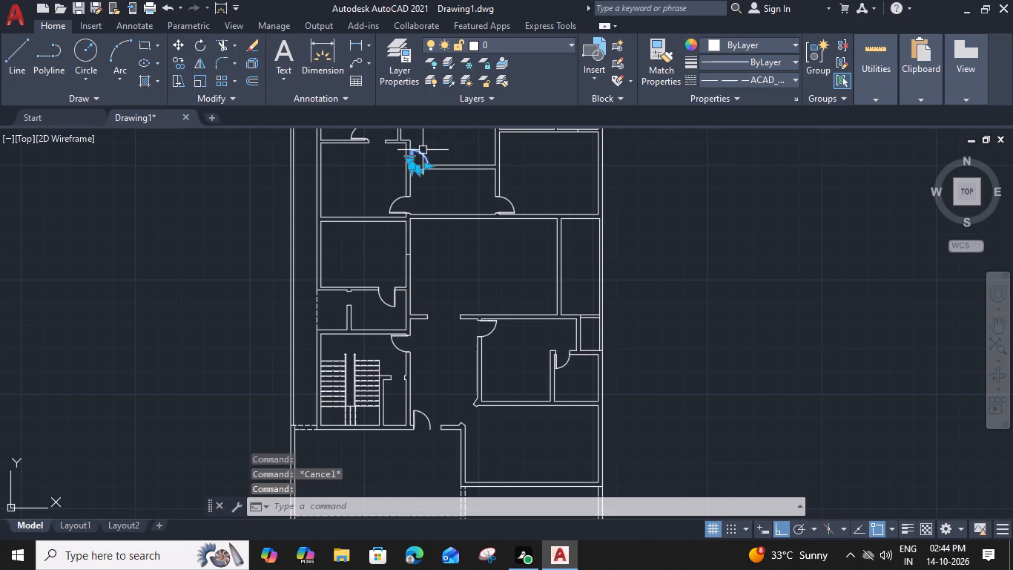
{"action": "key", "text": "c"}
{"action": "type", "text": "O"}
{"action": "key", "text": "space"}
{"action": "scroll", "coordinate": [420, 154], "scroll_direction": "up", "scroll_amount": 3}
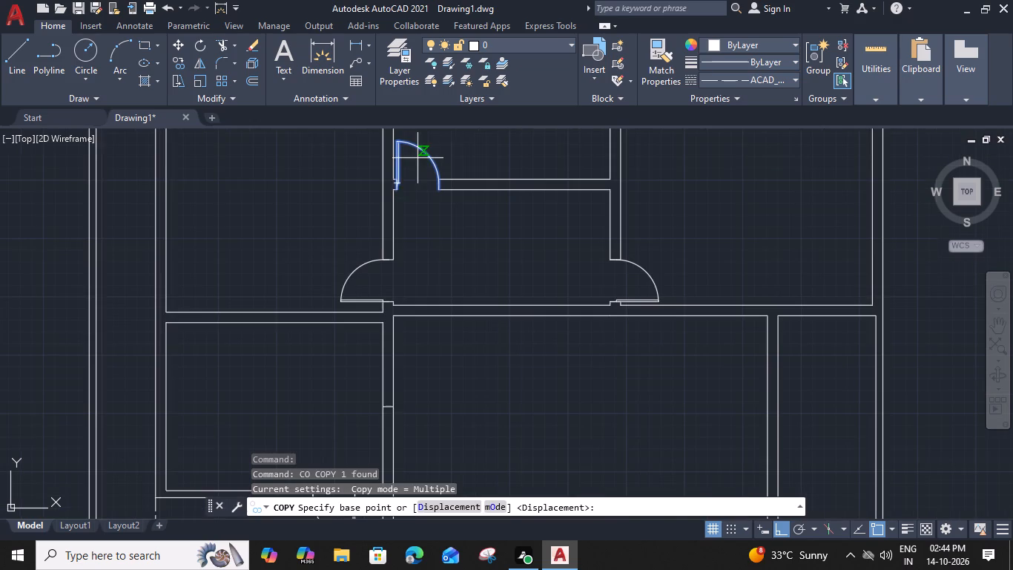
{"action": "left_click", "coordinate": [400, 189]}
{"action": "middle_click_drag", "start_coordinate": [435, 328], "coordinate": [404, 42]}
{"action": "scroll", "coordinate": [403, 68], "scroll_direction": "up", "scroll_amount": 1}
{"action": "left_click", "coordinate": [406, 288]}
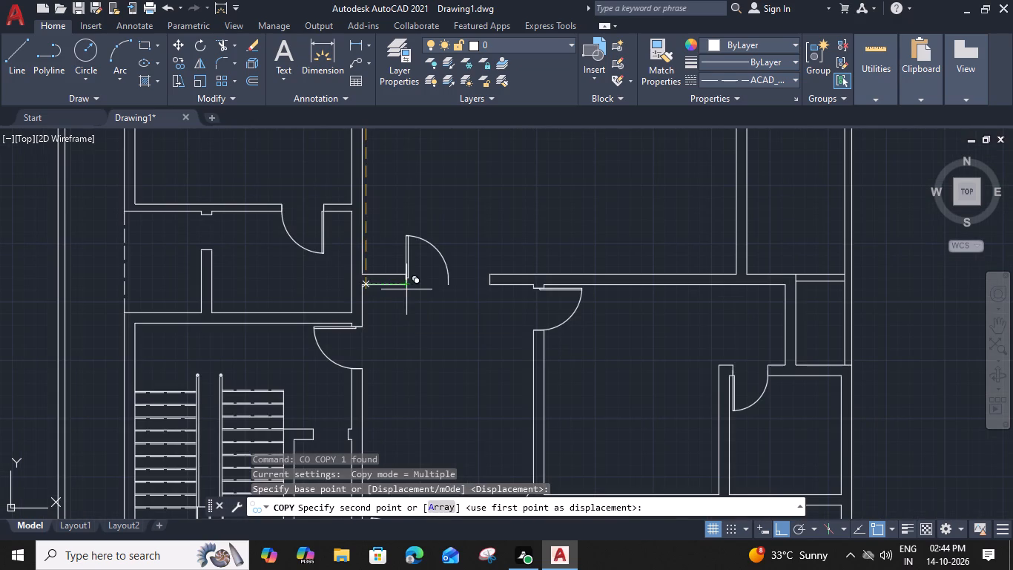
{"action": "key", "text": "Escape"}
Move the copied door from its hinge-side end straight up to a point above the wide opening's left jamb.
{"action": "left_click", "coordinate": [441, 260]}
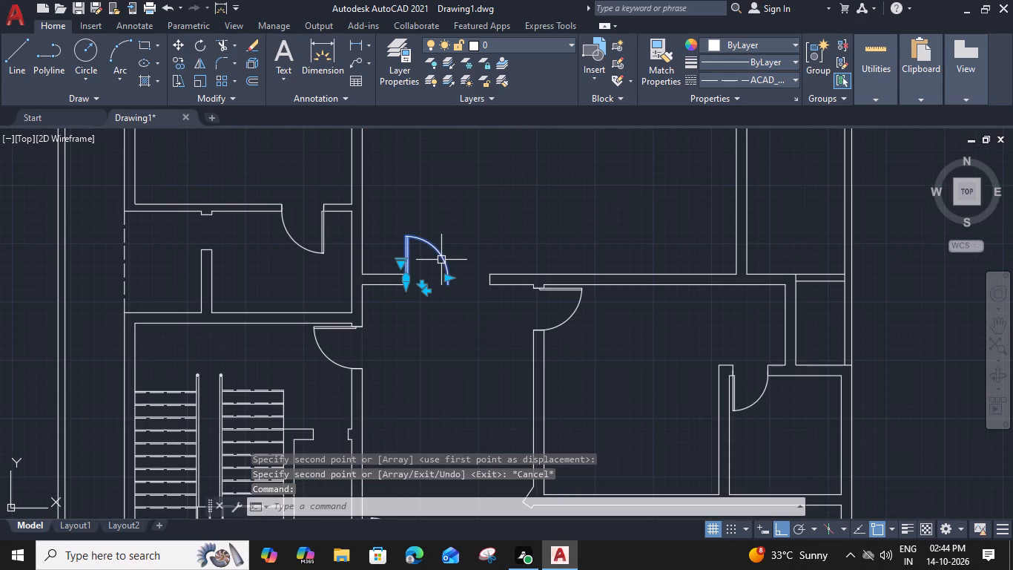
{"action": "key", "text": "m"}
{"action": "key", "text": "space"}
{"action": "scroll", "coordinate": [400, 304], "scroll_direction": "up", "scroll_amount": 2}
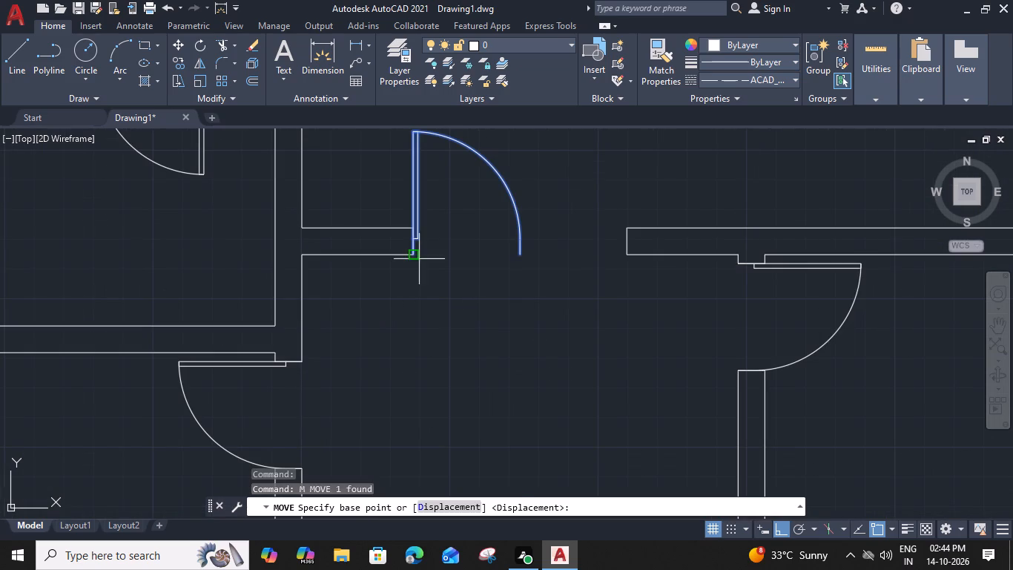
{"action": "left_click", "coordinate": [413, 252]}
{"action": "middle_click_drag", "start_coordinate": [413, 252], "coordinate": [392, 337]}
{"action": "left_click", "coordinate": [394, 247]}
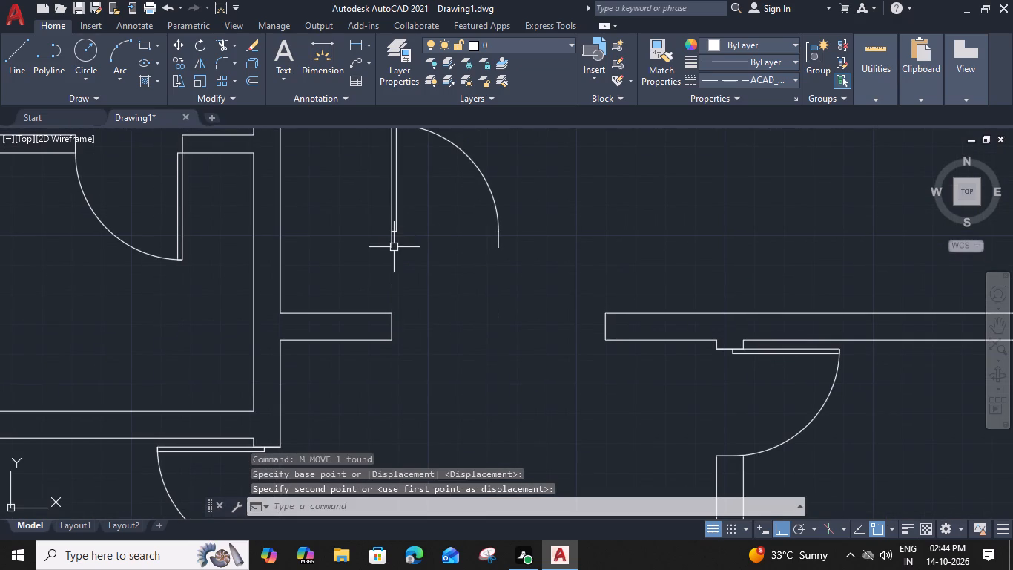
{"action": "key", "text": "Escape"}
Quick-measure the wide opening between its two jambs.
{"action": "key", "text": "m"}
{"action": "type", "text": "EA"}
{"action": "key", "text": "space"}
{"action": "key", "text": "Escape"}
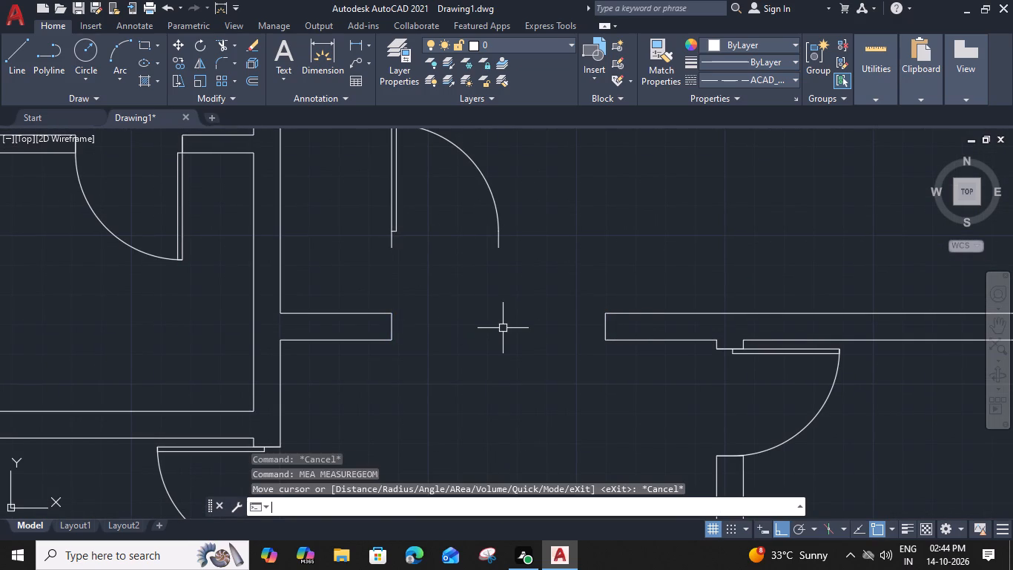
Offset the wide opening's left jamb line 3' to the right to mark the middle of the opening.
{"action": "left_click", "coordinate": [393, 325]}
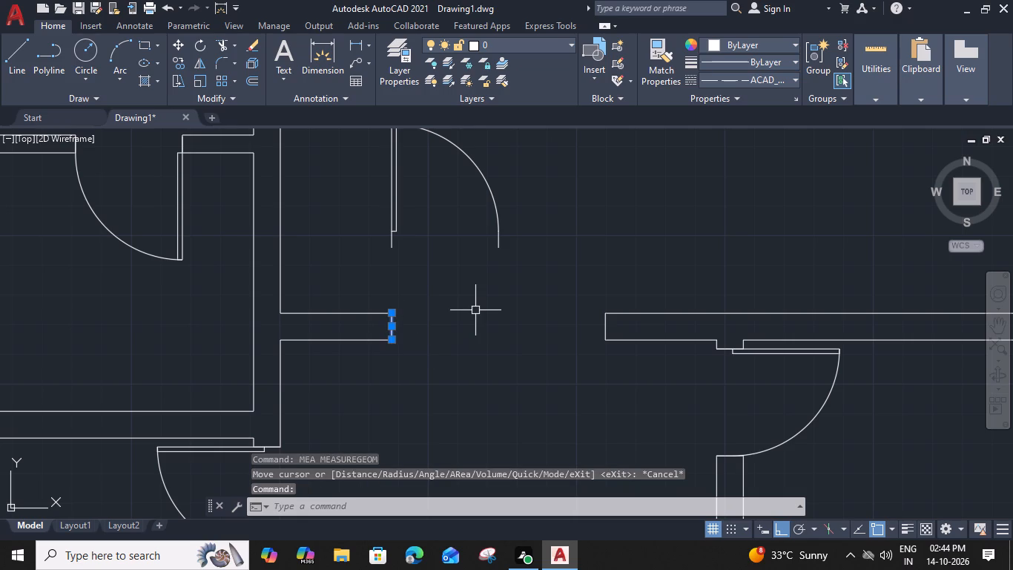
{"action": "type", "text": "O 3'"}
{"action": "key", "text": "space"}
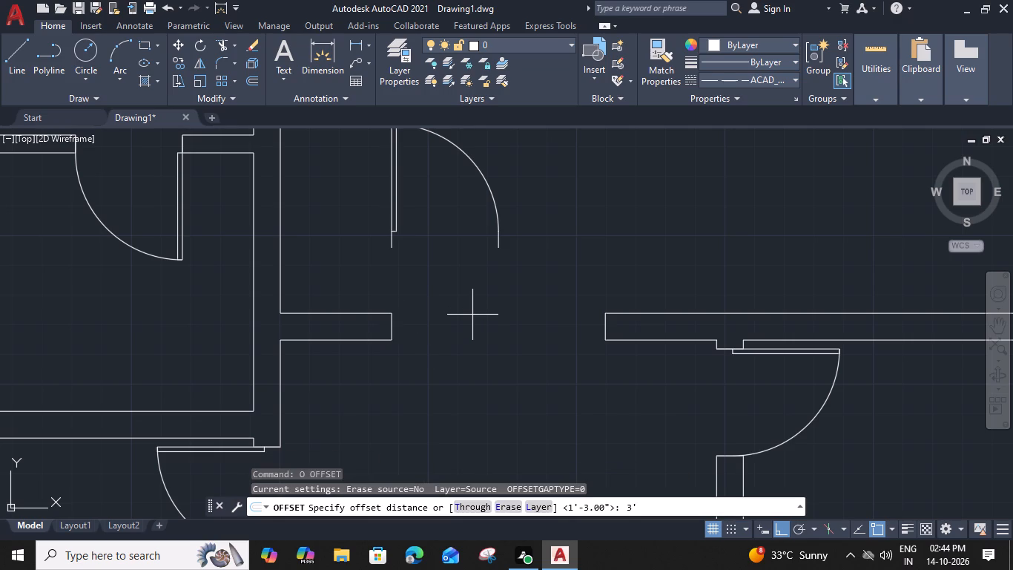
{"action": "left_click", "coordinate": [501, 325]}
{"action": "key", "text": "Escape"}
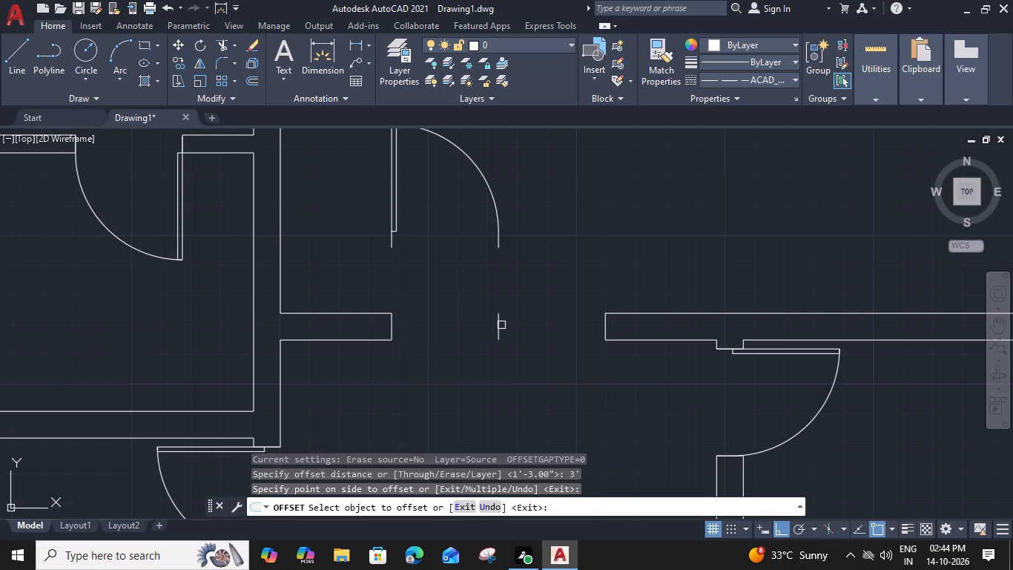
Move the copied door from its hinge-side end down to the lower corner of the wide opening's left jamb.
{"action": "left_click", "coordinate": [395, 226]}
{"action": "type", "text": "M"}
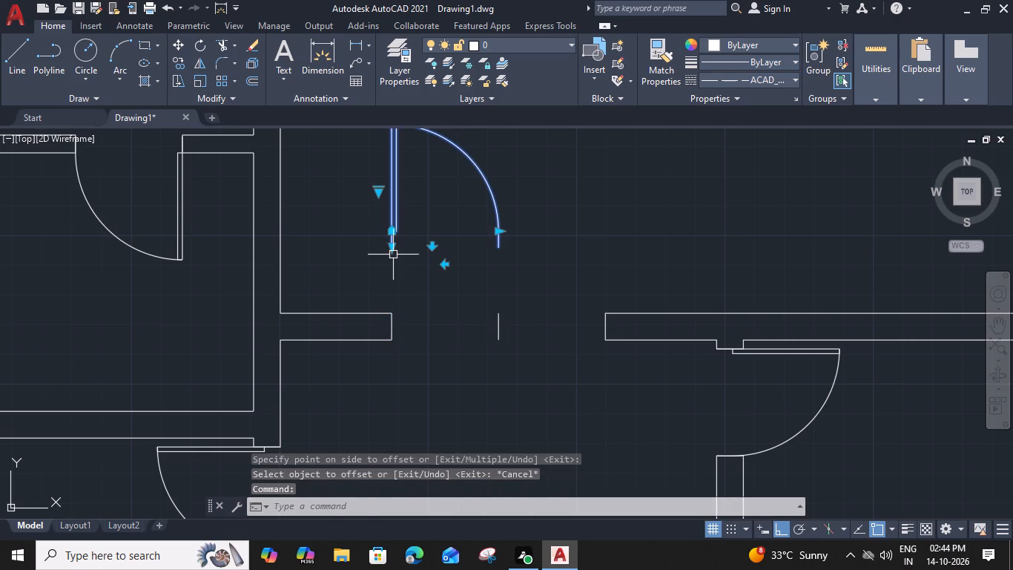
{"action": "key", "text": "space"}
{"action": "left_click", "coordinate": [392, 245]}
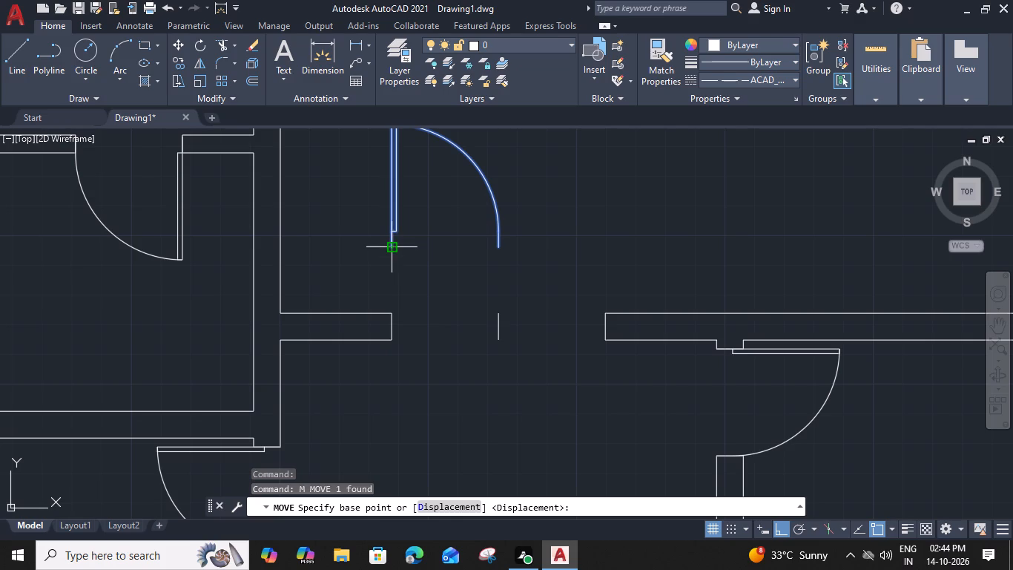
{"action": "left_click", "coordinate": [392, 336]}
{"action": "key", "text": "Escape"}
Mirror the door in the wide opening about the opening's middle line, keeping the original, to form a double door.
{"action": "left_click", "coordinate": [391, 275]}
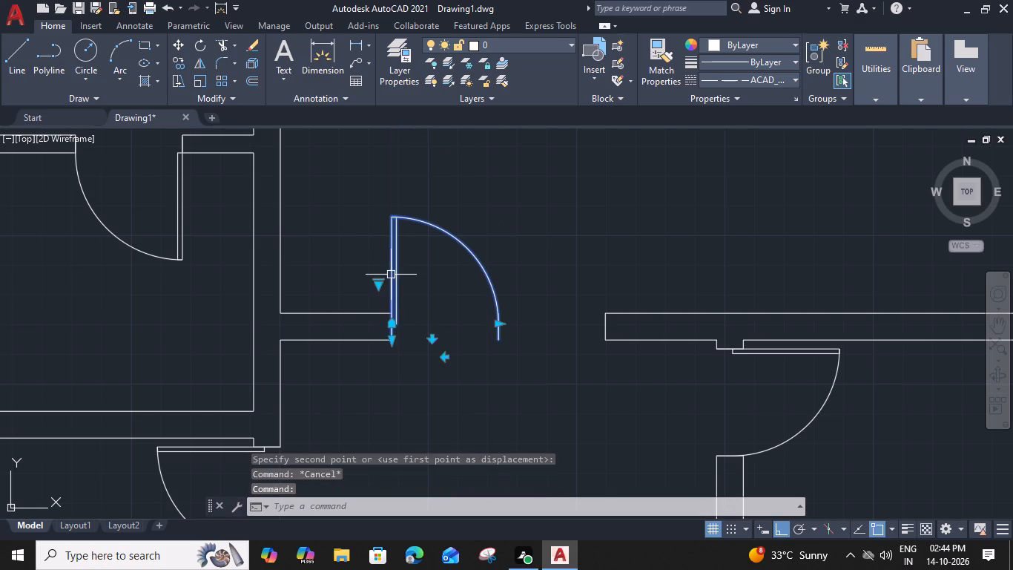
{"action": "type", "text": "MI"}
{"action": "key", "text": "space"}
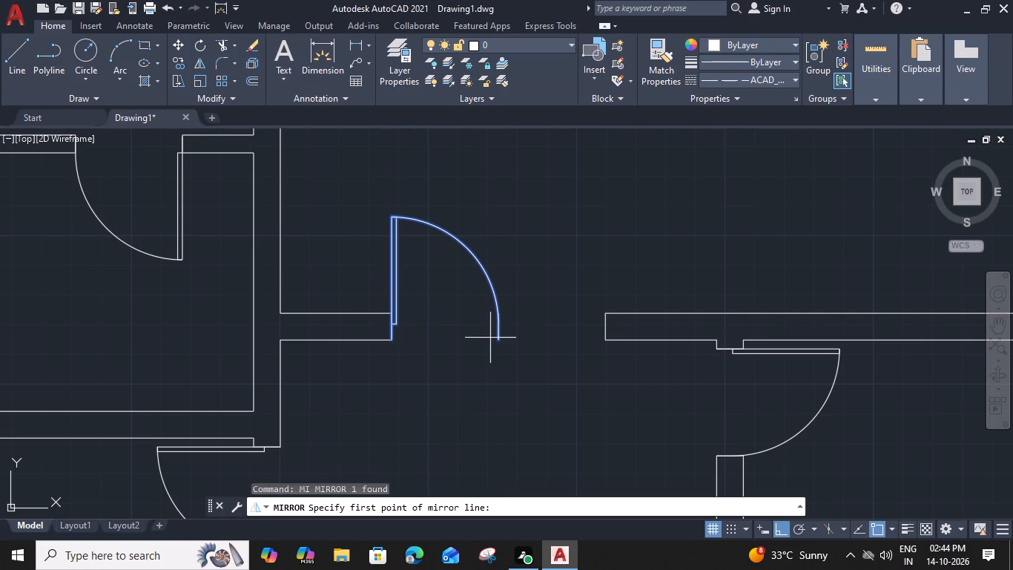
{"action": "left_click", "coordinate": [501, 338]}
{"action": "left_click", "coordinate": [498, 314]}
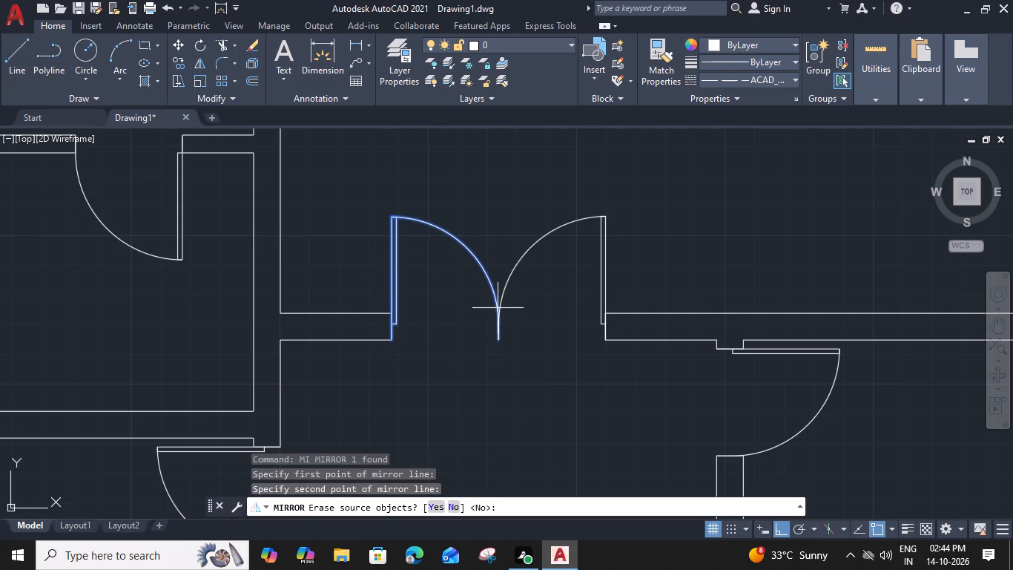
{"action": "key", "text": "space"}
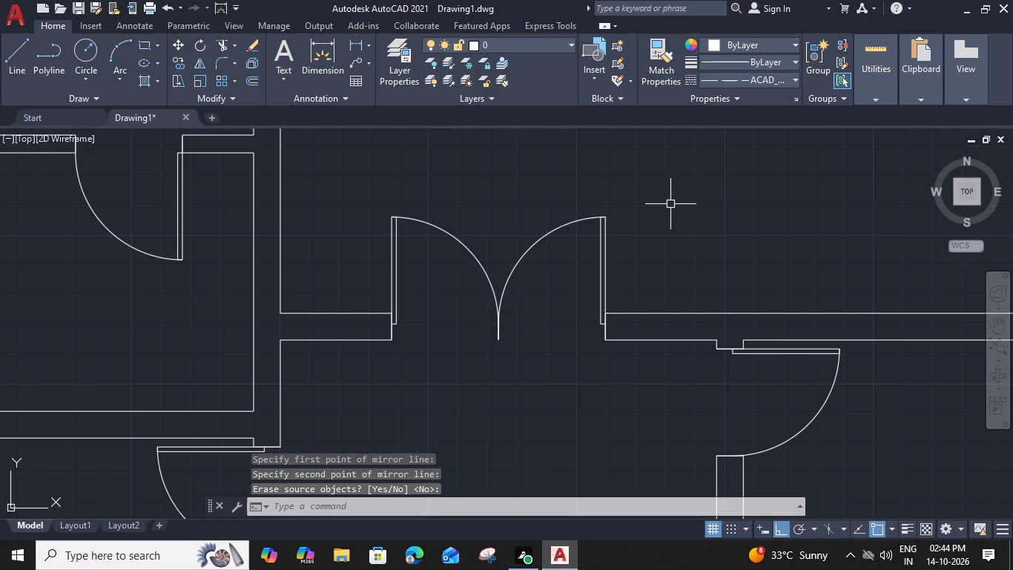
{"action": "key", "text": "space"}
{"action": "key", "text": "Escape"}
Erase the short middle marker line between the two leaves of the double door.
{"action": "scroll", "coordinate": [499, 304], "scroll_direction": "up", "scroll_amount": 5}
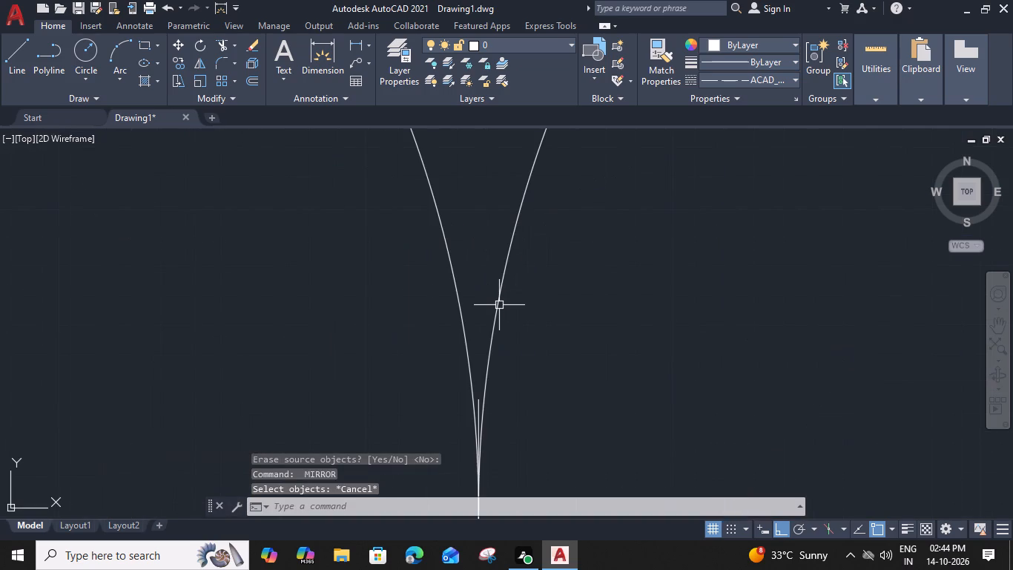
{"action": "left_click", "coordinate": [479, 403]}
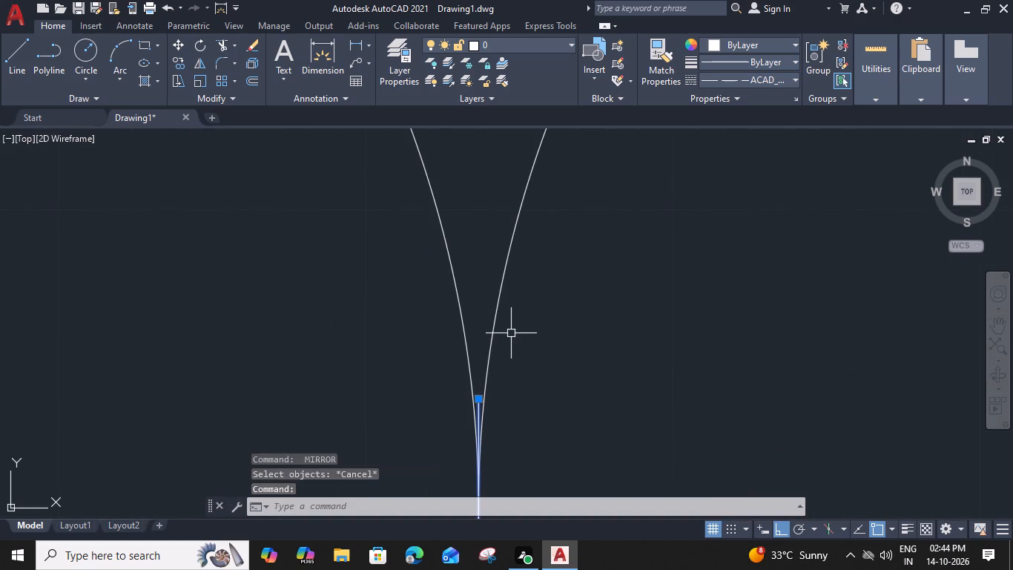
{"action": "key", "text": "Delete"}
{"action": "scroll", "coordinate": [512, 332], "scroll_direction": "down", "scroll_amount": 7}
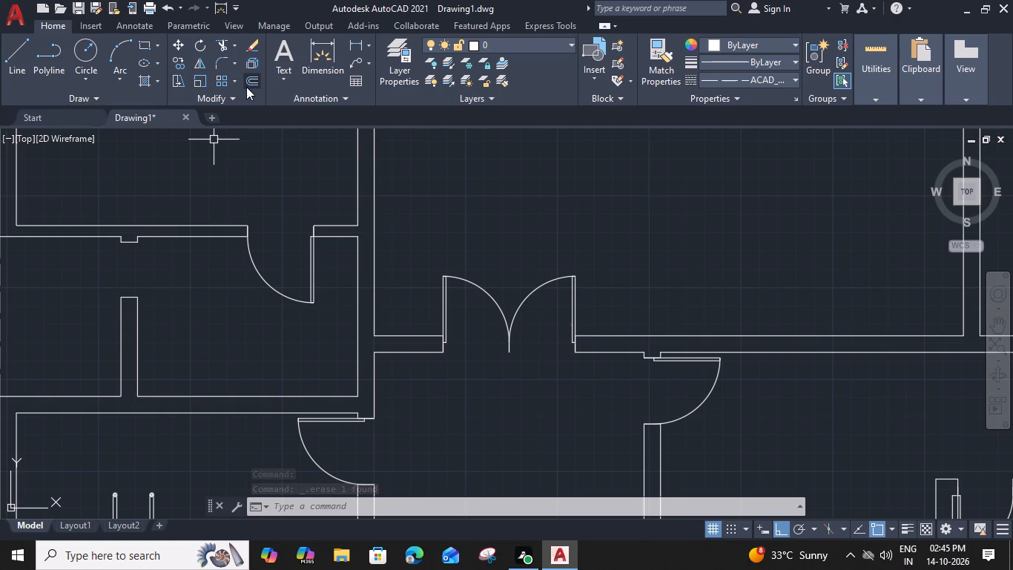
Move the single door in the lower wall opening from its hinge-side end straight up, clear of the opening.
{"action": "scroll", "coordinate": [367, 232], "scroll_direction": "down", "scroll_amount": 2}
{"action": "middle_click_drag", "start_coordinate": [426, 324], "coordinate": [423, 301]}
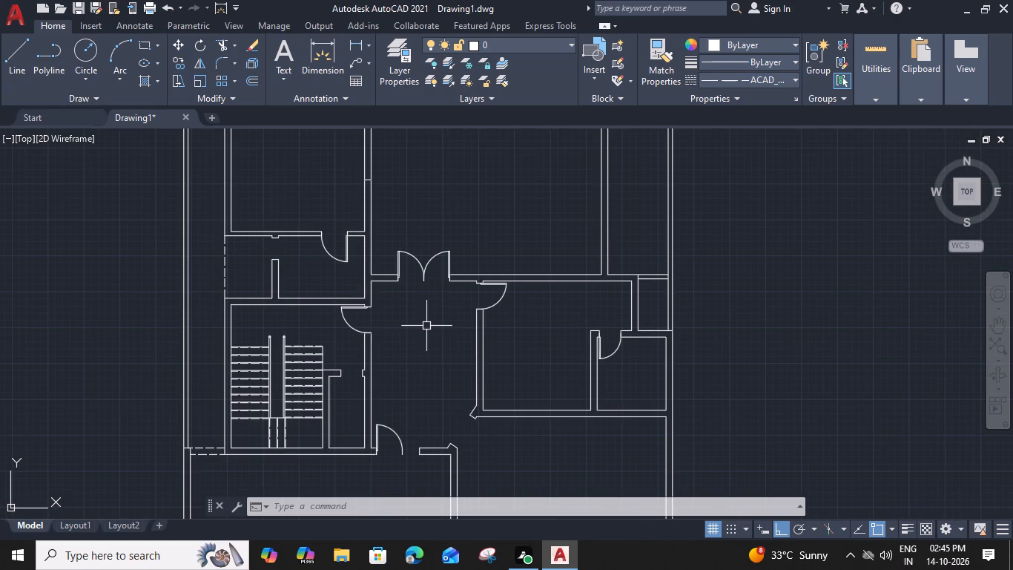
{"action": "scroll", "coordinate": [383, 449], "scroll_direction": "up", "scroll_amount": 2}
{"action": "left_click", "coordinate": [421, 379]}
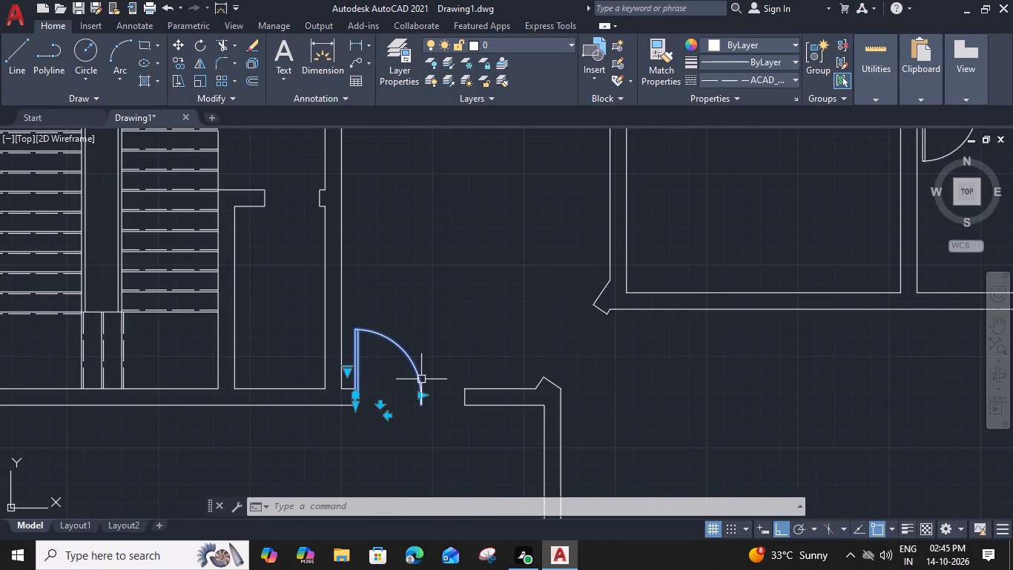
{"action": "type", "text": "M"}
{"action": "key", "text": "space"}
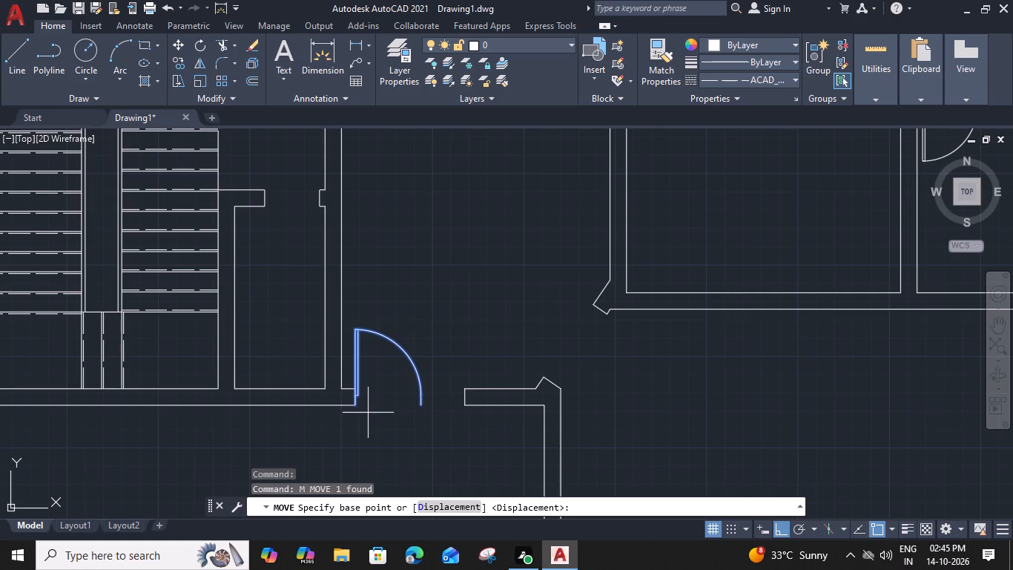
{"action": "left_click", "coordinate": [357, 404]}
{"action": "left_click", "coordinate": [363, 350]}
Quick-measure the lower wall opening between its two jambs.
{"action": "key", "text": "m"}
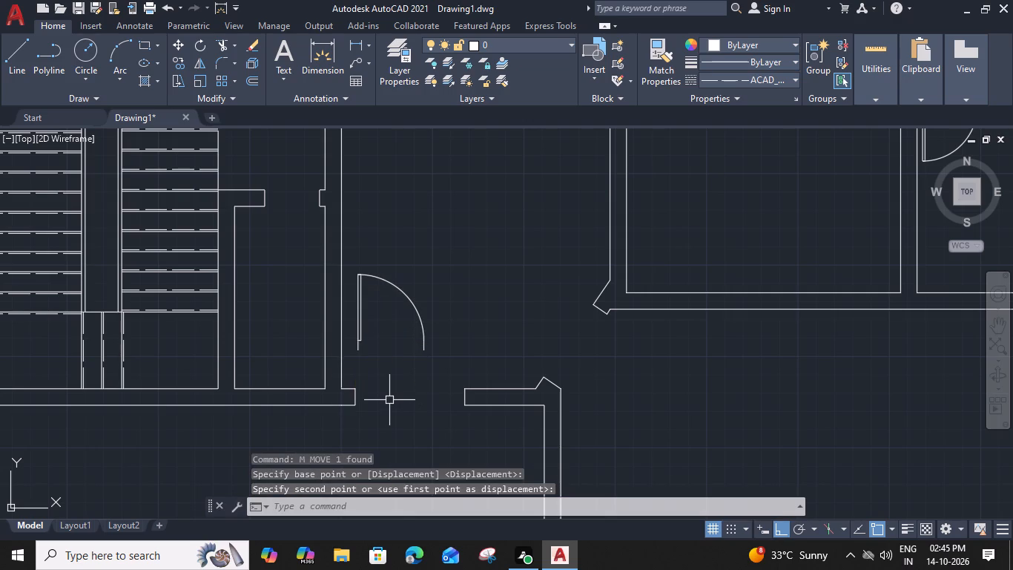
{"action": "key", "text": "e"}
{"action": "type", "text": "A"}
{"action": "key", "text": "space"}
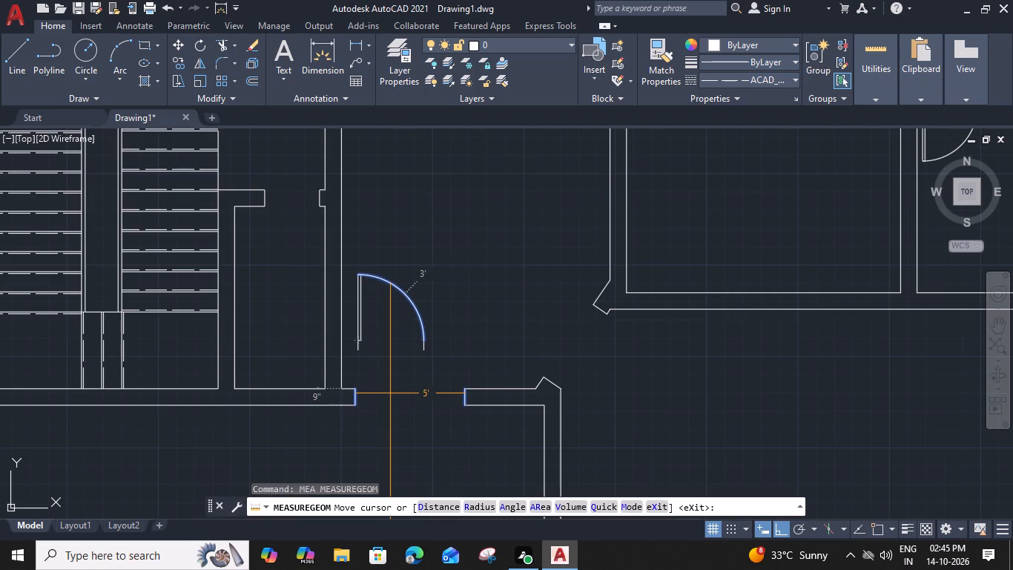
{"action": "key", "text": "Escape"}
Offset the lower opening's right jamb line 1' to the right, into the wall.
{"action": "scroll", "coordinate": [449, 398], "scroll_direction": "up", "scroll_amount": 2}
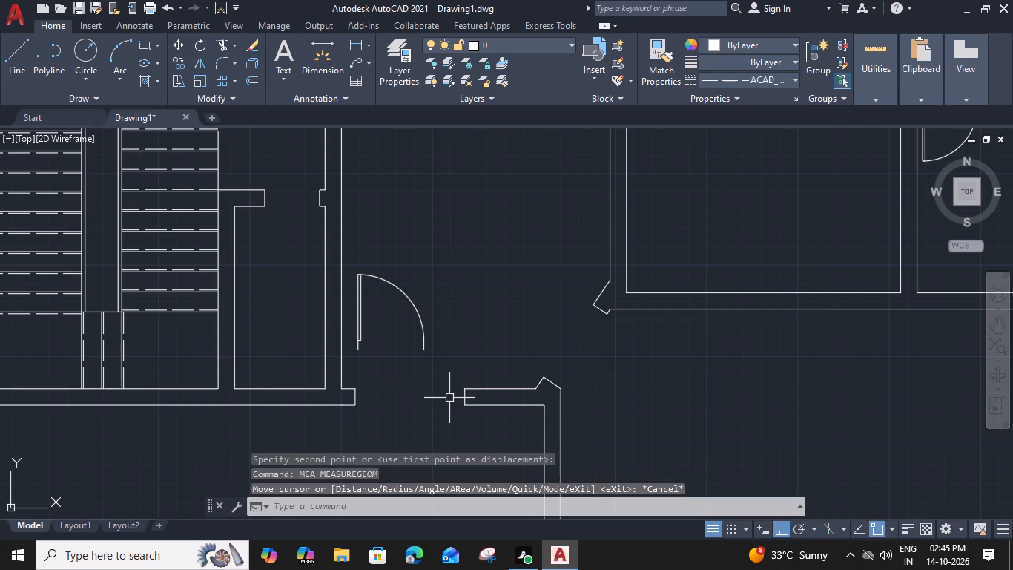
{"action": "left_click", "coordinate": [486, 394]}
{"action": "type", "text": "O"}
{"action": "key", "text": "space"}
{"action": "key", "text": "1"}
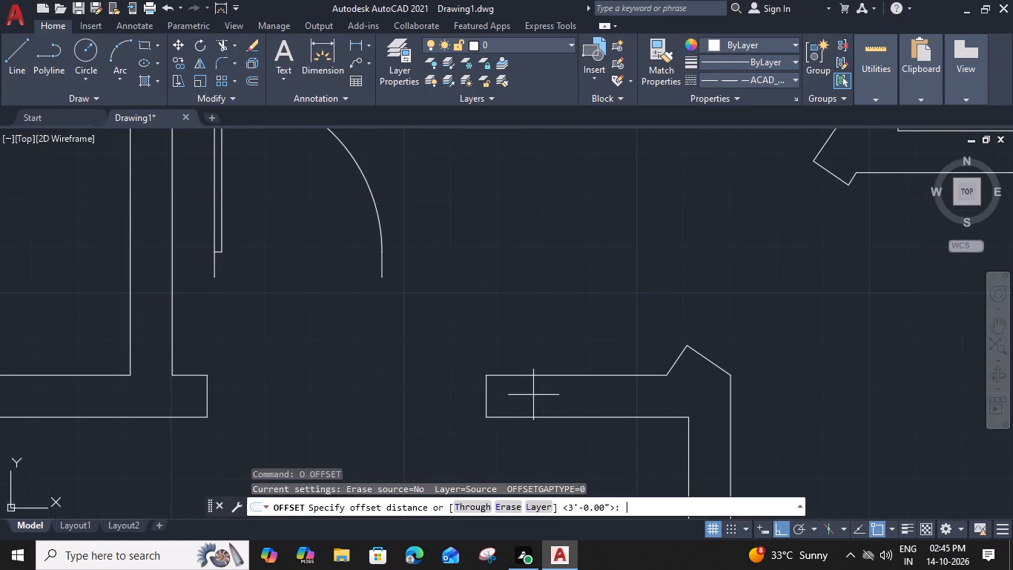
{"action": "type", "text": "'"}
{"action": "key", "text": "space"}
{"action": "left_click", "coordinate": [577, 394]}
{"action": "key", "text": "Escape"}
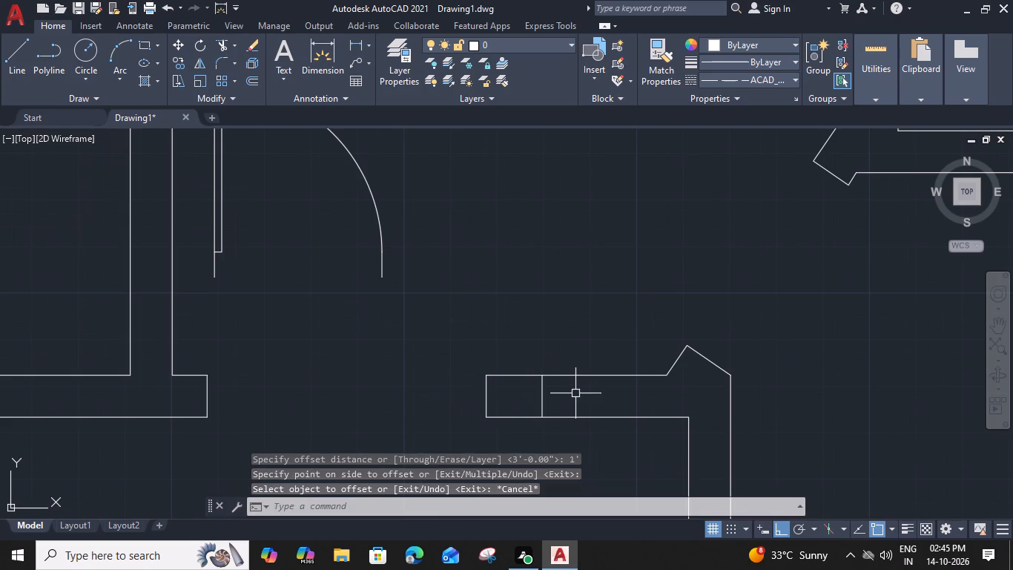
Trim away the old right jamb line and both wall lines up to the new jamb line of the lower opening.
{"action": "key", "text": "t"}
{"action": "type", "text": "R"}
{"action": "key", "text": "space"}
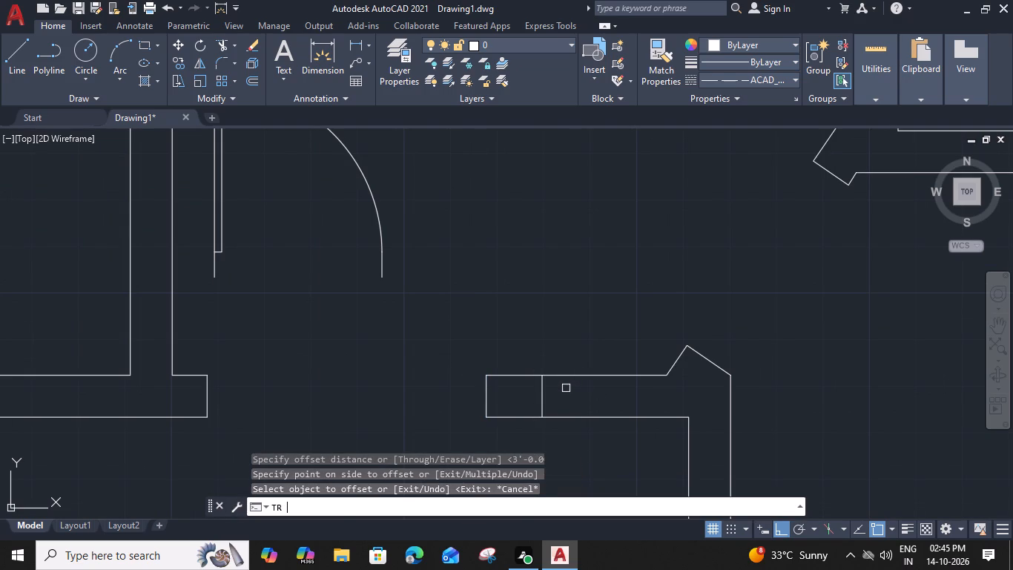
{"action": "left_click", "coordinate": [481, 390]}
{"action": "left_click", "coordinate": [498, 401]}
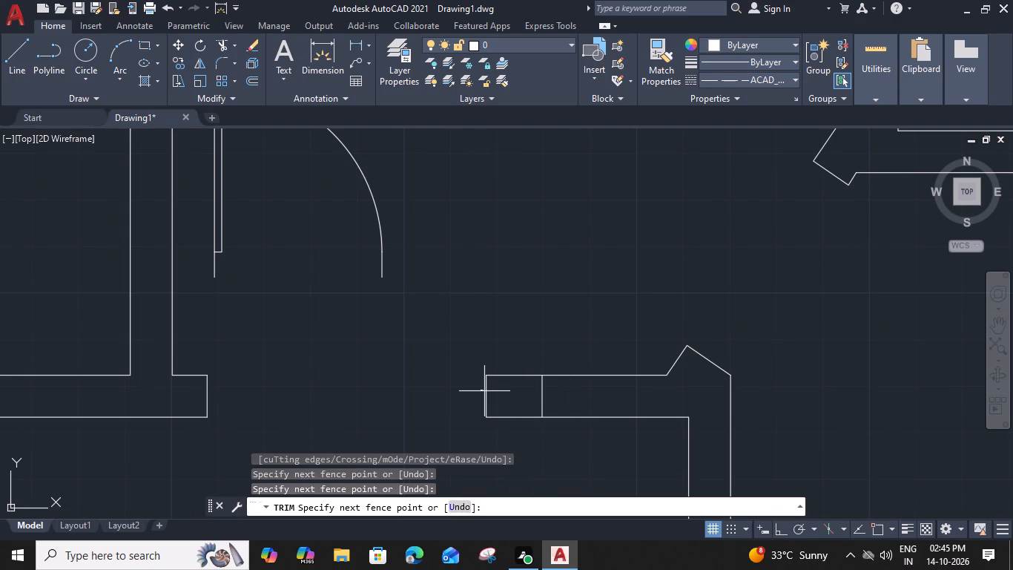
{"action": "left_click", "coordinate": [506, 417]}
{"action": "left_click", "coordinate": [507, 374]}
{"action": "key", "text": "Escape"}
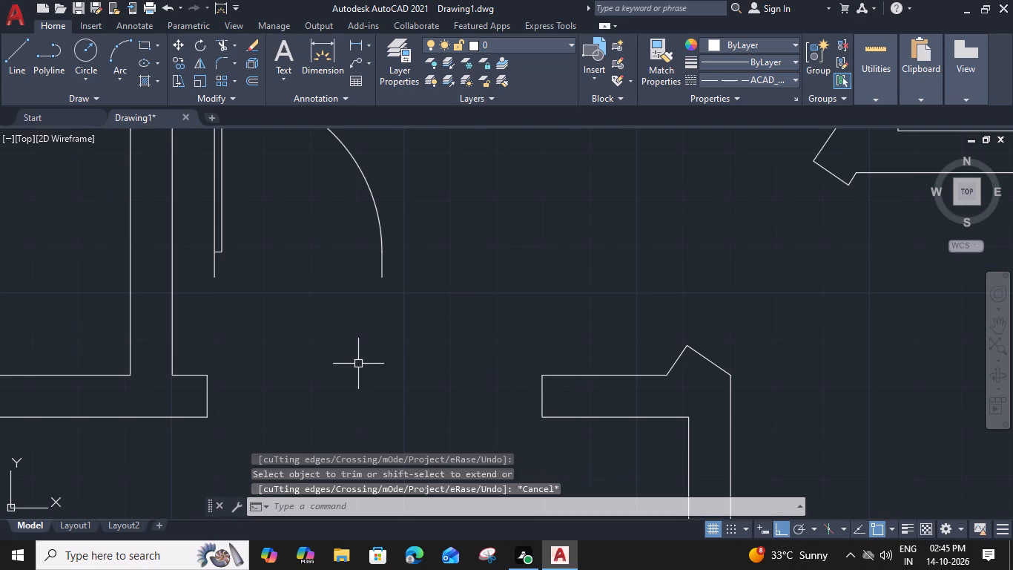
Offset the lower opening's new right jamb line 3' to the left to mark the middle of the opening.
{"action": "left_click", "coordinate": [546, 390]}
{"action": "type", "text": "O"}
{"action": "key", "text": "space"}
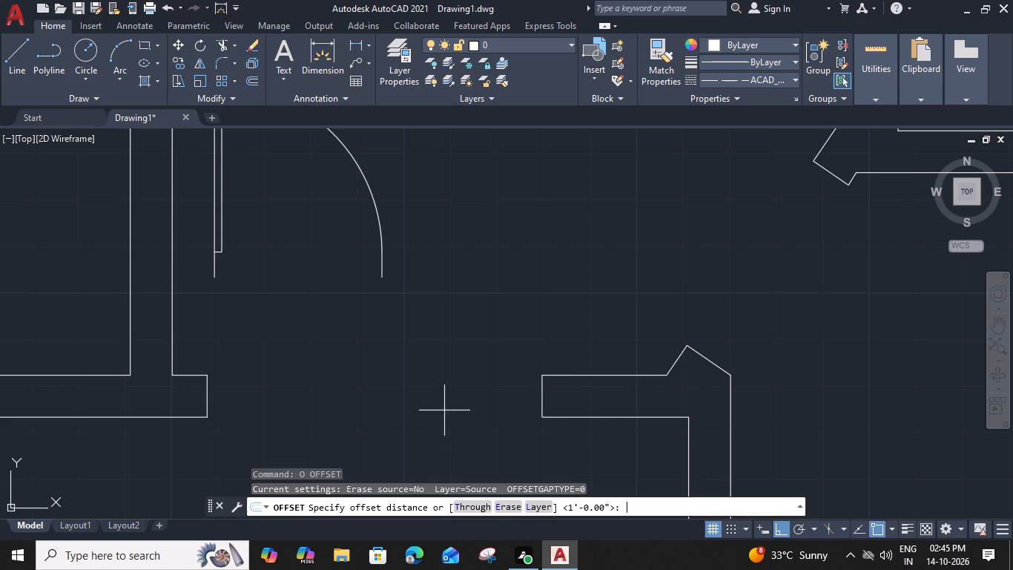
{"action": "type", "text": "3'"}
{"action": "key", "text": "space"}
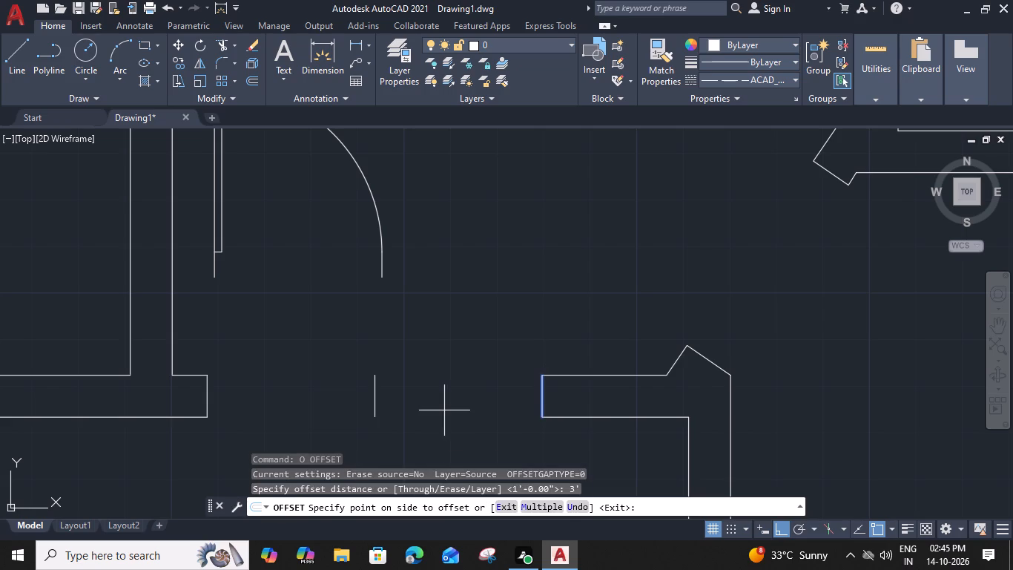
{"action": "left_click", "coordinate": [357, 403]}
{"action": "key", "text": "Escape"}
Move the single door from its hinge-side end down to the lower corner of the lower opening's left jamb.
{"action": "left_click", "coordinate": [215, 262]}
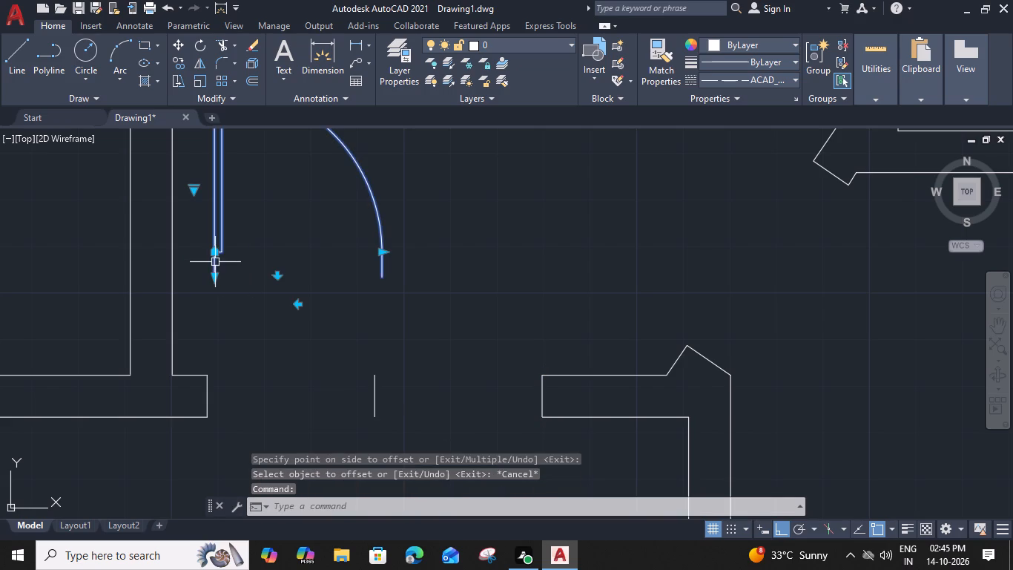
{"action": "type", "text": "M"}
{"action": "key", "text": "space"}
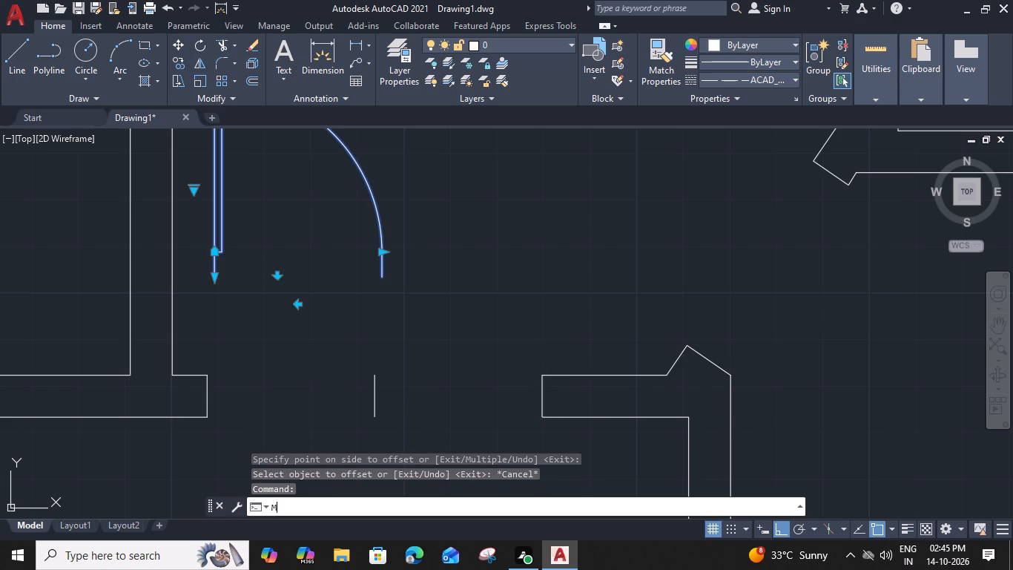
{"action": "left_click", "coordinate": [213, 274]}
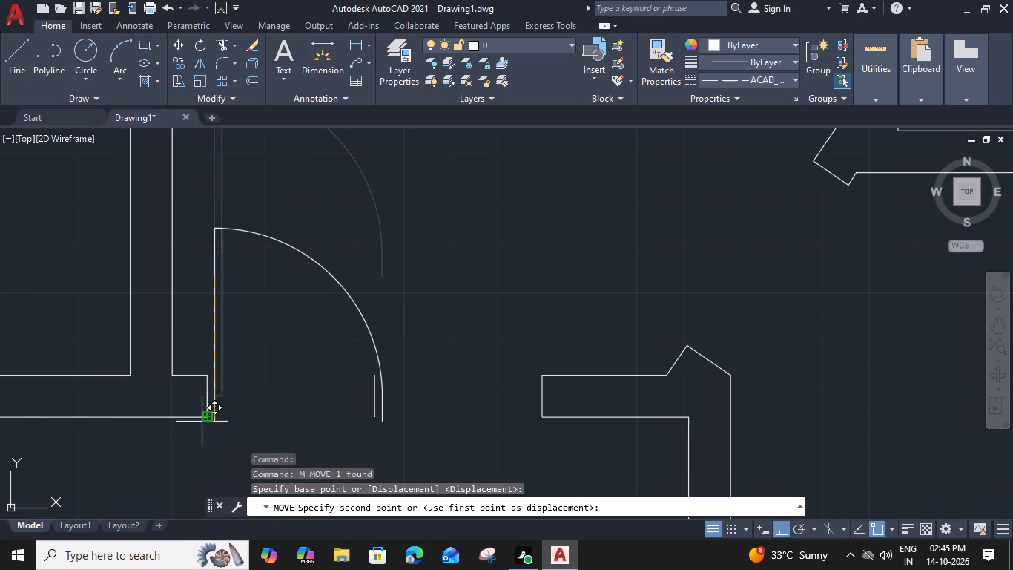
{"action": "left_click", "coordinate": [204, 419]}
Mirror the door about the lower opening's middle line, keeping the original, to form a second double door.
{"action": "left_click", "coordinate": [209, 307]}
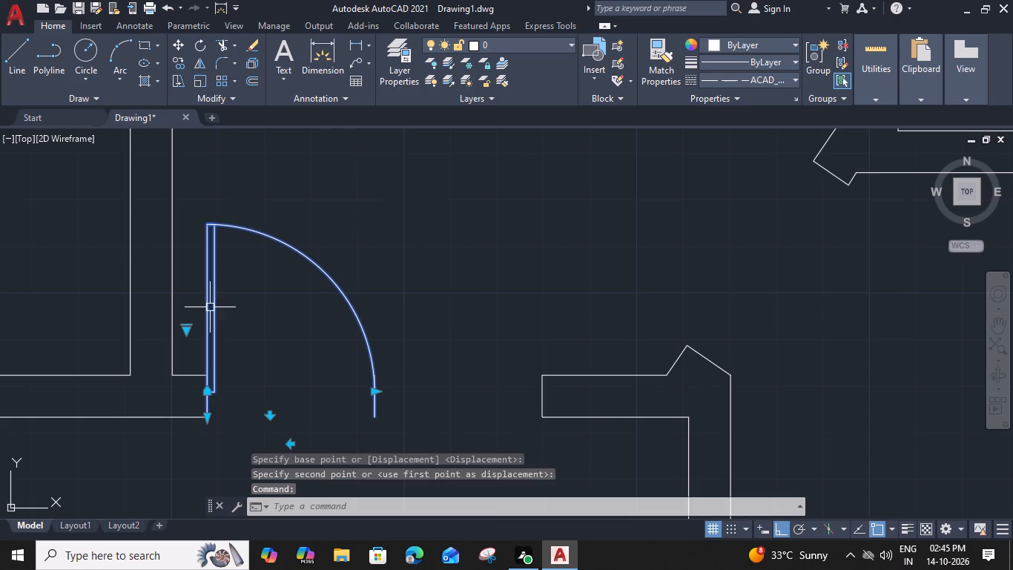
{"action": "key", "text": "m"}
{"action": "type", "text": "IN"}
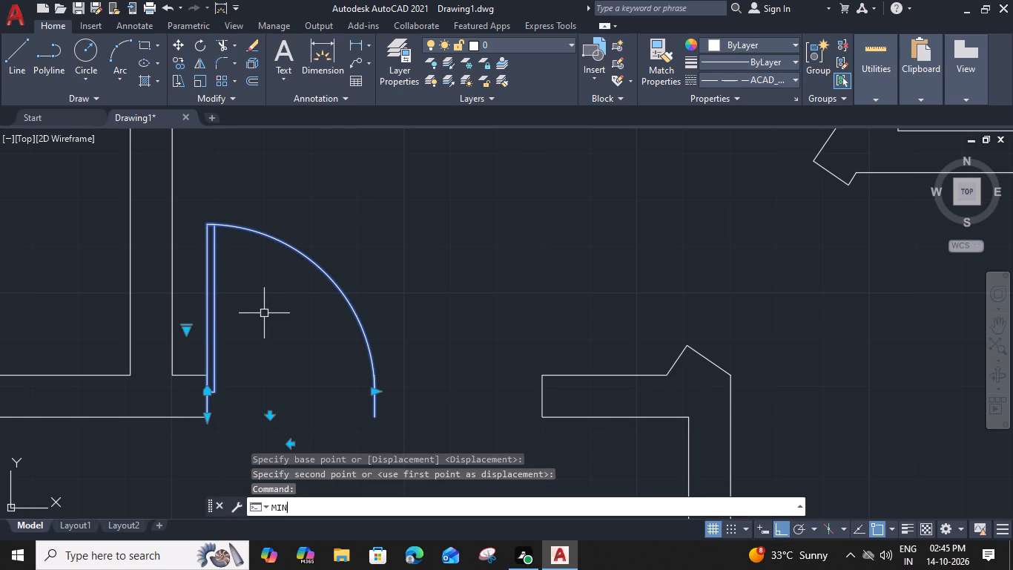
{"action": "key", "text": "BackSpace"}
{"action": "key", "text": "BackSpace"}
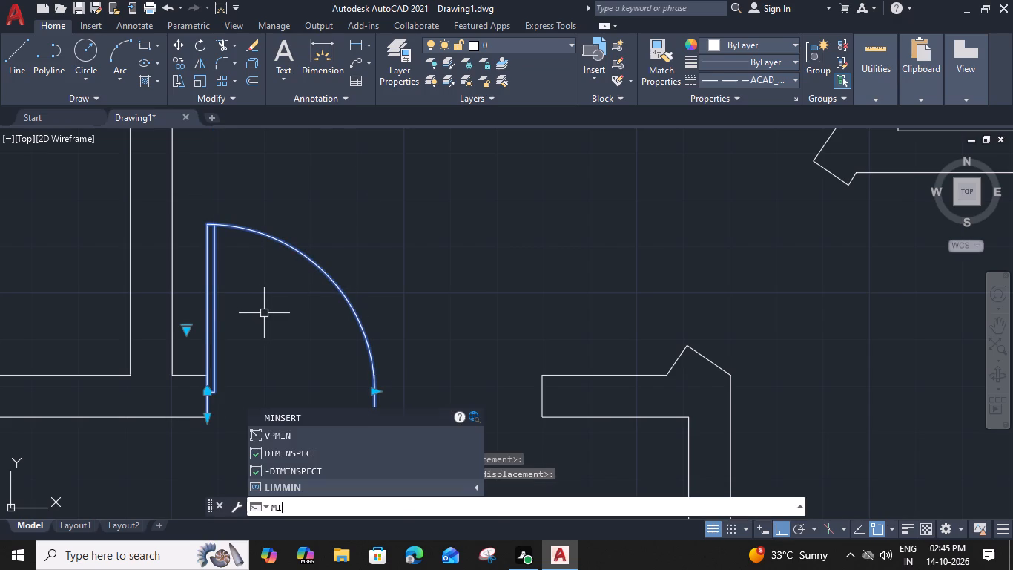
{"action": "key", "text": "space"}
{"action": "scroll", "coordinate": [395, 398], "scroll_direction": "up", "scroll_amount": 3}
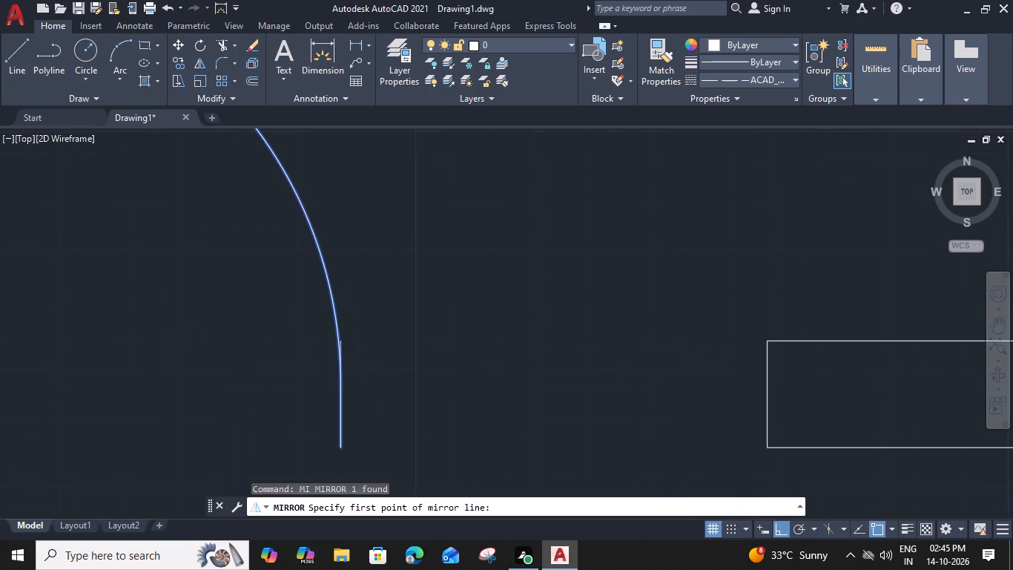
{"action": "left_click", "coordinate": [308, 304]}
{"action": "middle_click_drag", "start_coordinate": [308, 407], "coordinate": [306, 252]}
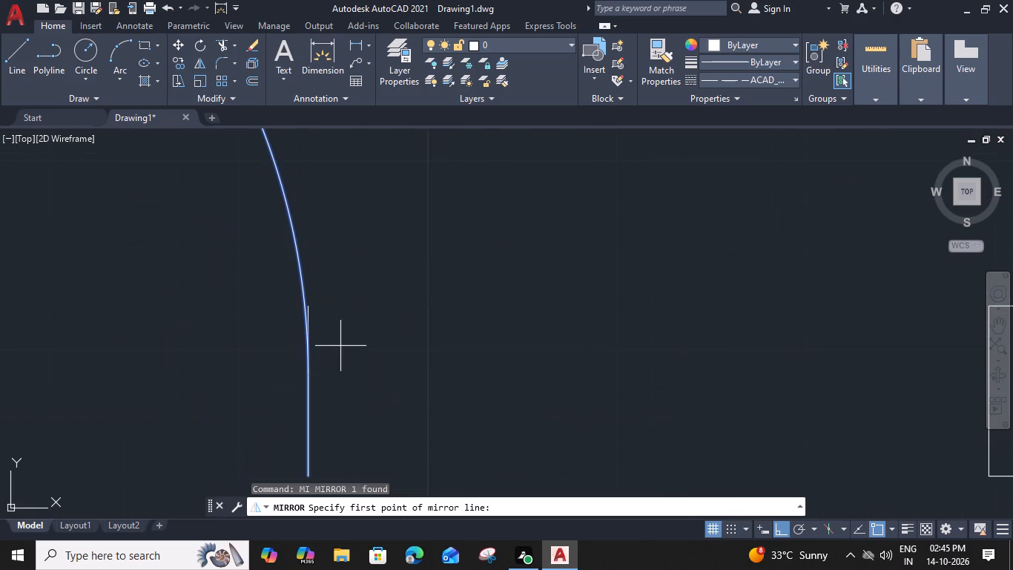
{"action": "left_click", "coordinate": [306, 321]}
{"action": "key", "text": "space"}
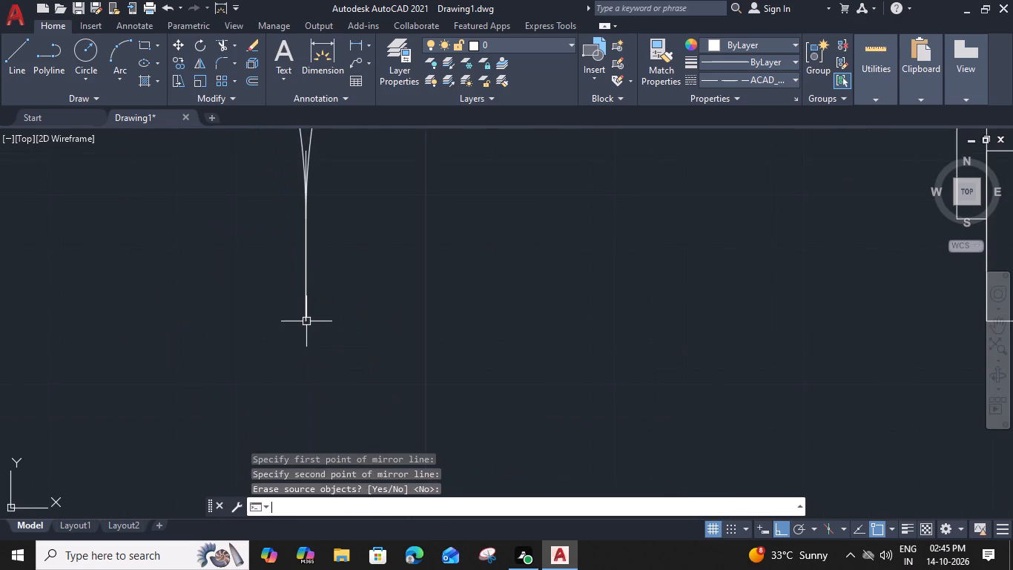
Erase the short middle marker line between the leaves of the lower double door.
{"action": "scroll", "coordinate": [306, 321], "scroll_direction": "down", "scroll_amount": 5}
{"action": "scroll", "coordinate": [307, 295], "scroll_direction": "up", "scroll_amount": 9}
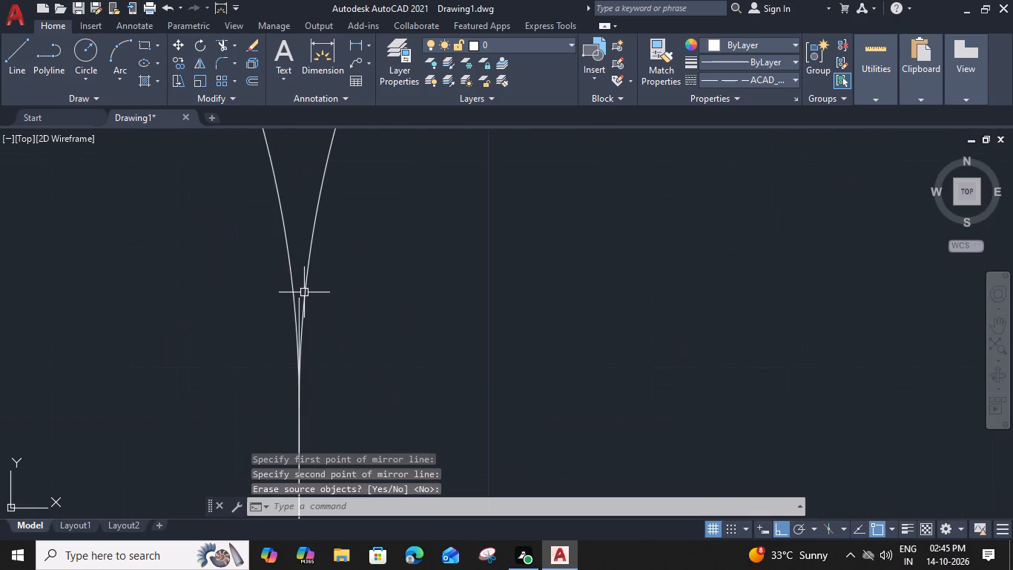
{"action": "left_click", "coordinate": [297, 313]}
{"action": "key", "text": "Delete"}
{"action": "scroll", "coordinate": [395, 286], "scroll_direction": "down", "scroll_amount": 5}
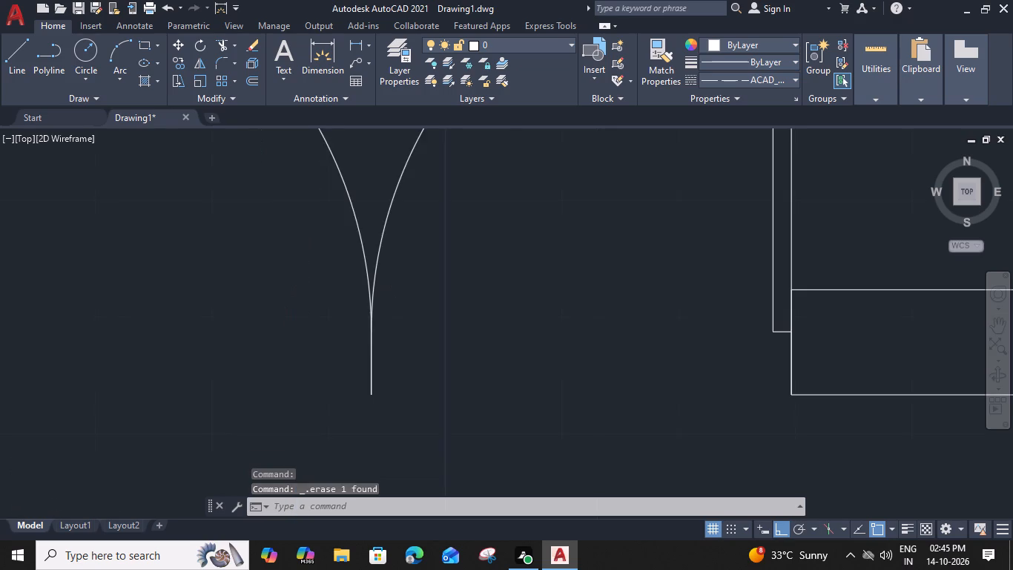
{"action": "scroll", "coordinate": [395, 286], "scroll_direction": "down", "scroll_amount": 4}
Examine the upper double door closely, checking where its two leaves meet.
{"action": "middle_click_drag", "start_coordinate": [352, 172], "coordinate": [385, 375]}
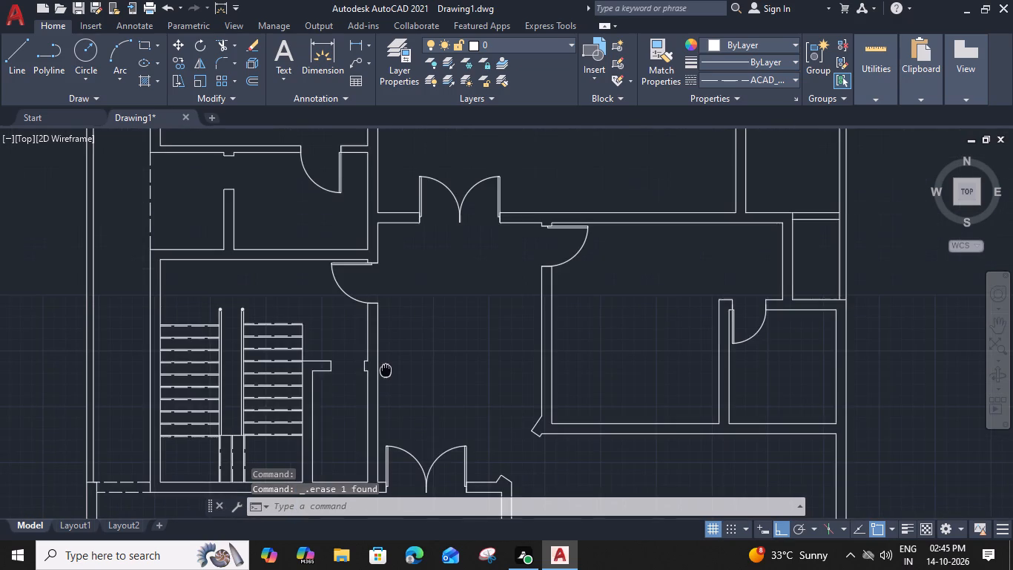
{"action": "scroll", "coordinate": [454, 152], "scroll_direction": "up", "scroll_amount": 4}
{"action": "middle_click_drag", "start_coordinate": [477, 350], "coordinate": [448, 164]}
{"action": "scroll", "coordinate": [455, 338], "scroll_direction": "up", "scroll_amount": 5}
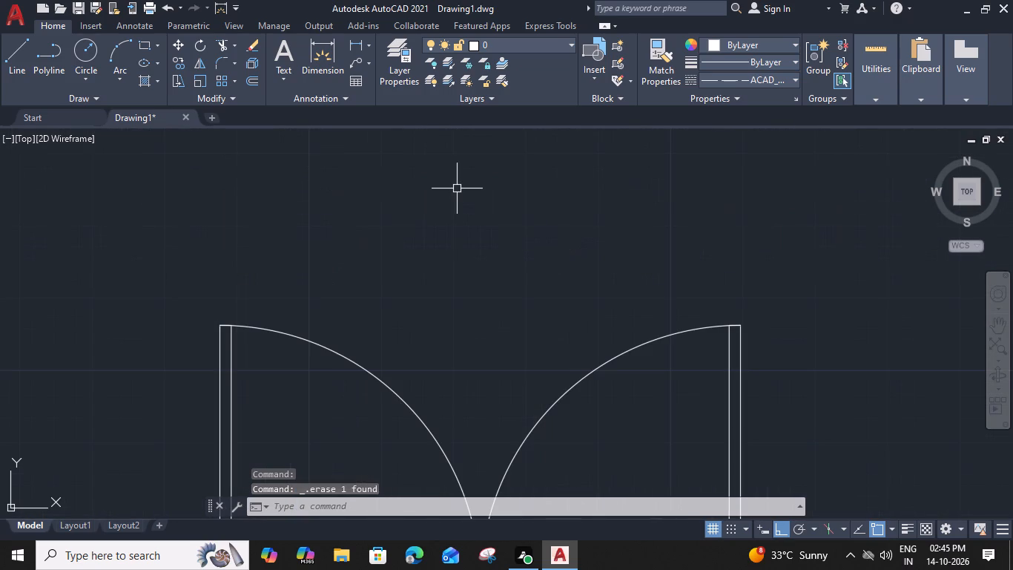
{"action": "scroll", "coordinate": [455, 350], "scroll_direction": "down", "scroll_amount": 3}
{"action": "middle_click_drag", "start_coordinate": [452, 338], "coordinate": [424, 62]}
{"action": "scroll", "coordinate": [397, 258], "scroll_direction": "up", "scroll_amount": 3}
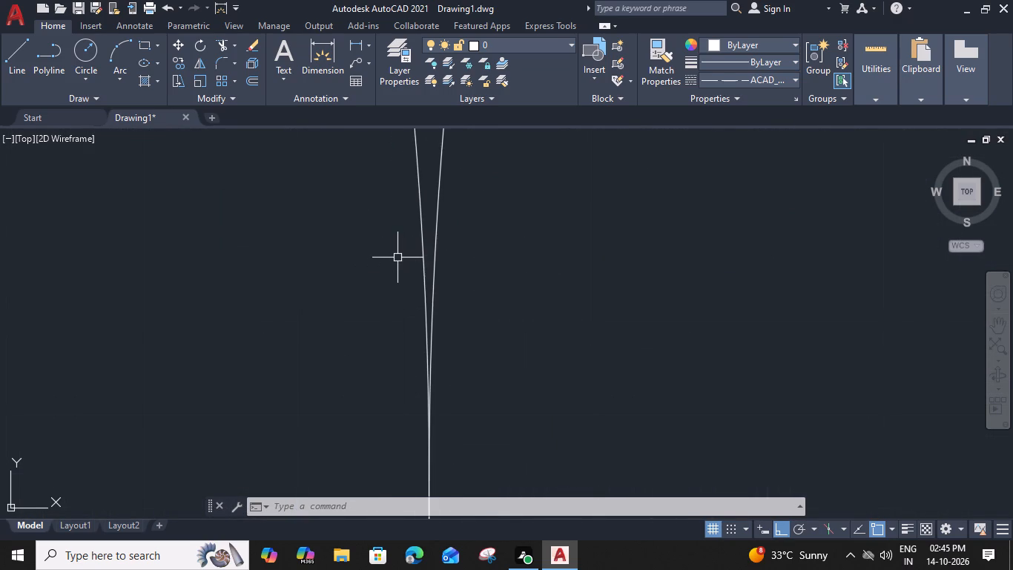
{"action": "scroll", "coordinate": [397, 258], "scroll_direction": "down", "scroll_amount": 4}
{"action": "key", "text": "Escape"}
{"action": "scroll", "coordinate": [397, 258], "scroll_direction": "down", "scroll_amount": 3}
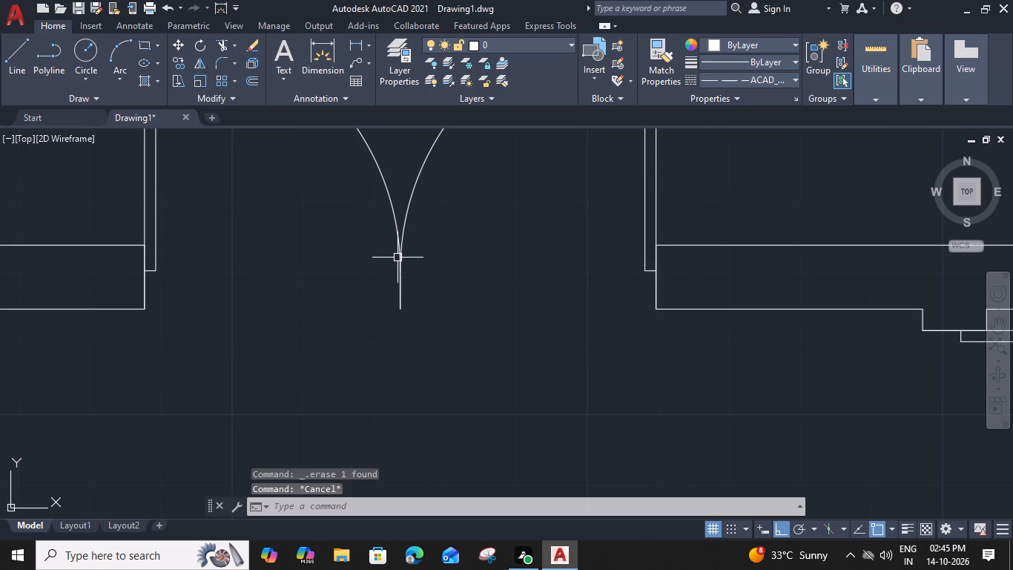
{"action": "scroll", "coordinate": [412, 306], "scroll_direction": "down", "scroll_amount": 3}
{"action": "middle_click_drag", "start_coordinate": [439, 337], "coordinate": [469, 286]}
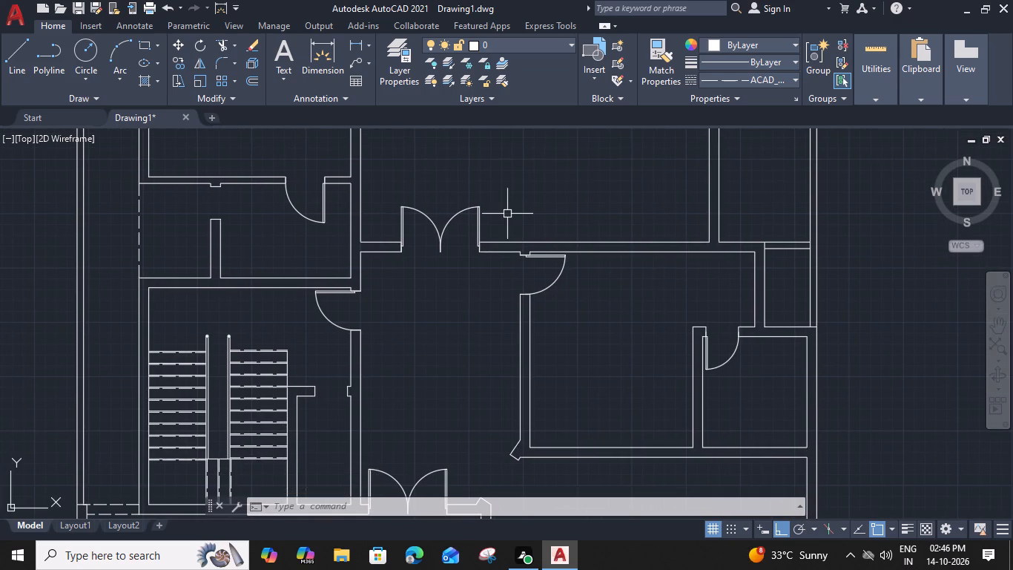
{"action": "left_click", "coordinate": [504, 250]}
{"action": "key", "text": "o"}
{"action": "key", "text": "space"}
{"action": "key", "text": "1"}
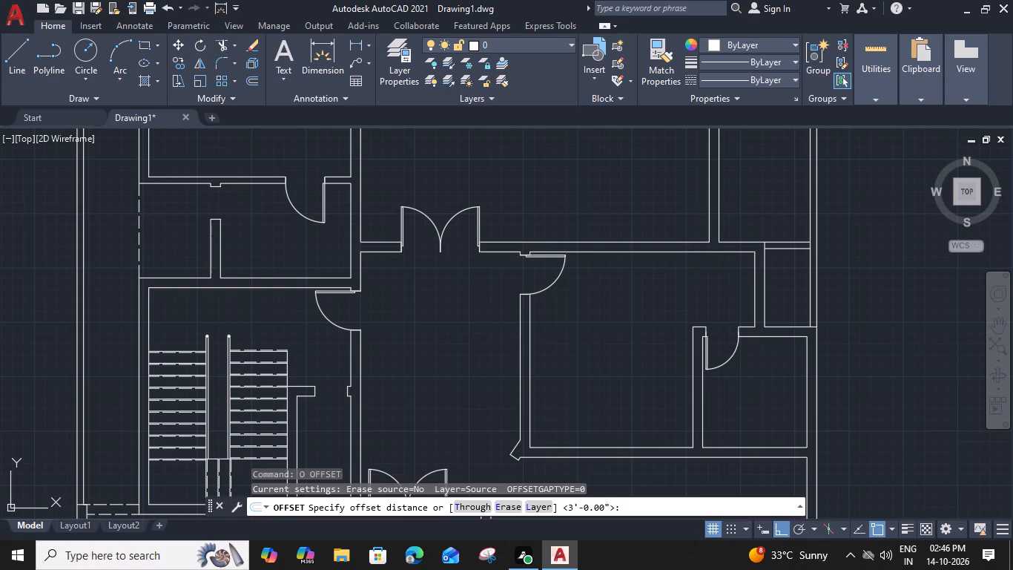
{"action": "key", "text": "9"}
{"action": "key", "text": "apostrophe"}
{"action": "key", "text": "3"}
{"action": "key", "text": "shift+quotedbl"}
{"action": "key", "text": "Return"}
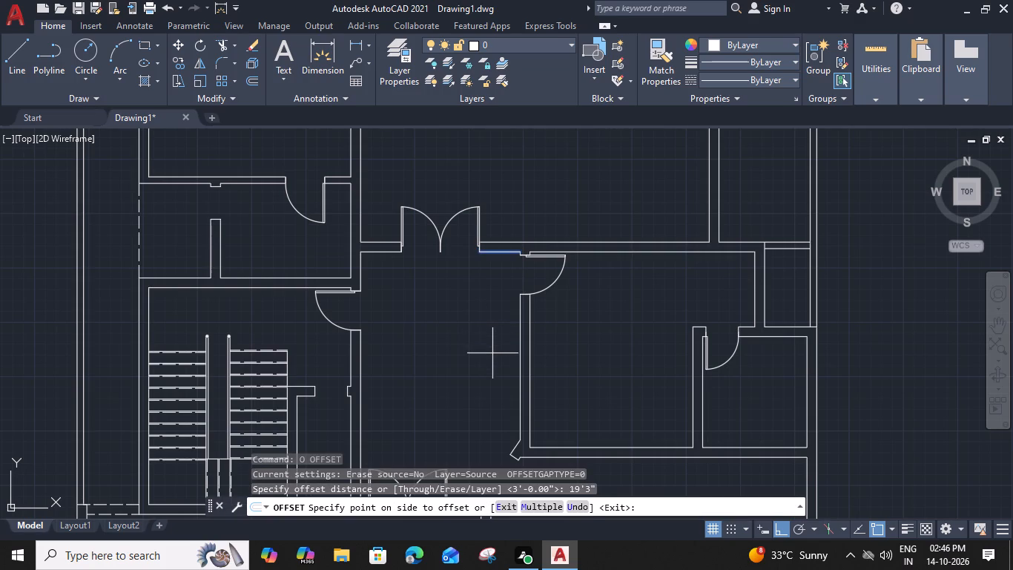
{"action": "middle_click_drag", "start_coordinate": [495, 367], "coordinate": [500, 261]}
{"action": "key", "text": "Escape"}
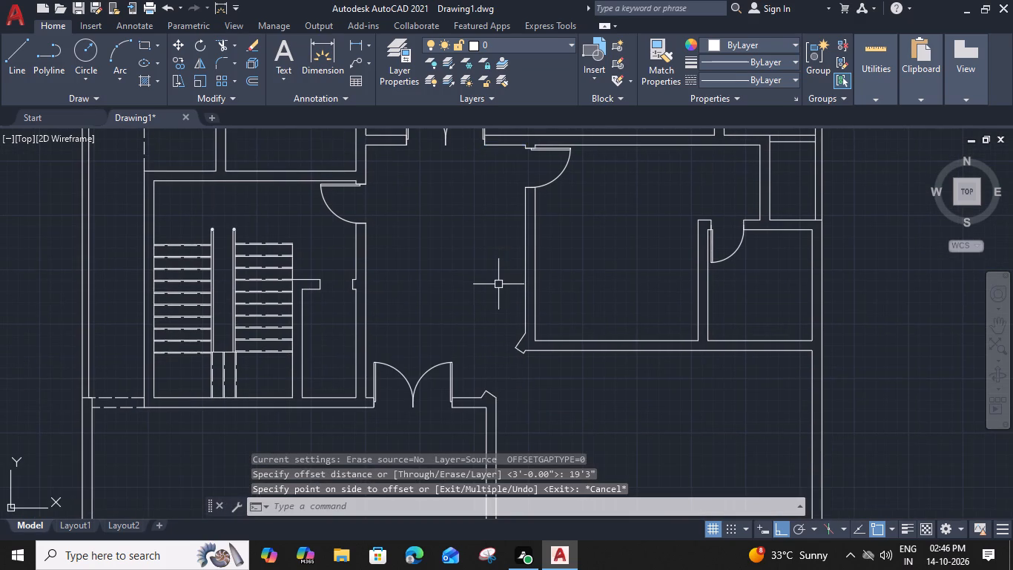
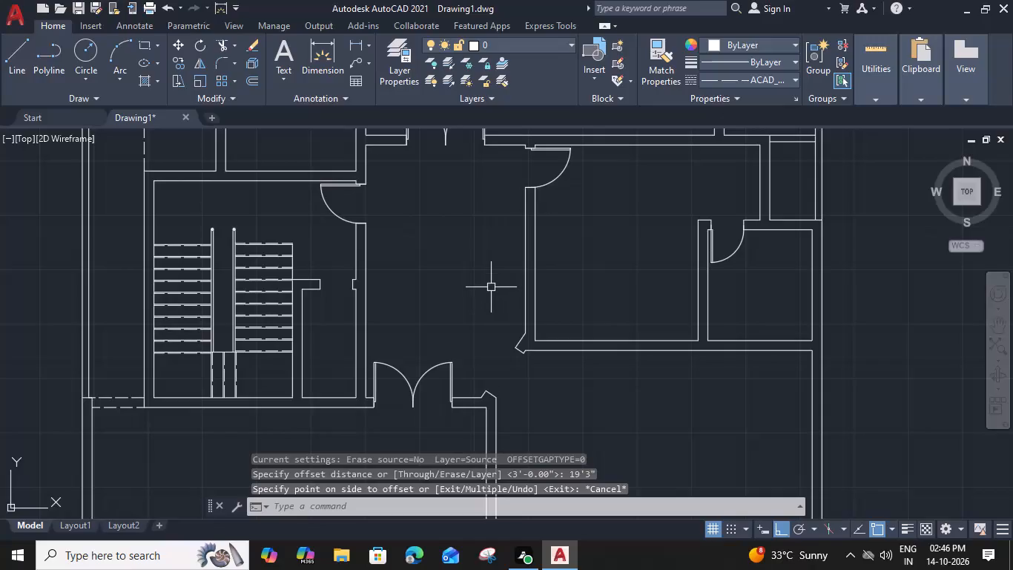
Draw a horizontal dashed line across the central lobby between its side walls, above the lower double door.
{"action": "key", "text": "l"}
{"action": "key", "text": "space"}
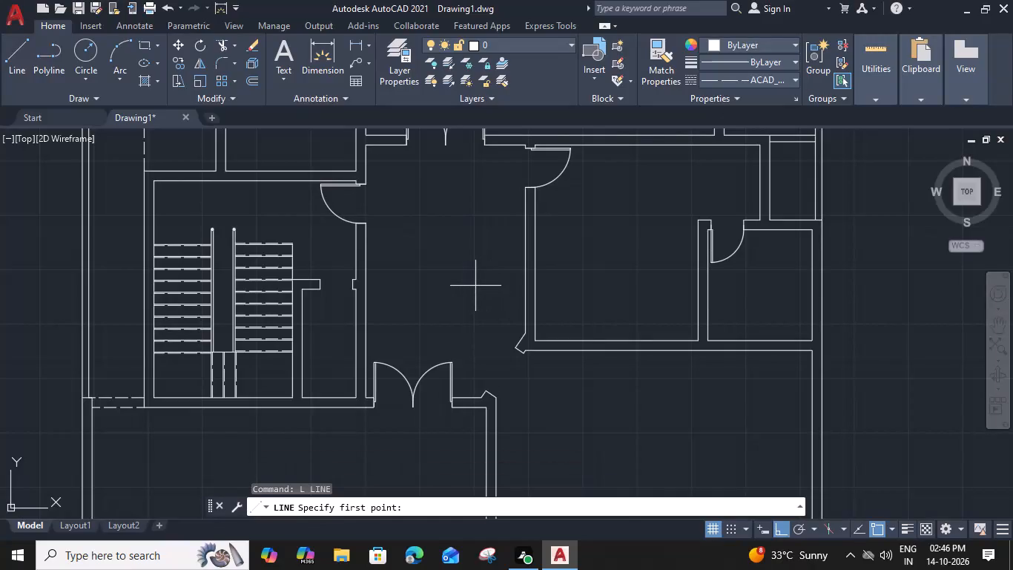
{"action": "left_click", "coordinate": [366, 312]}
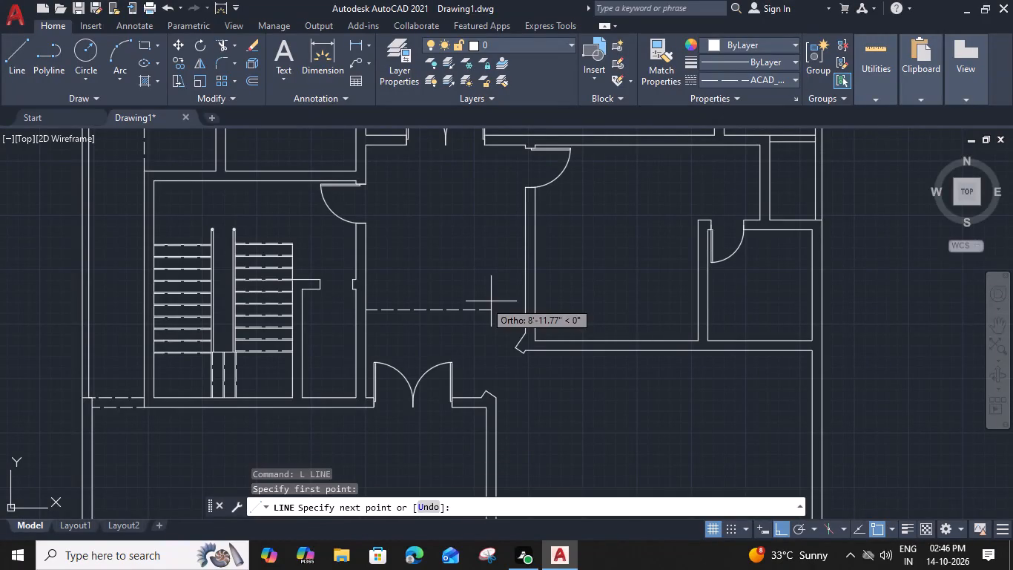
{"action": "left_click", "coordinate": [523, 307]}
{"action": "key", "text": "Escape"}
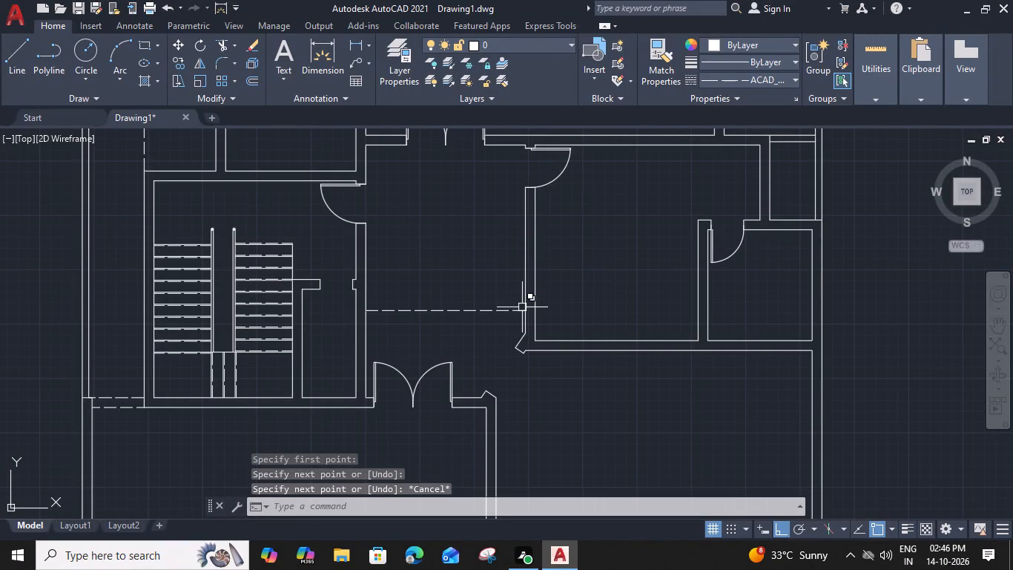
Draw two crossing diagonals from the ends of the lobby's dashed line to the opposite upper corners of the lobby.
{"action": "middle_click_drag", "start_coordinate": [443, 256], "coordinate": [432, 292]}
{"action": "key", "text": "l"}
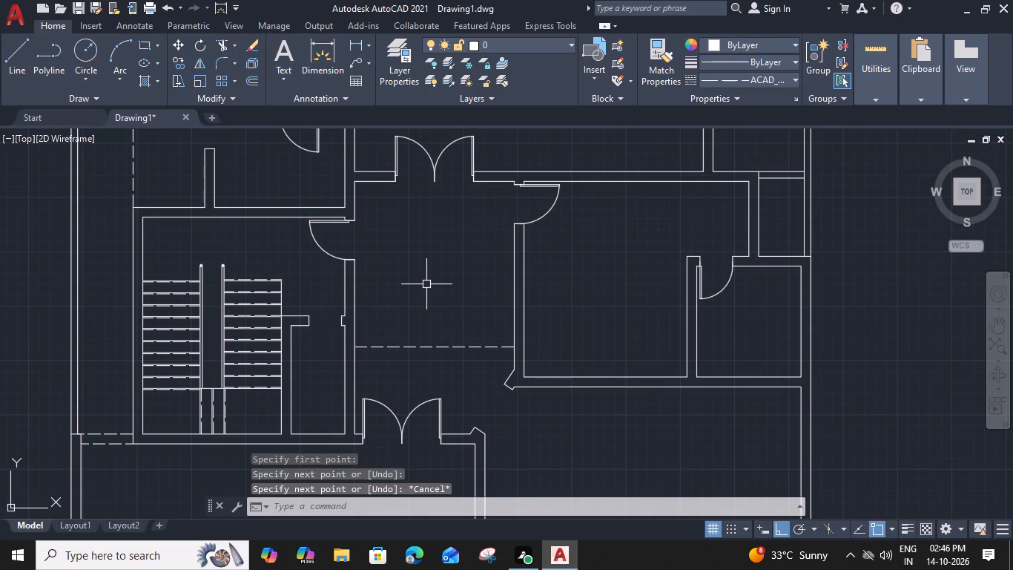
{"action": "key", "text": "space"}
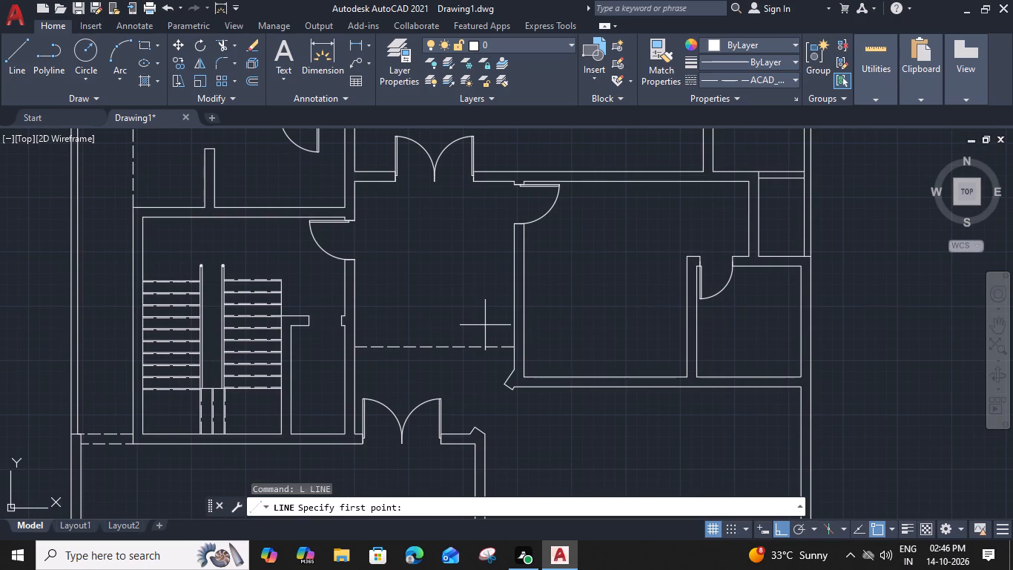
{"action": "left_click", "coordinate": [511, 345]}
{"action": "left_click", "coordinate": [357, 184]}
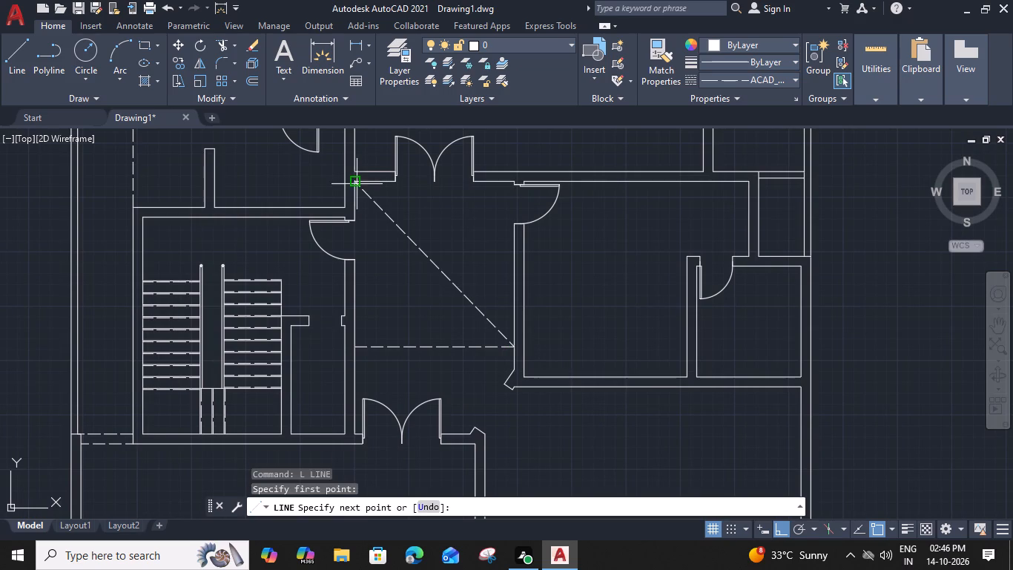
{"action": "key", "text": "space"}
{"action": "key", "text": "space"}
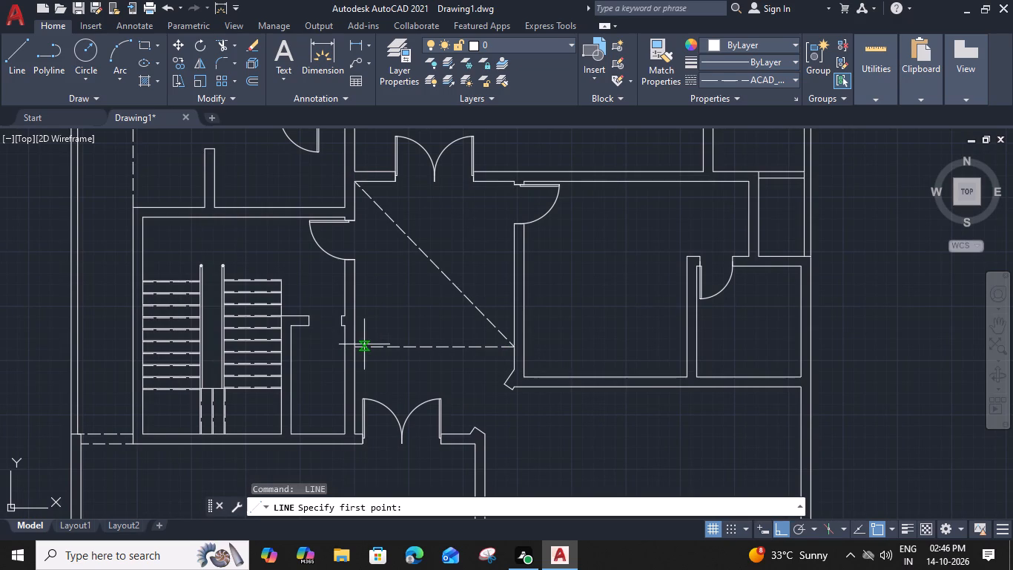
{"action": "left_click", "coordinate": [356, 347]}
{"action": "scroll", "coordinate": [509, 179], "scroll_direction": "up", "scroll_amount": 3}
{"action": "left_click", "coordinate": [529, 191]}
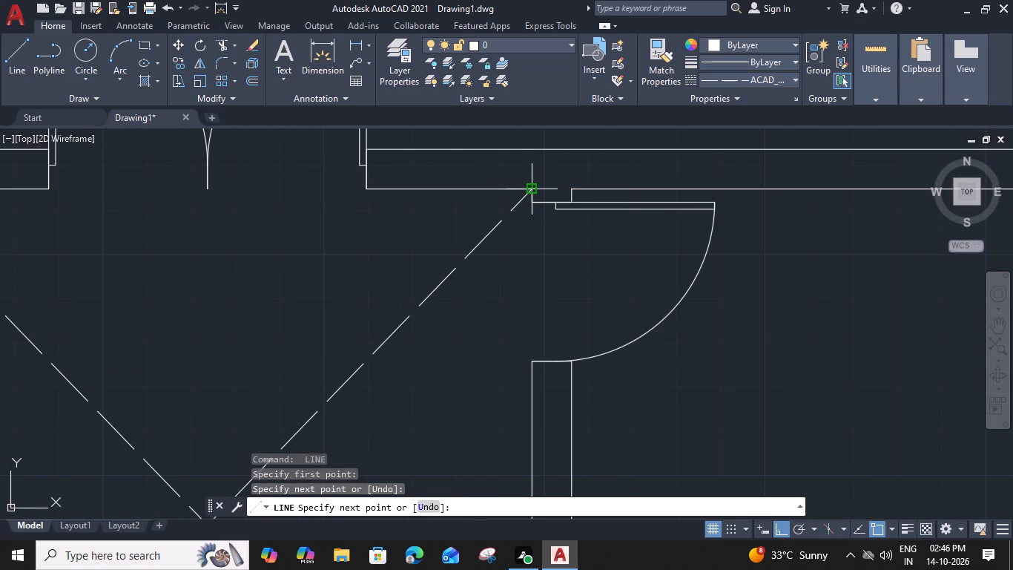
{"action": "key", "text": "Escape"}
Start a multiline text in the crossed lobby area, narrow its box to the lobby's right wall, and set the text height to 8".
{"action": "scroll", "coordinate": [526, 189], "scroll_direction": "down", "scroll_amount": 3}
{"action": "middle_click_drag", "start_coordinate": [484, 283], "coordinate": [475, 286]}
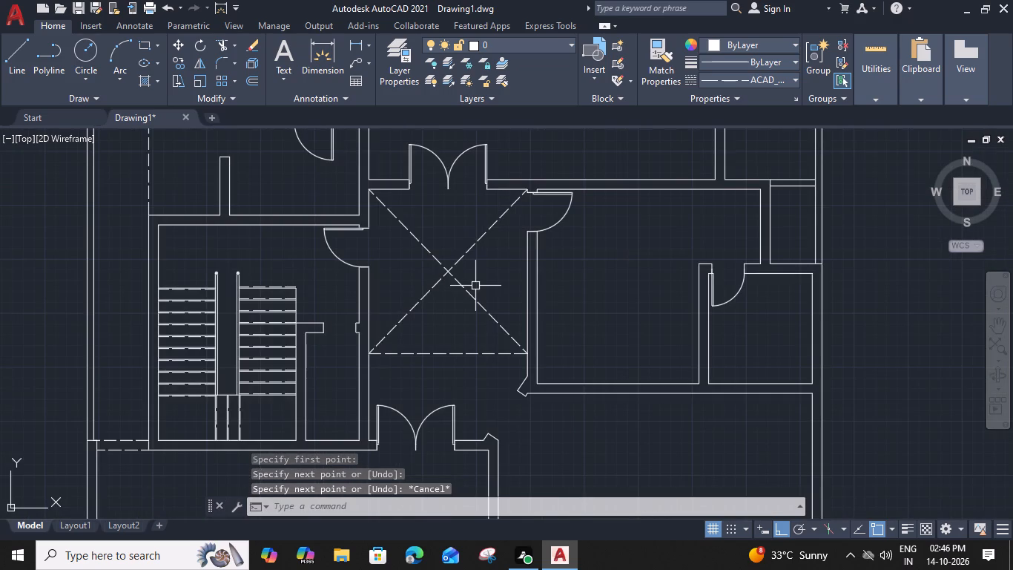
{"action": "middle_click_drag", "start_coordinate": [475, 286], "coordinate": [519, 268]}
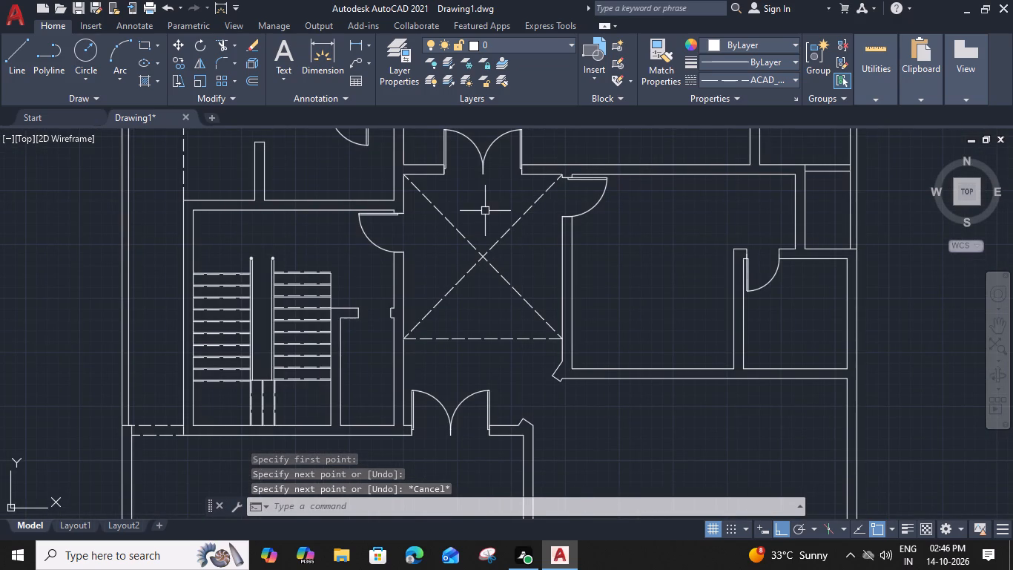
{"action": "scroll", "coordinate": [475, 239], "scroll_direction": "down", "scroll_amount": 2}
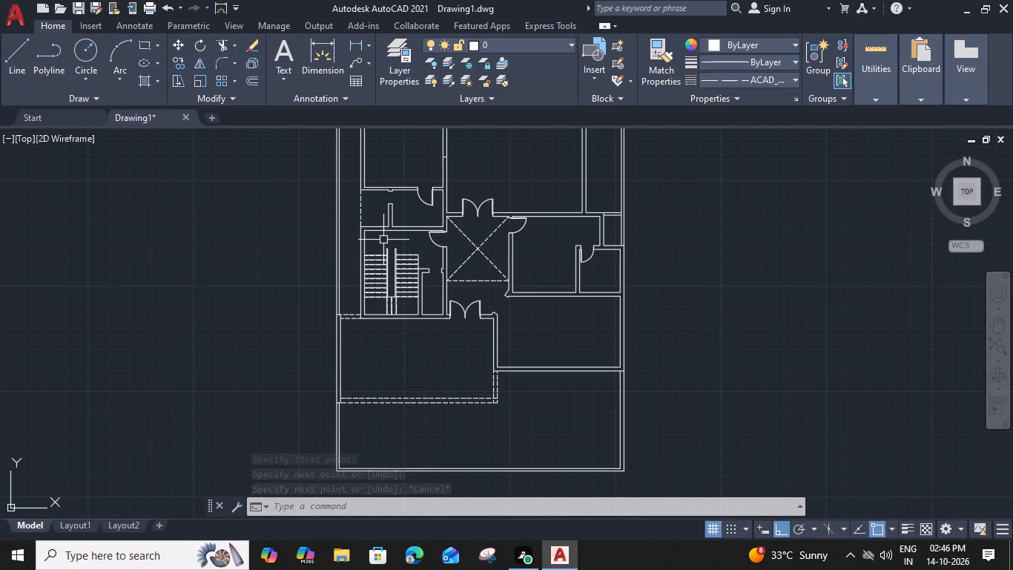
{"action": "middle_click_drag", "start_coordinate": [538, 246], "coordinate": [535, 256]}
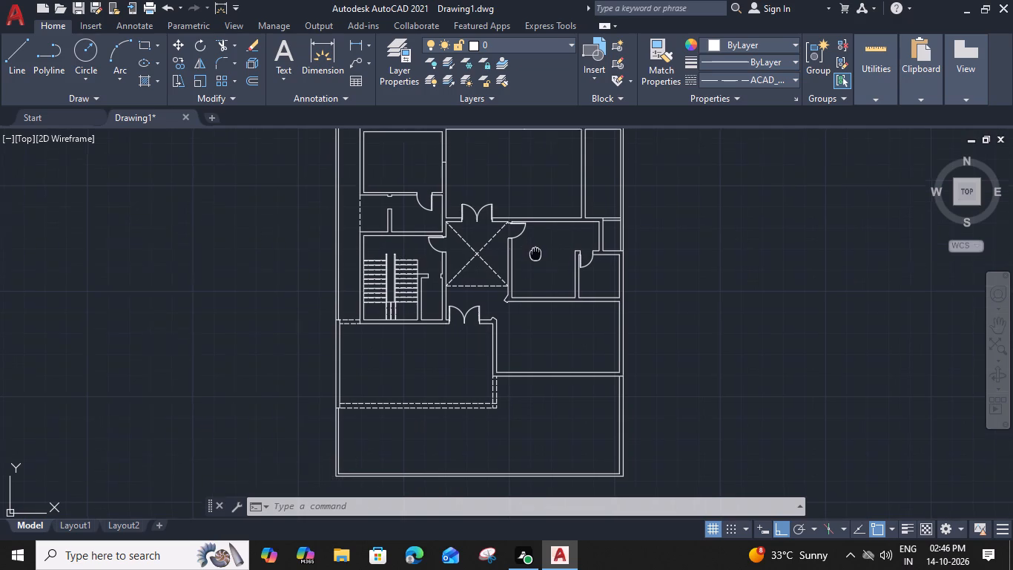
{"action": "middle_click_drag", "start_coordinate": [535, 256], "coordinate": [529, 263]}
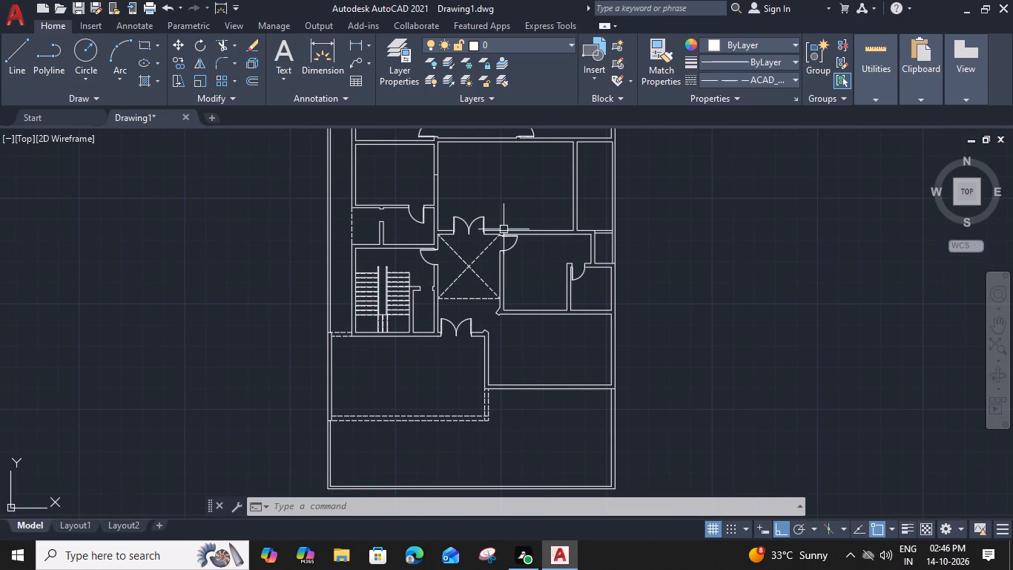
{"action": "scroll", "coordinate": [472, 284], "scroll_direction": "up", "scroll_amount": 1}
{"action": "key", "text": "m"}
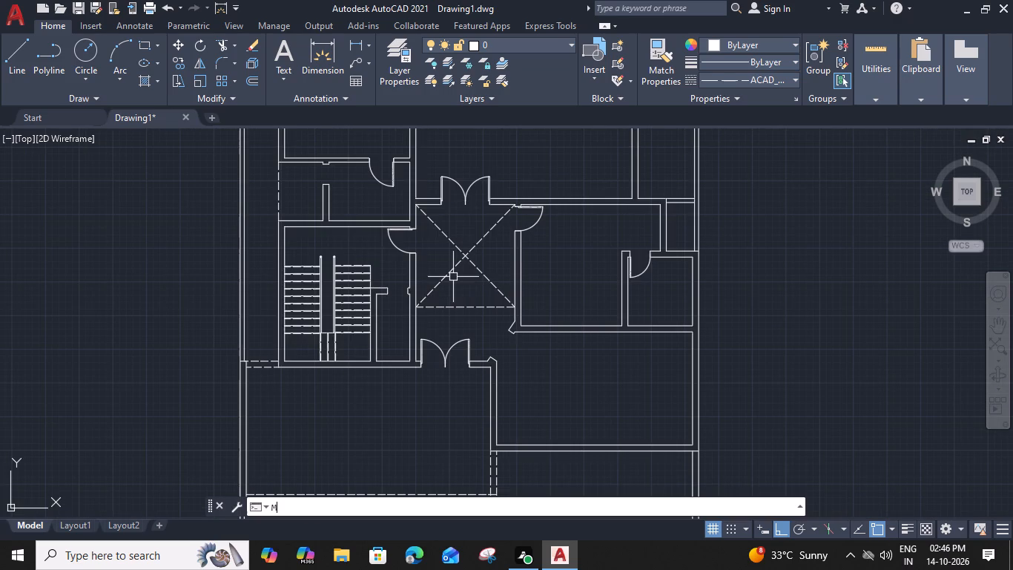
{"action": "type", "text": "T"}
{"action": "key", "text": "space"}
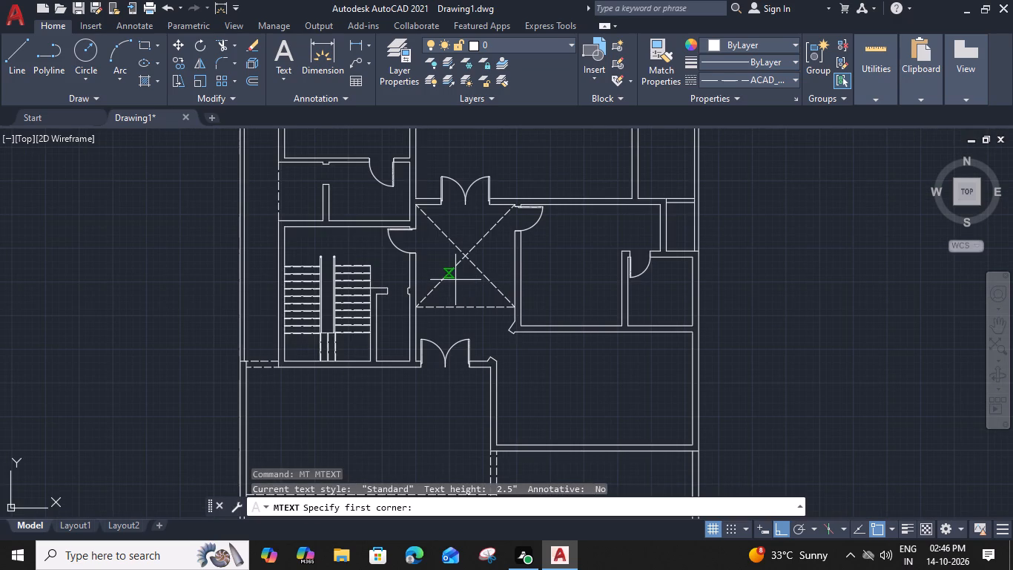
{"action": "left_click", "coordinate": [455, 279]}
{"action": "left_click", "coordinate": [515, 286]}
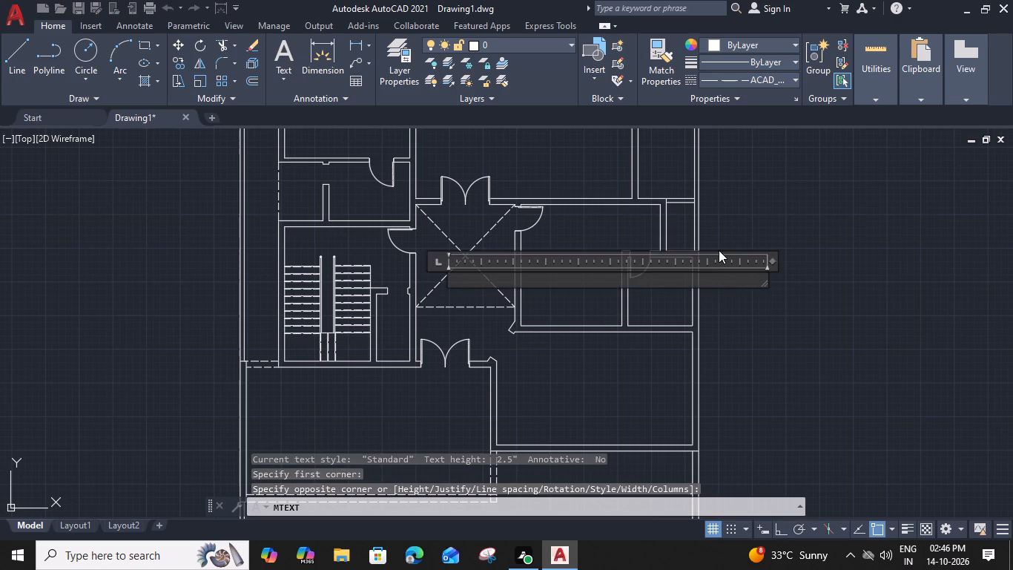
{"action": "left_click", "coordinate": [773, 258]}
{"action": "left_click_drag", "start_coordinate": [773, 262], "coordinate": [520, 278]}
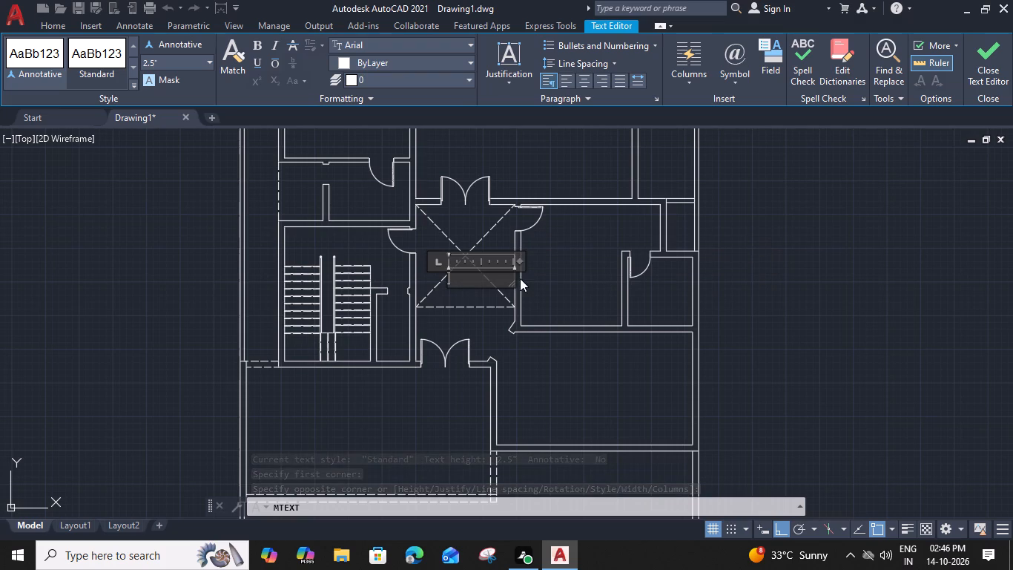
{"action": "left_click", "coordinate": [170, 60]}
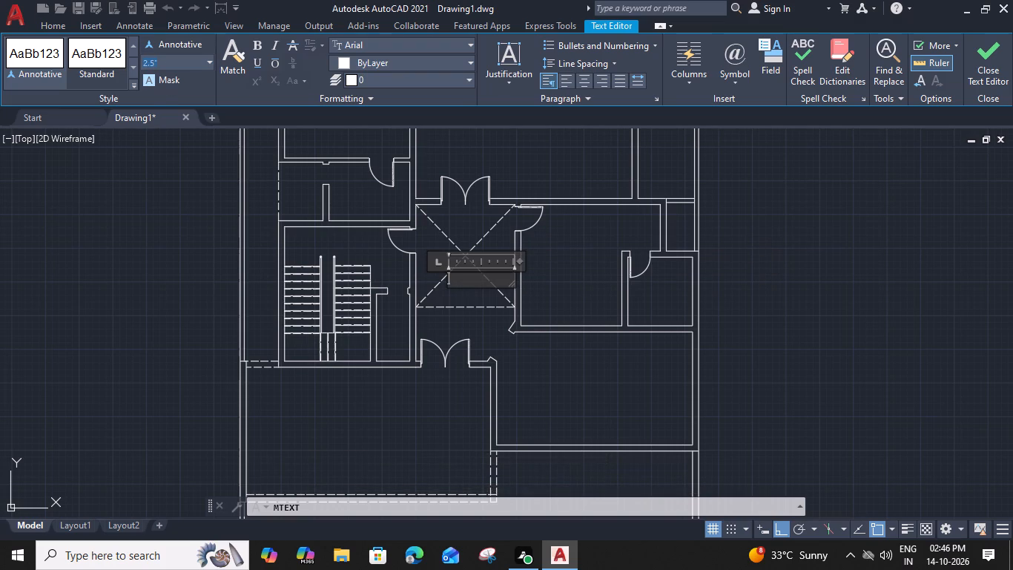
{"action": "key", "text": "8"}
{"action": "key", "text": "shift+quotedbl"}
{"action": "key", "text": "Return"}
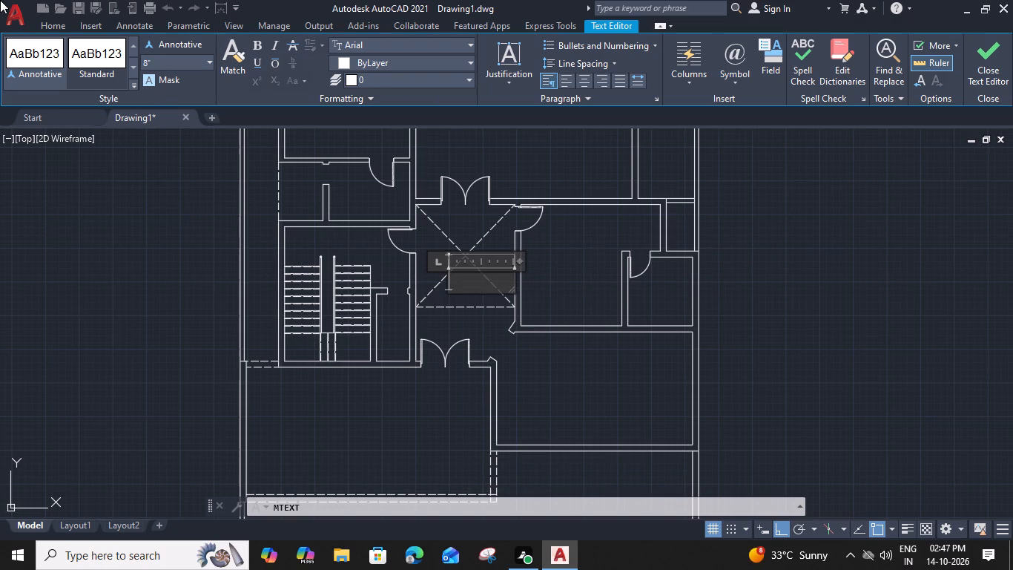
Enter the room label "DOUBLE HEIGHT ENF LOBBY" in the text box.
{"action": "key", "text": "d"}
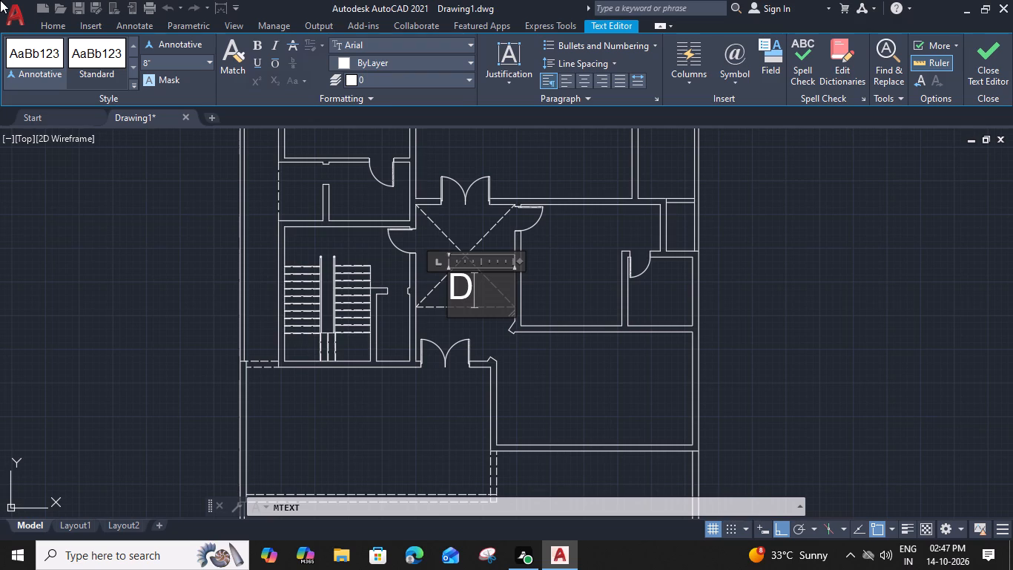
{"action": "type", "text": "OUBLE"}
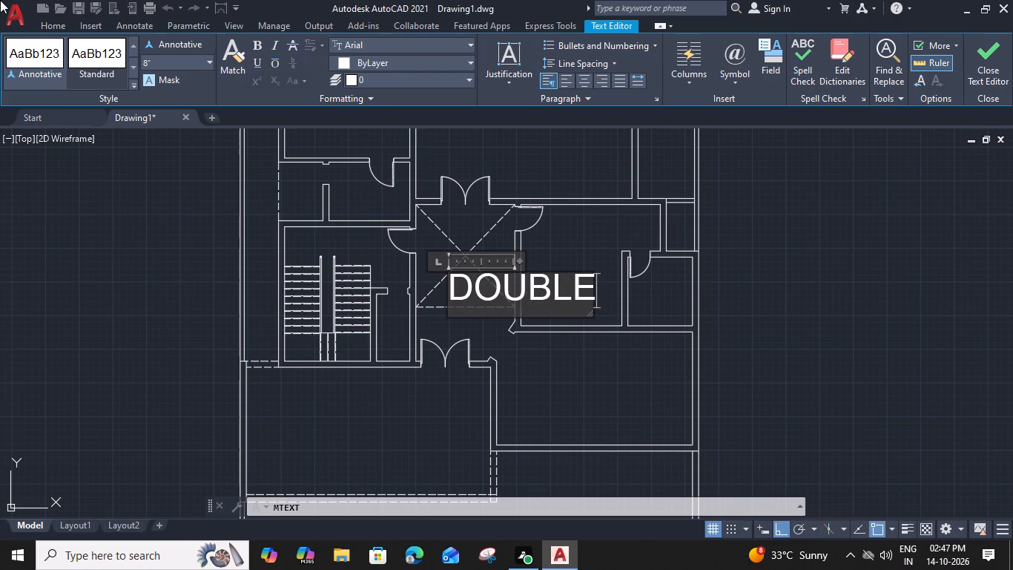
{"action": "key", "text": "space"}
{"action": "type", "text": "HI"}
{"action": "key", "text": "BackSpace"}
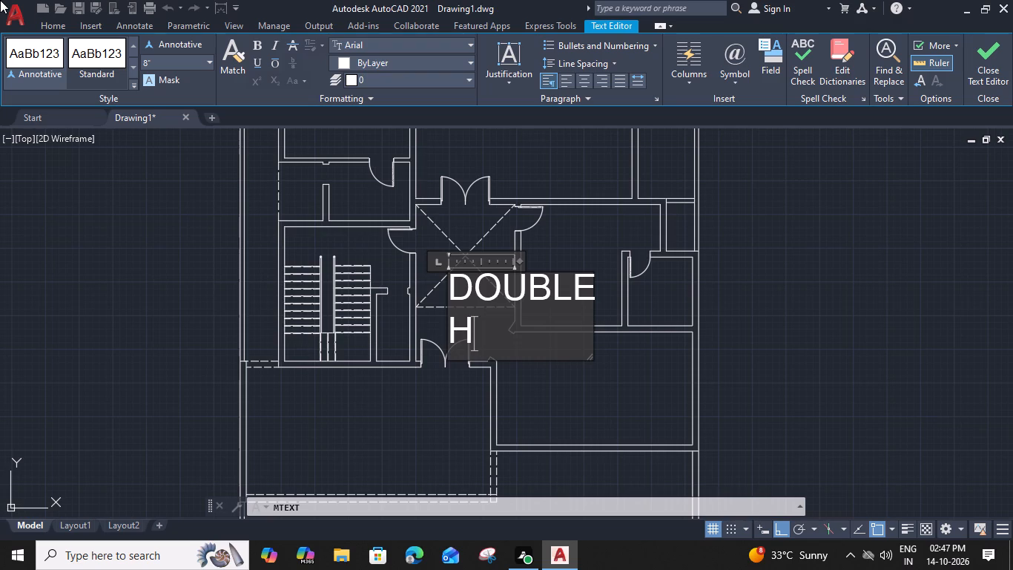
{"action": "type", "text": "EIGHT"}
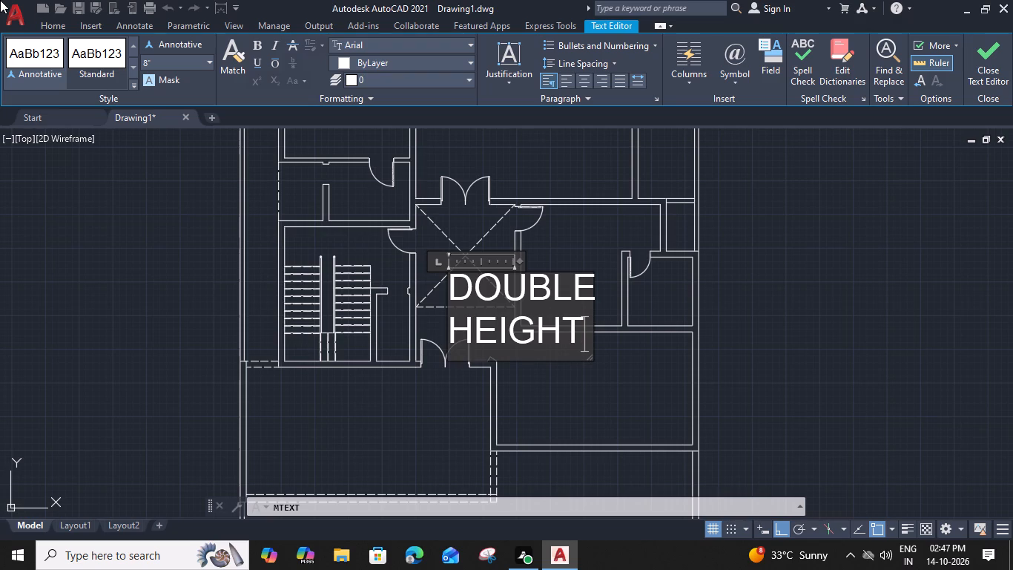
{"action": "key", "text": "space"}
{"action": "type", "text": "EN"}
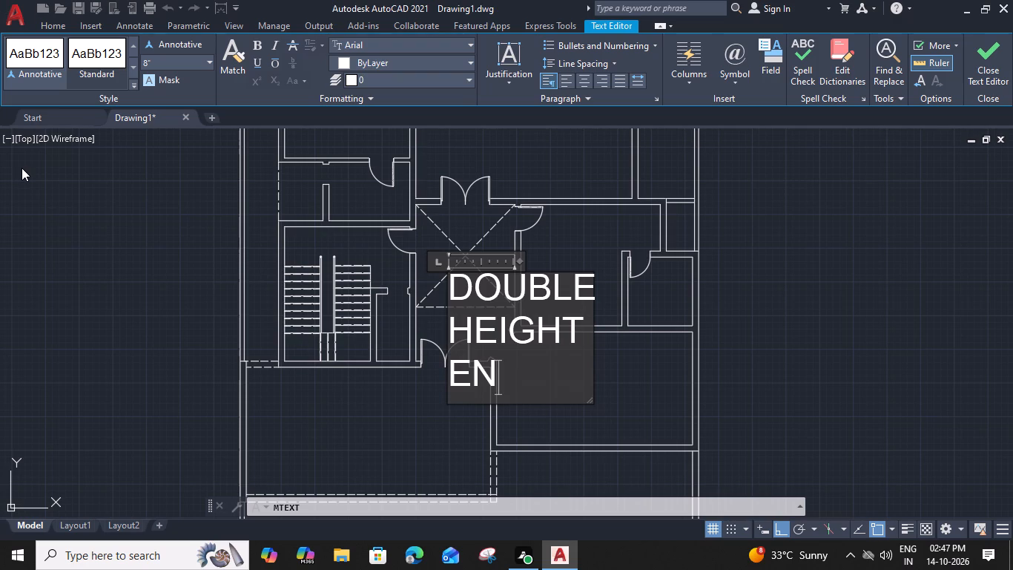
{"action": "type", "text": "F"}
{"action": "key", "text": "space"}
{"action": "type", "text": "LO"}
{"action": "type", "text": "BBY"}
{"action": "key", "text": "space"}
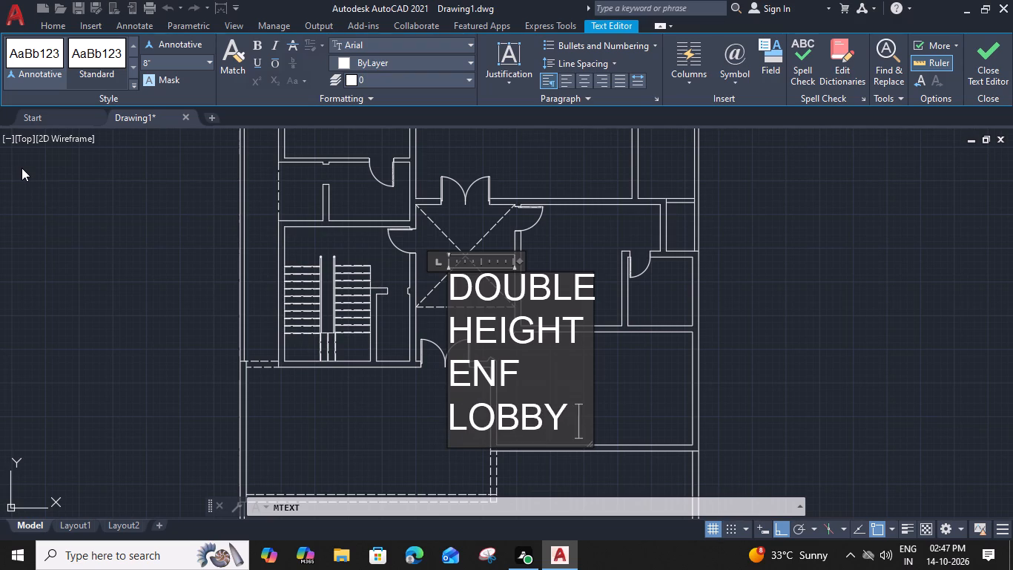
Add the room size 12'-0"X19'-3" on a new line below the lobby label.
{"action": "key", "text": "Return"}
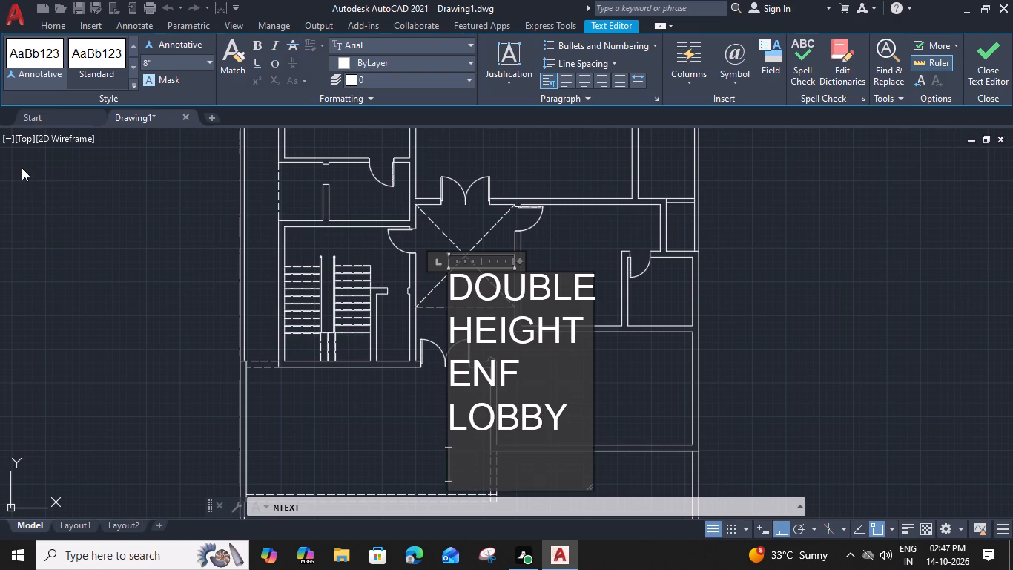
{"action": "type", "text": "12'"}
{"action": "type", "text": "-0"}
{"action": "key", "text": "shift+quotedbl"}
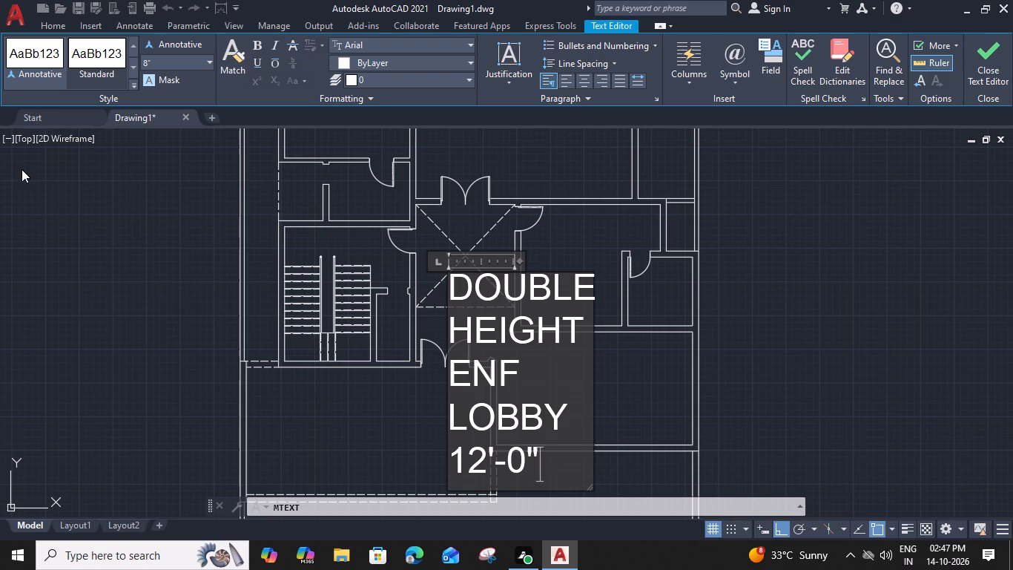
{"action": "key", "text": "x"}
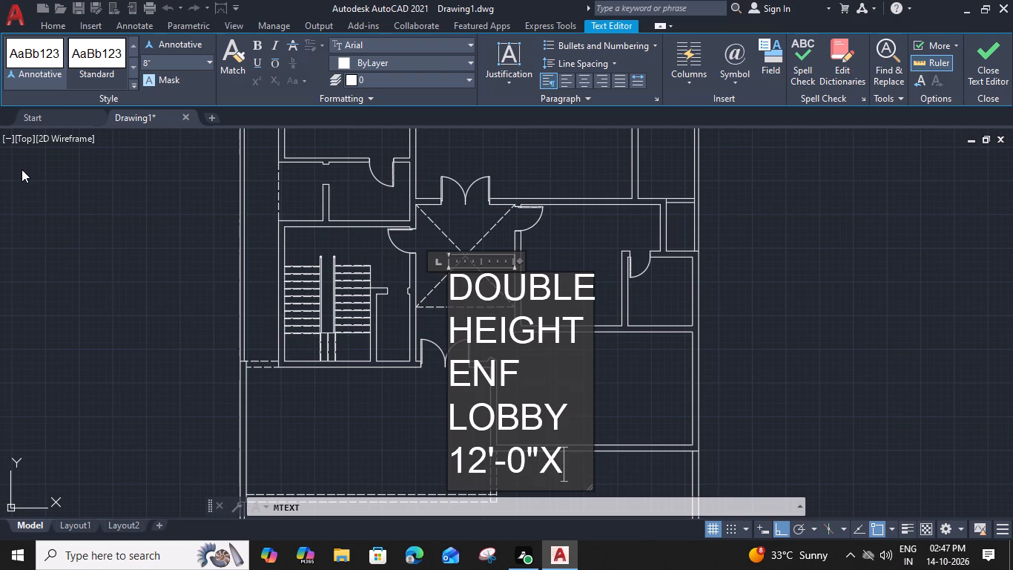
{"action": "type", "text": "19"}
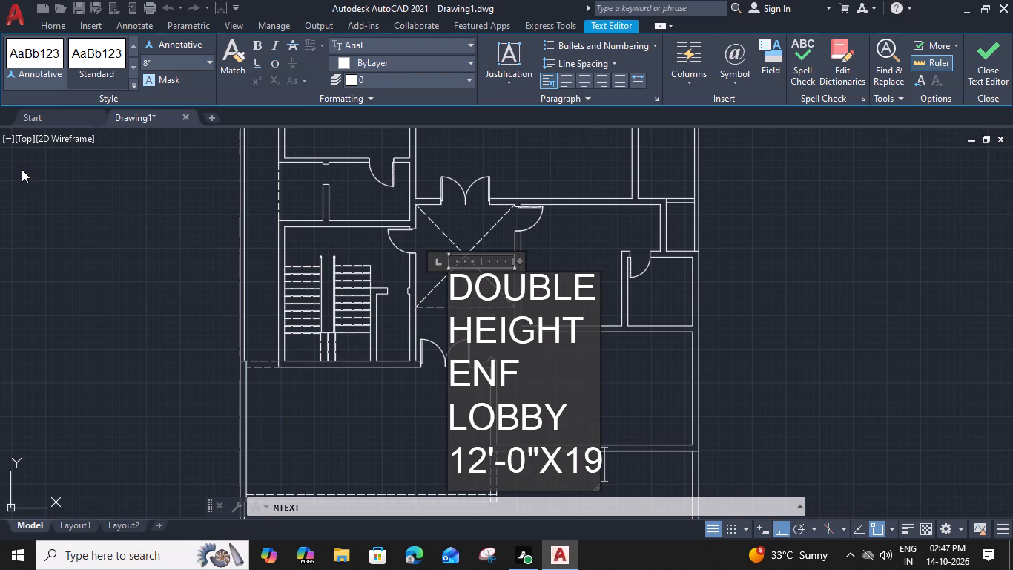
{"action": "key", "text": "apostrophe"}
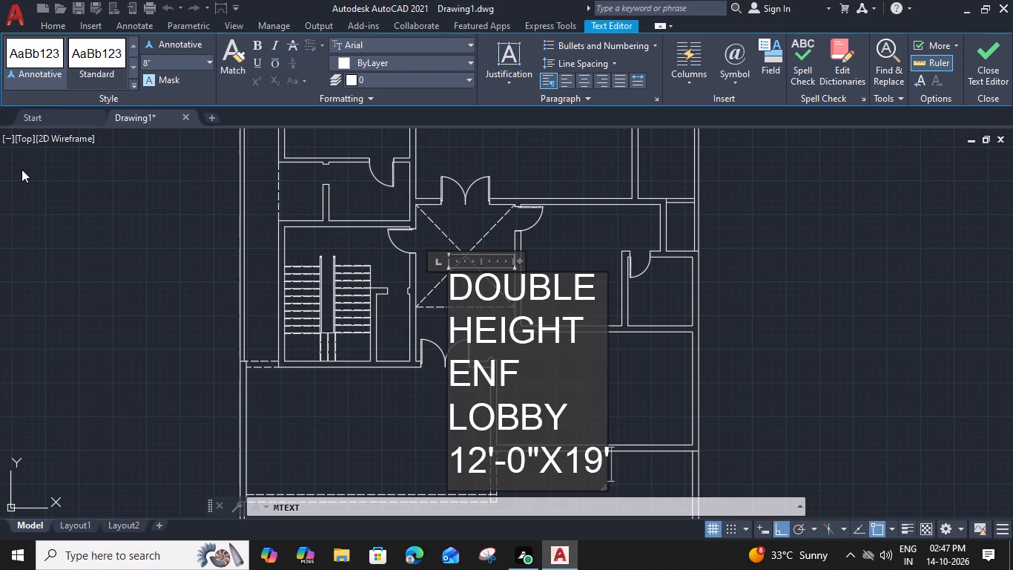
{"action": "key", "text": "minus"}
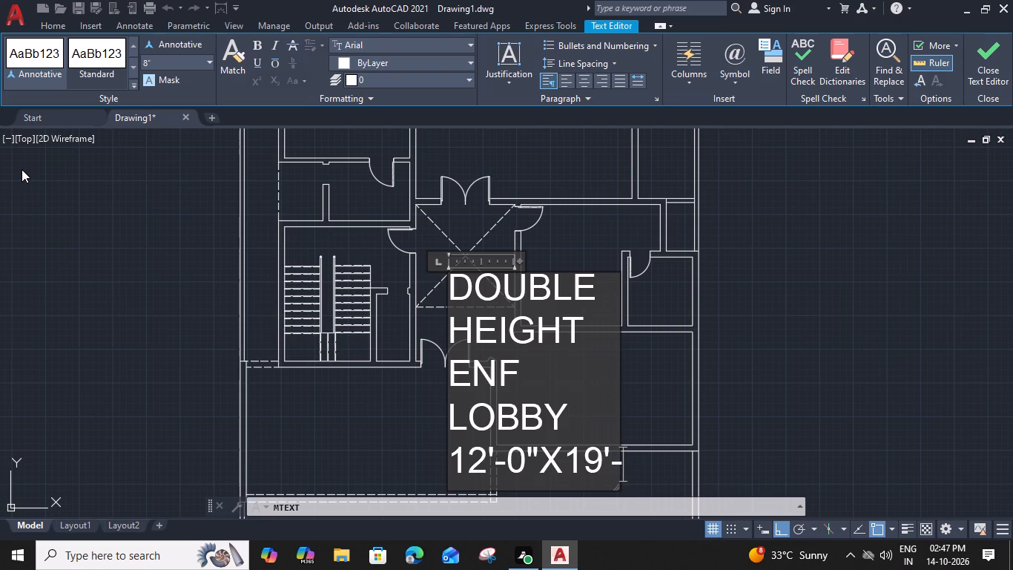
{"action": "key", "text": "3"}
{"action": "key", "text": "shift+quotedbl"}
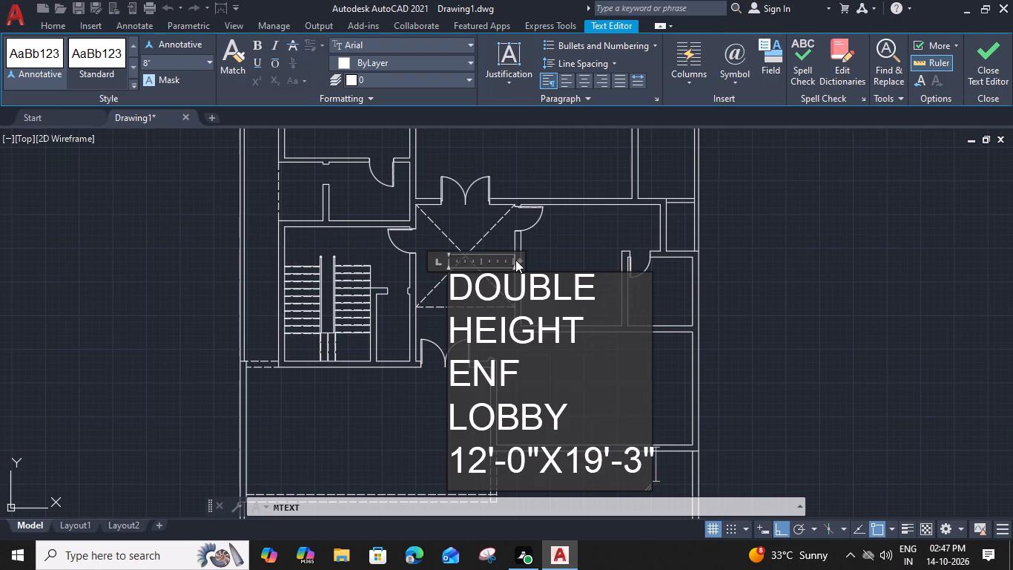
Widen the lobby text box so DOUBLE HEIGHT, ENF LOBBY and the size each fit on one line, and finish the text.
{"action": "left_click_drag", "start_coordinate": [521, 263], "coordinate": [850, 244]}
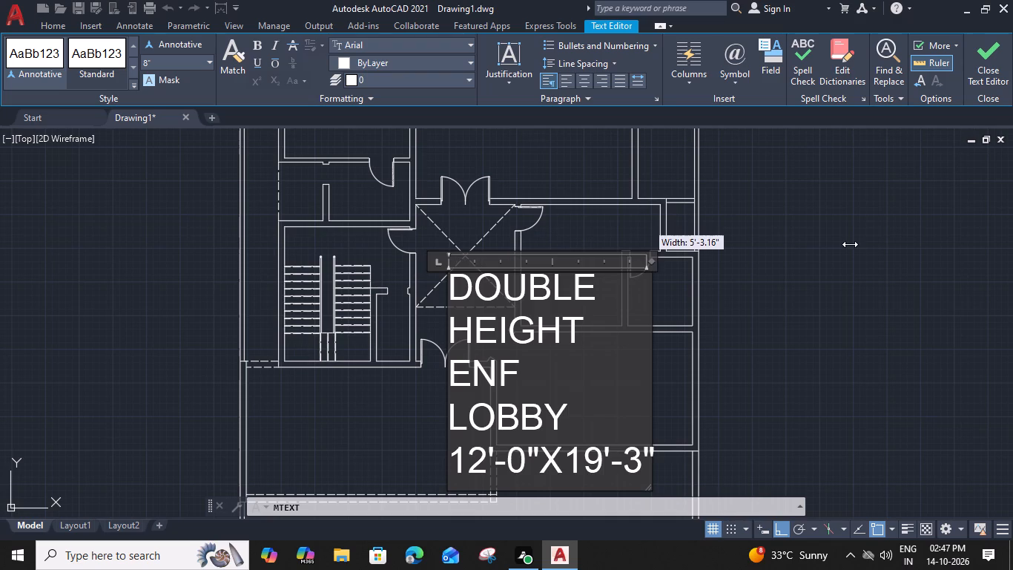
{"action": "left_click_drag", "start_coordinate": [850, 244], "coordinate": [777, 255]}
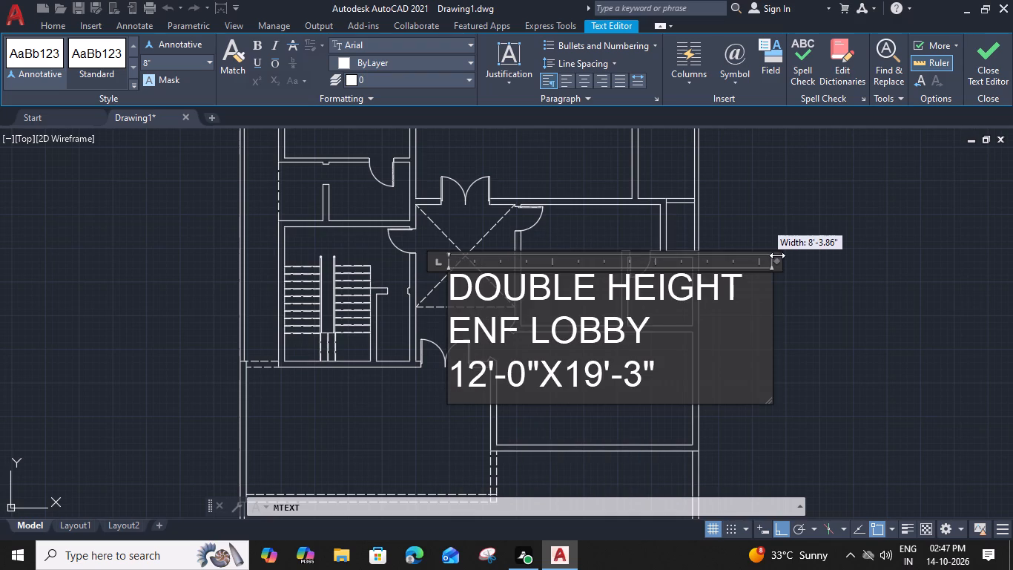
{"action": "left_click_drag", "start_coordinate": [777, 255], "coordinate": [755, 255]}
{"action": "left_click", "coordinate": [812, 387]}
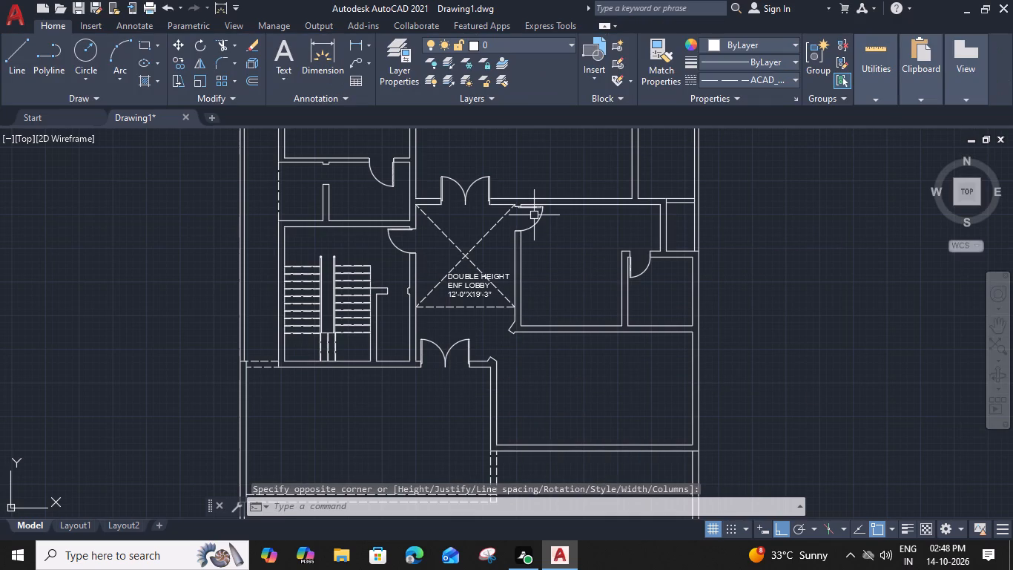
Move the lobby label straight up so it lies over the crossing of the dashed diagonals.
{"action": "scroll", "coordinate": [477, 286], "scroll_direction": "up", "scroll_amount": 2}
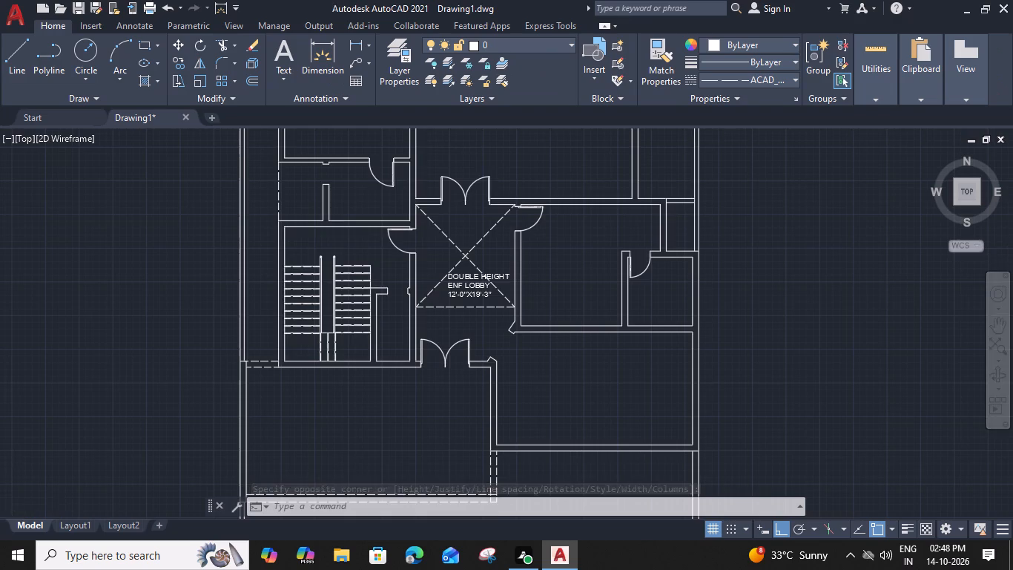
{"action": "middle_click_drag", "start_coordinate": [439, 277], "coordinate": [417, 336]}
{"action": "left_click", "coordinate": [403, 317]}
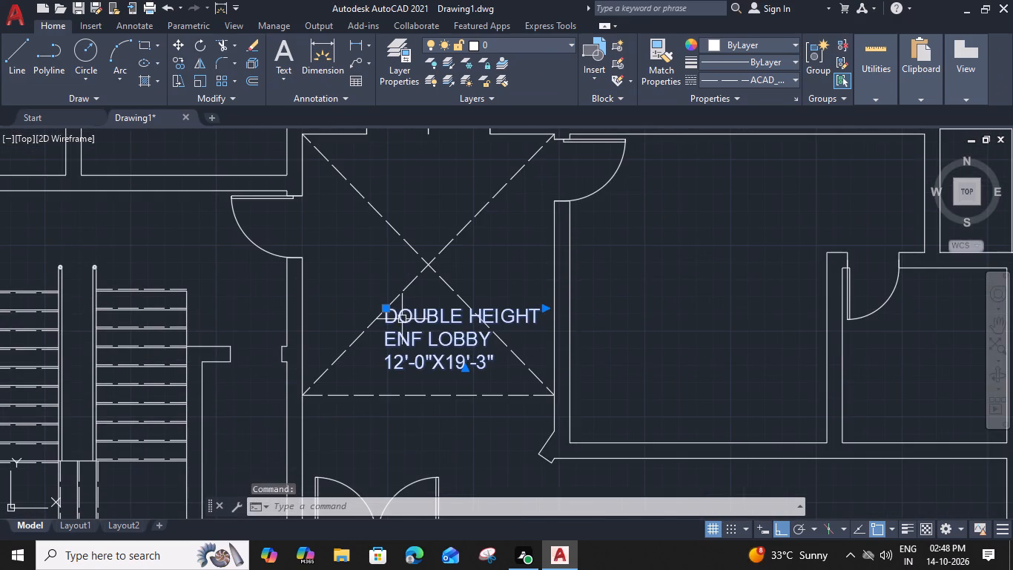
{"action": "key", "text": "m"}
{"action": "key", "text": "space"}
{"action": "left_click", "coordinate": [386, 312]}
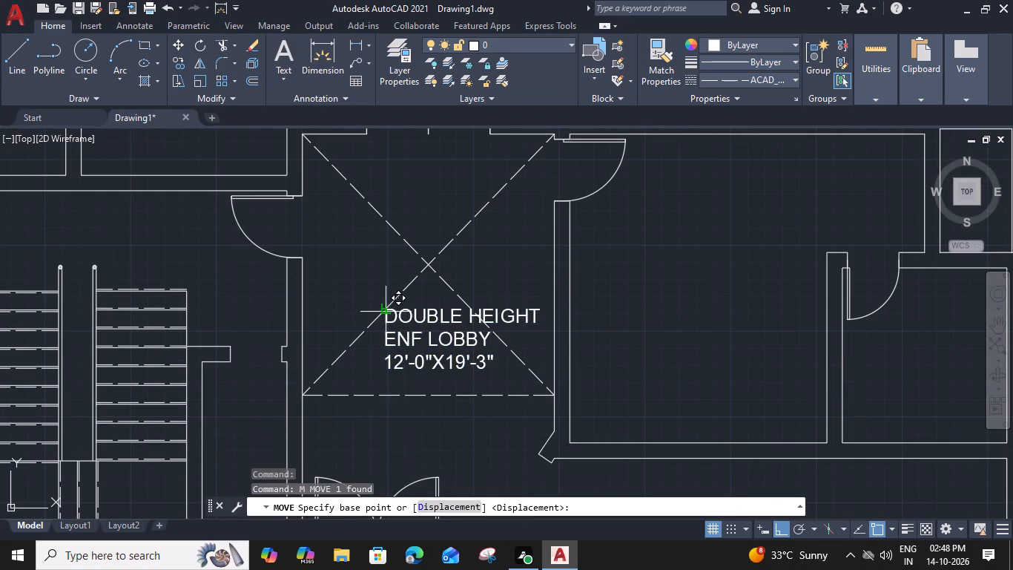
{"action": "left_click", "coordinate": [381, 223]}
Edit the lobby label so ENF LOBBY starts on its own line, indented with three spaces beneath DOUBLE HEIGHT.
{"action": "double_click", "coordinate": [394, 222]}
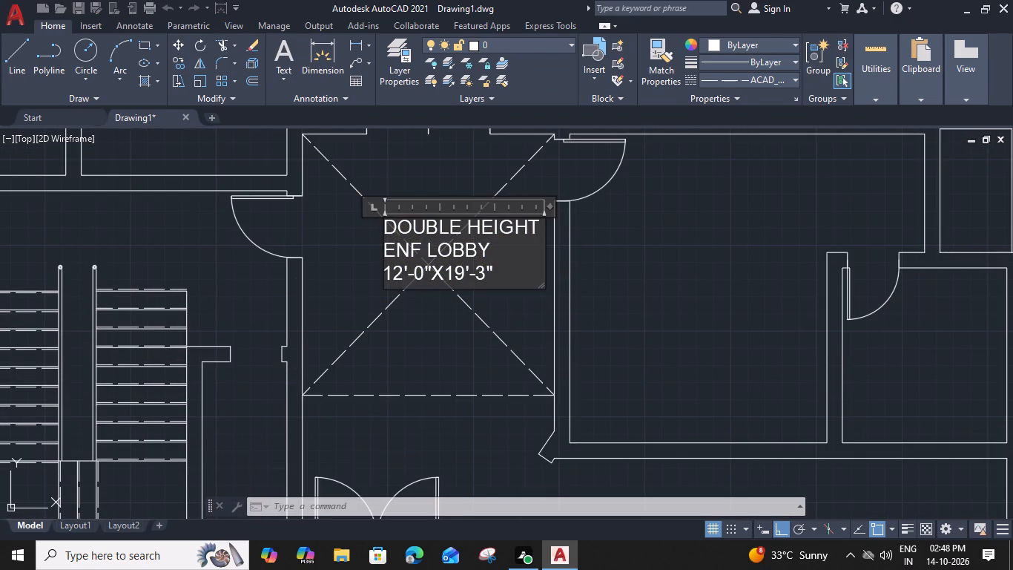
{"action": "left_click", "coordinate": [386, 243]}
{"action": "key", "text": "space"}
{"action": "key", "text": "space"}
{"action": "key", "text": "space"}
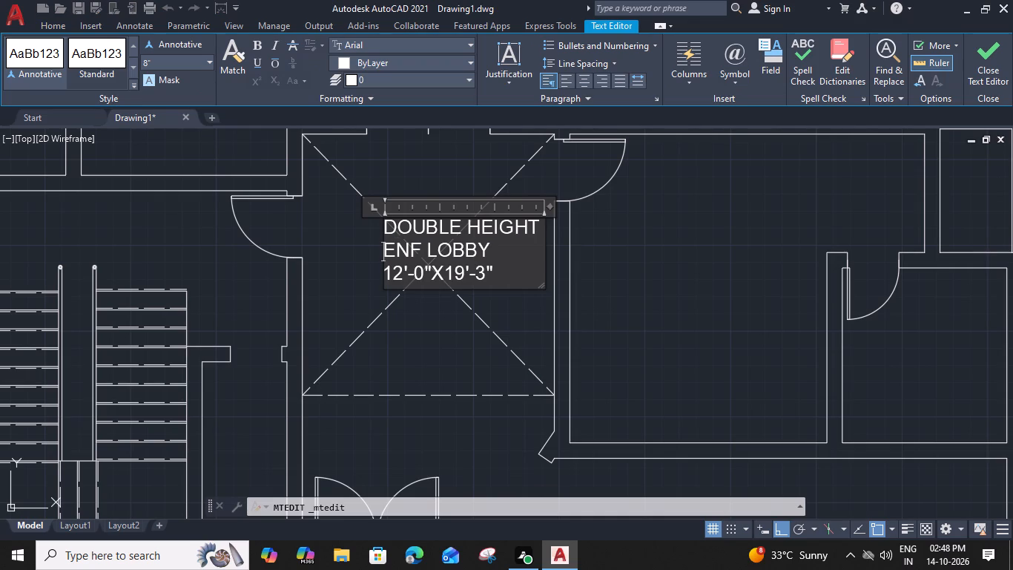
{"action": "key", "text": "space"}
{"action": "key", "text": "space"}
{"action": "key", "text": "space"}
{"action": "left_click_drag", "start_coordinate": [549, 206], "coordinate": [771, 199]}
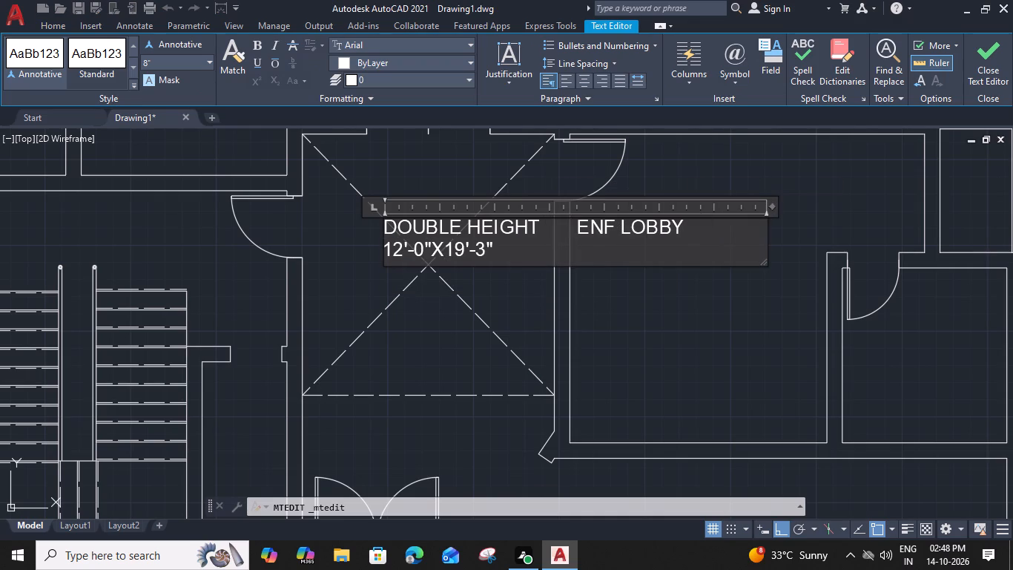
{"action": "key", "text": "BackSpace"}
{"action": "key", "text": "BackSpace"}
{"action": "key", "text": "BackSpace"}
{"action": "key", "text": "BackSpace"}
{"action": "key", "text": "BackSpace"}
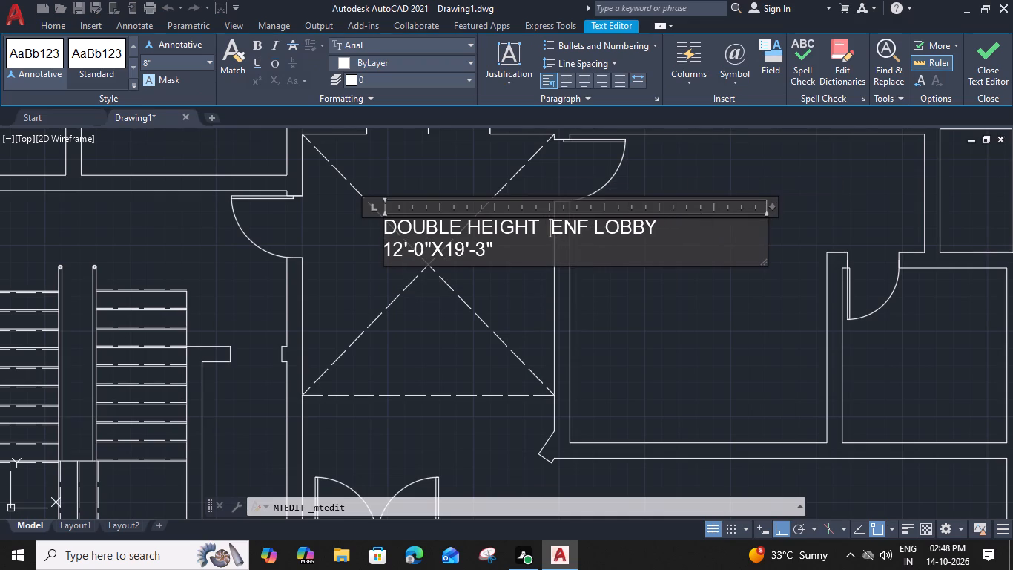
{"action": "key", "text": "BackSpace"}
{"action": "key", "text": "BackSpace"}
{"action": "key", "text": "space"}
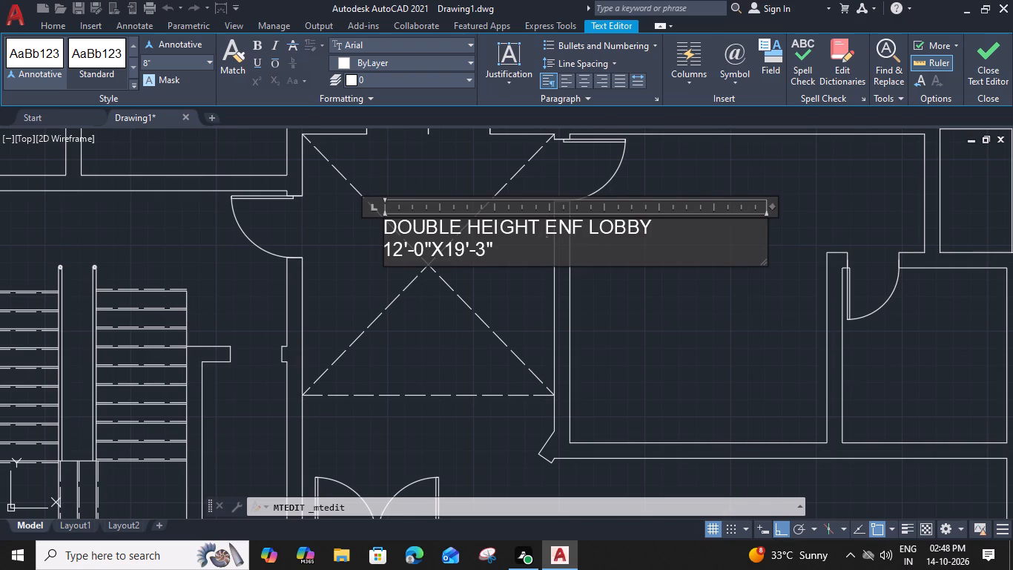
{"action": "key", "text": "Return"}
{"action": "key", "text": "space"}
{"action": "key", "text": "space"}
{"action": "key", "text": "space"}
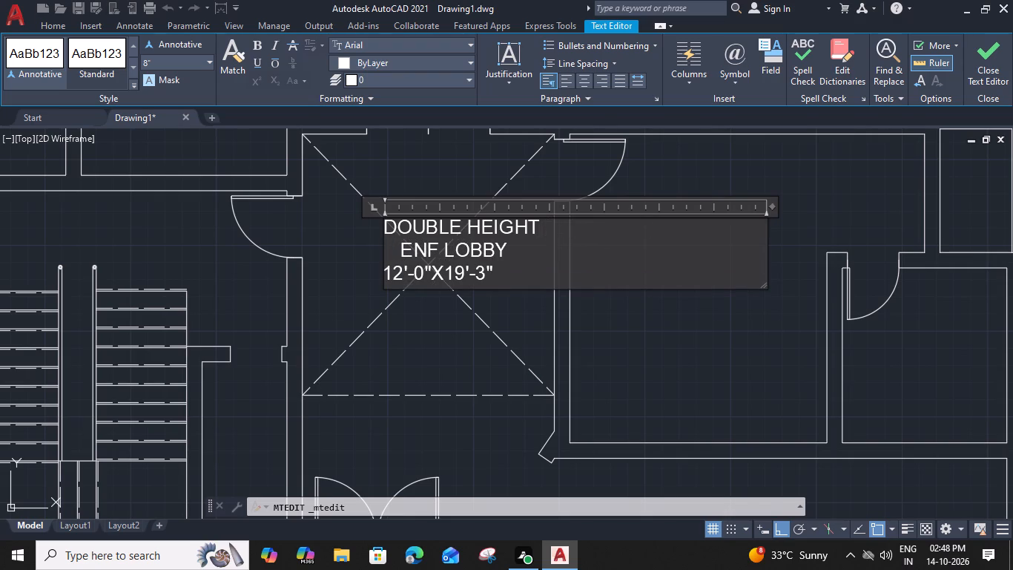
Indent the size line and ENF LOBBY evenly to centre them under DOUBLE HEIGHT, and narrow the text box to fit the label.
{"action": "left_click", "coordinate": [388, 272]}
{"action": "key", "text": "space"}
{"action": "key", "text": "space"}
{"action": "key", "text": "space"}
{"action": "key", "text": "space"}
{"action": "key", "text": "BackSpace"}
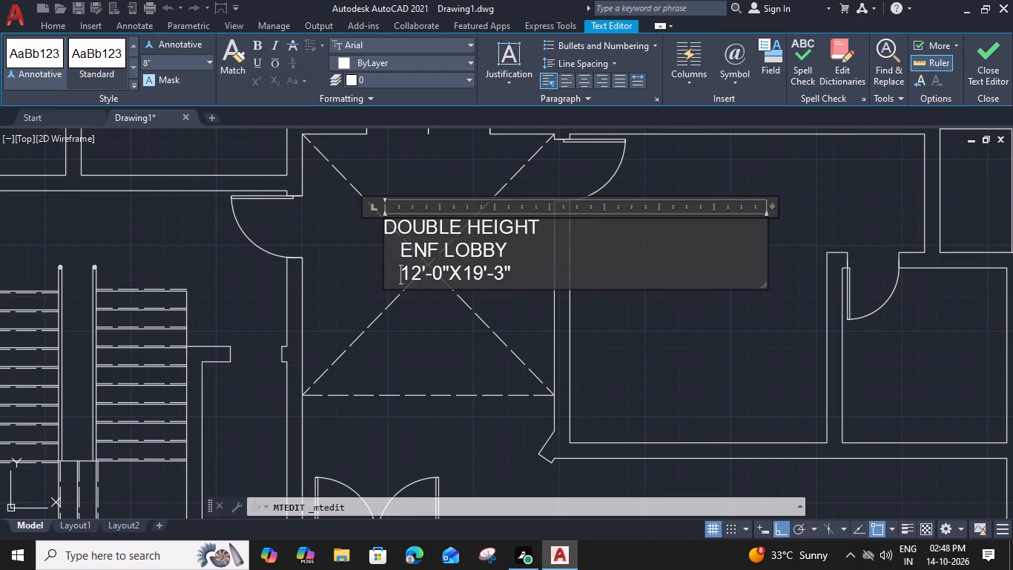
{"action": "left_click", "coordinate": [399, 250]}
{"action": "key", "text": "space"}
{"action": "left_click", "coordinate": [400, 278]}
{"action": "key", "text": "space"}
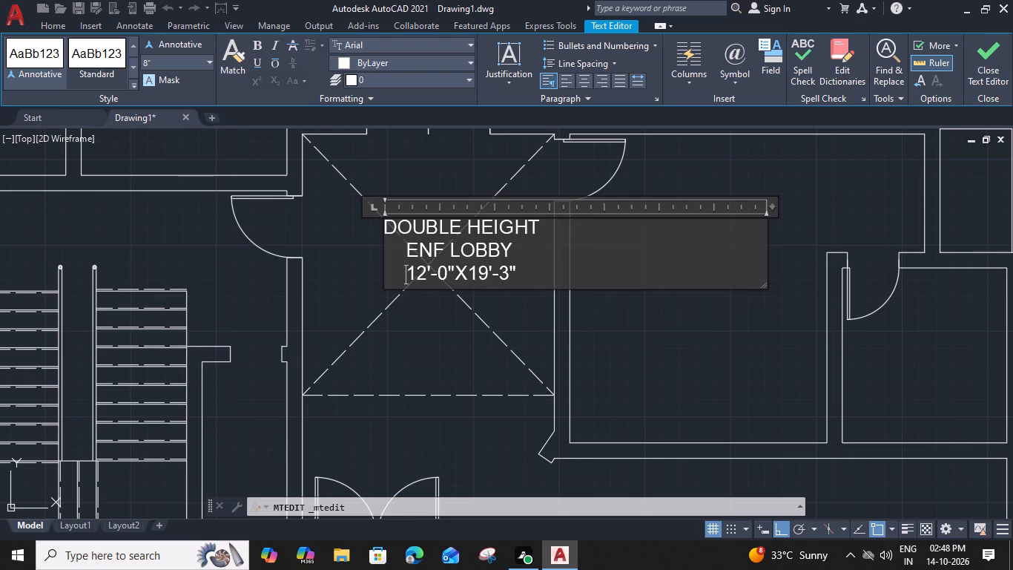
{"action": "left_click_drag", "start_coordinate": [771, 210], "coordinate": [547, 229]}
{"action": "left_click", "coordinate": [431, 338]}
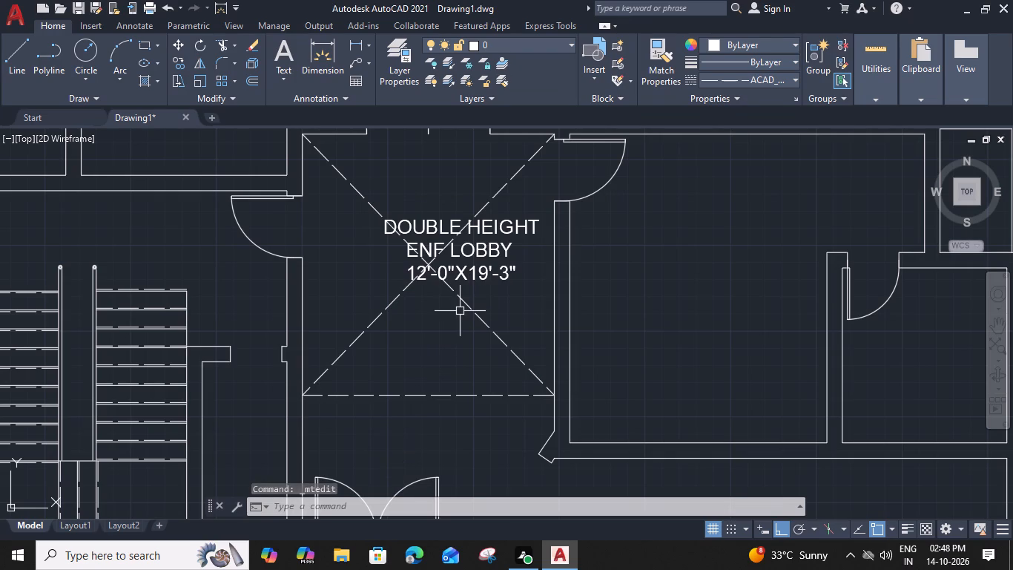
Move the lobby label horizontally about 2' to the left, toward the centre of the lobby.
{"action": "left_click", "coordinate": [388, 231]}
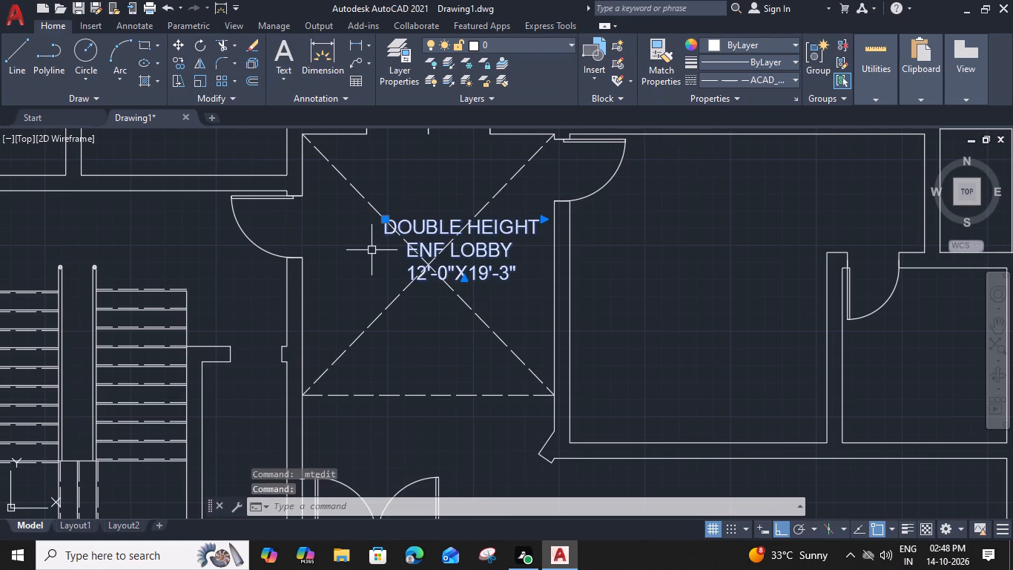
{"action": "type", "text": "M"}
{"action": "key", "text": "space"}
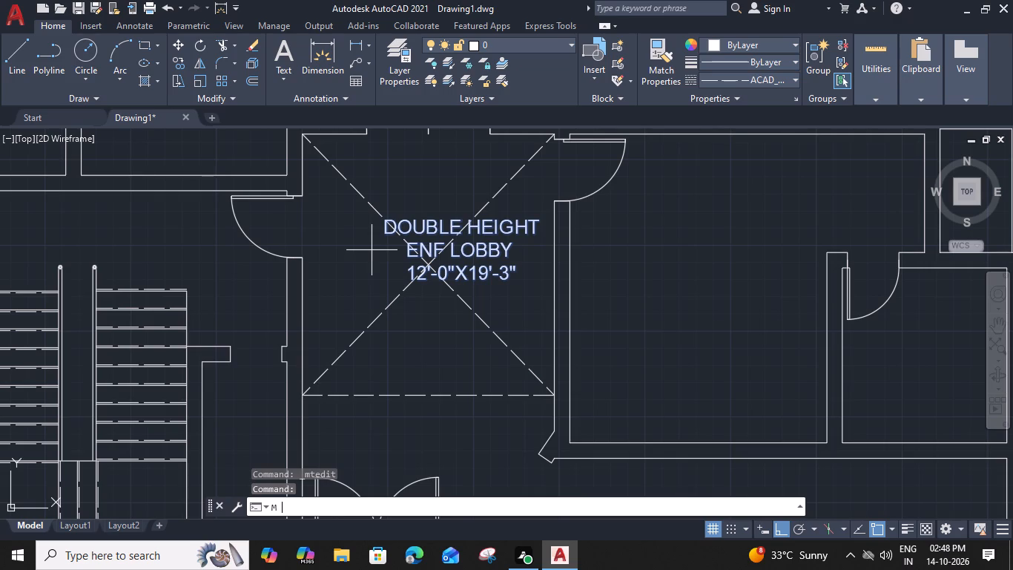
{"action": "left_click", "coordinate": [385, 221]}
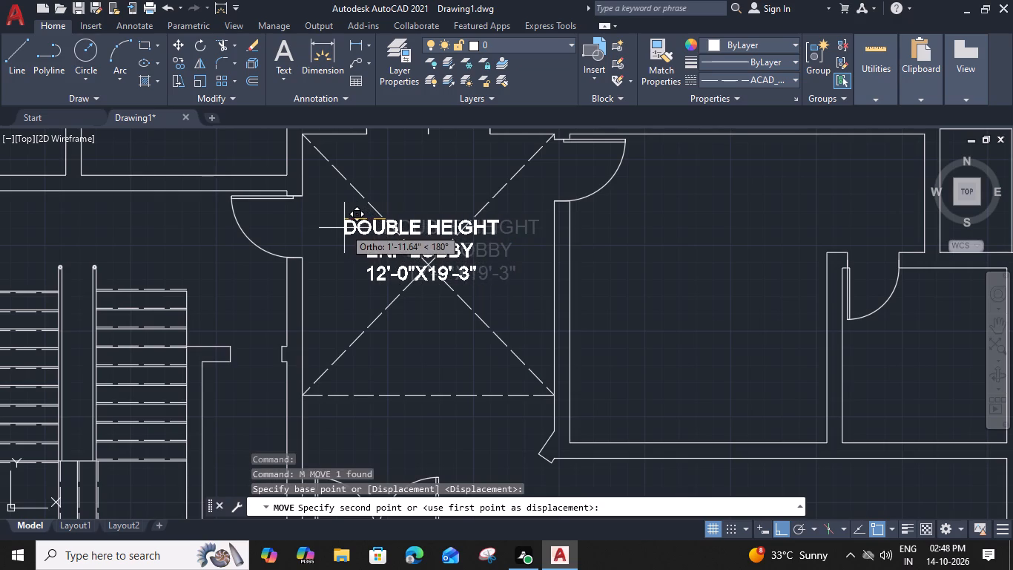
{"action": "left_click", "coordinate": [346, 228]}
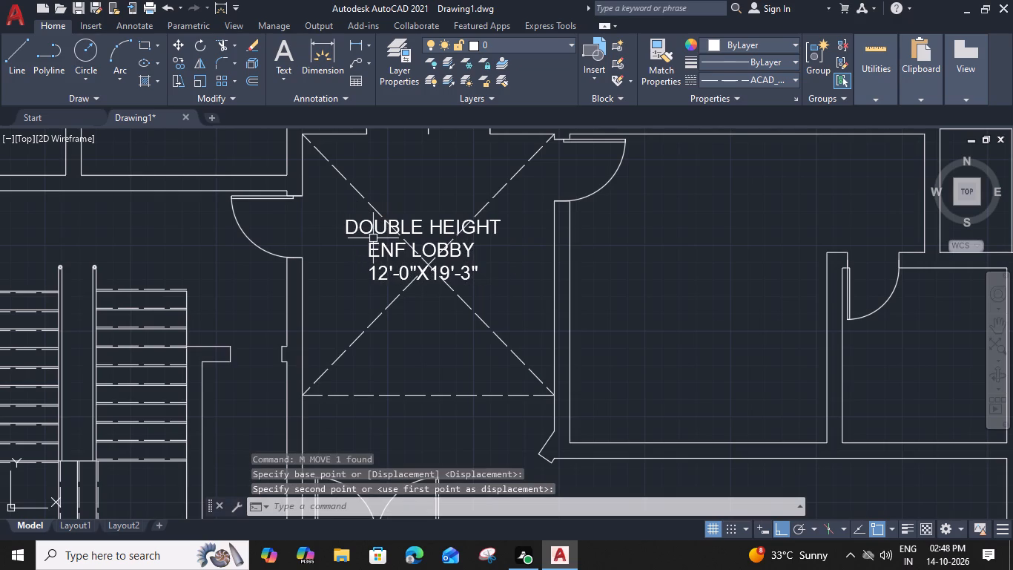
Reposition the lobby label slightly lower and centre it horizontally over the crossing of the dashed diagonals.
{"action": "left_click", "coordinate": [391, 249]}
{"action": "key", "text": "m"}
{"action": "key", "text": "space"}
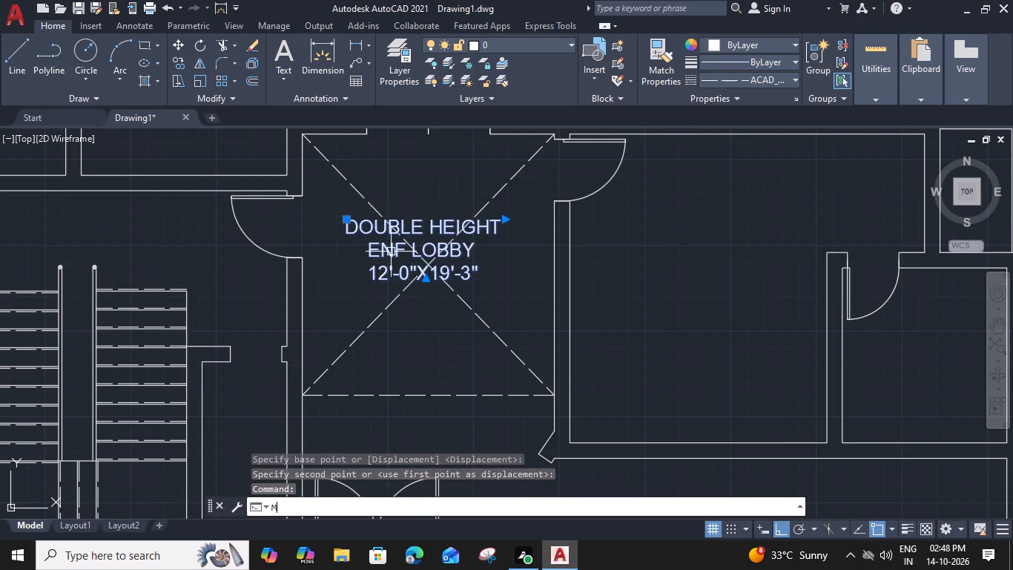
{"action": "scroll", "coordinate": [440, 284], "scroll_direction": "up", "scroll_amount": 1}
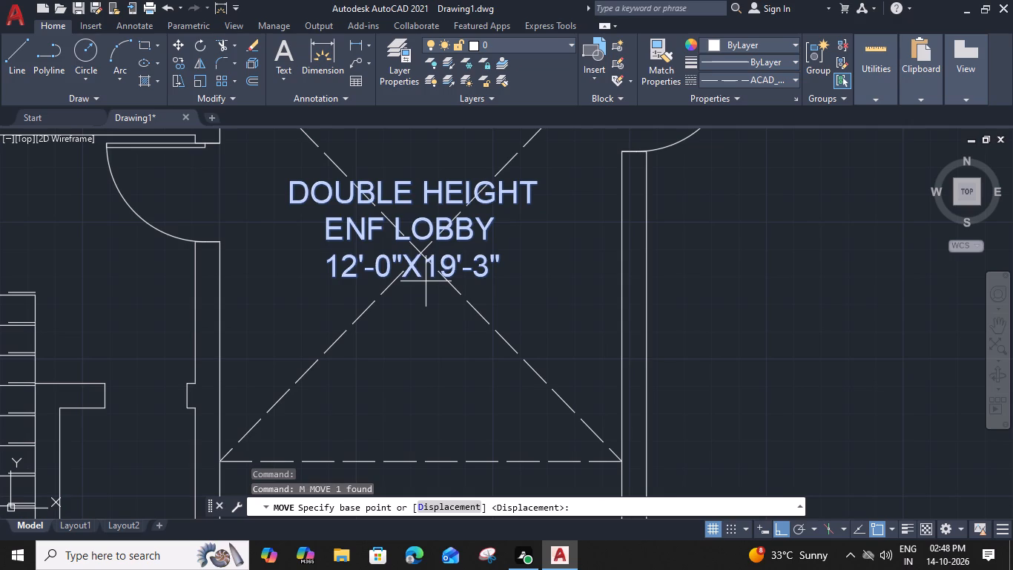
{"action": "left_click", "coordinate": [412, 263]}
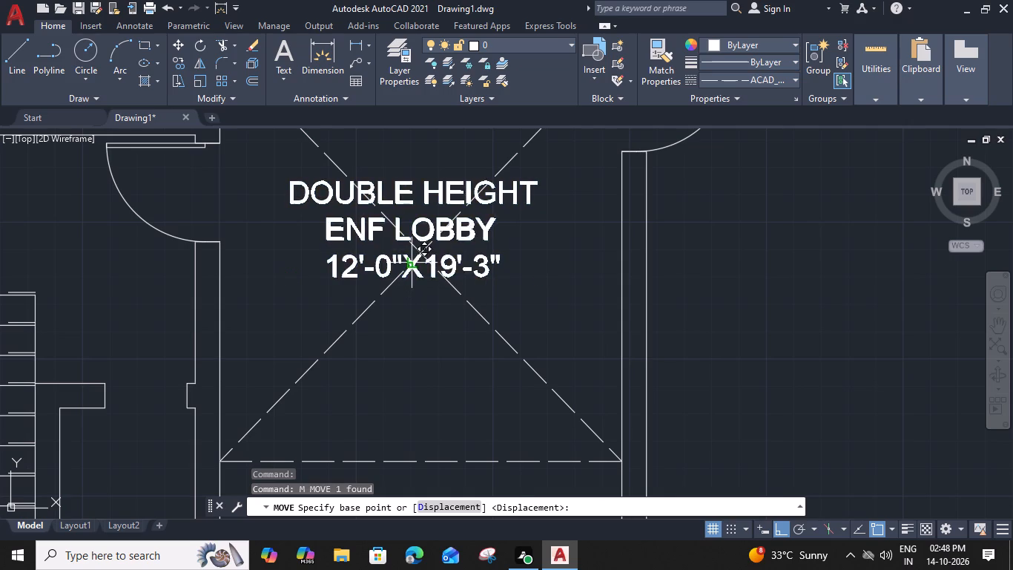
{"action": "left_click", "coordinate": [412, 285]}
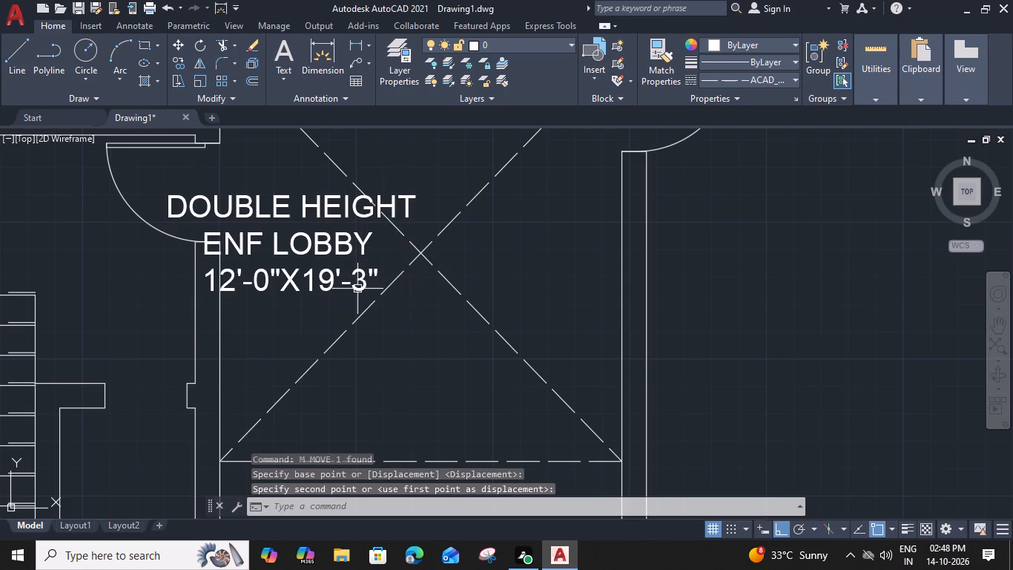
{"action": "left_click", "coordinate": [357, 287]}
{"action": "type", "text": "M"}
{"action": "key", "text": "space"}
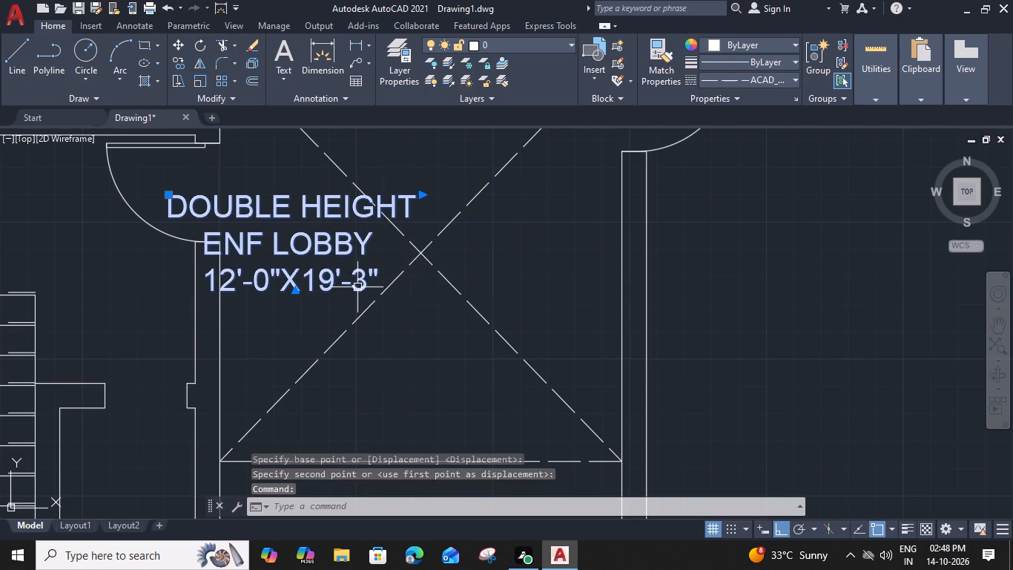
{"action": "left_click", "coordinate": [423, 194]}
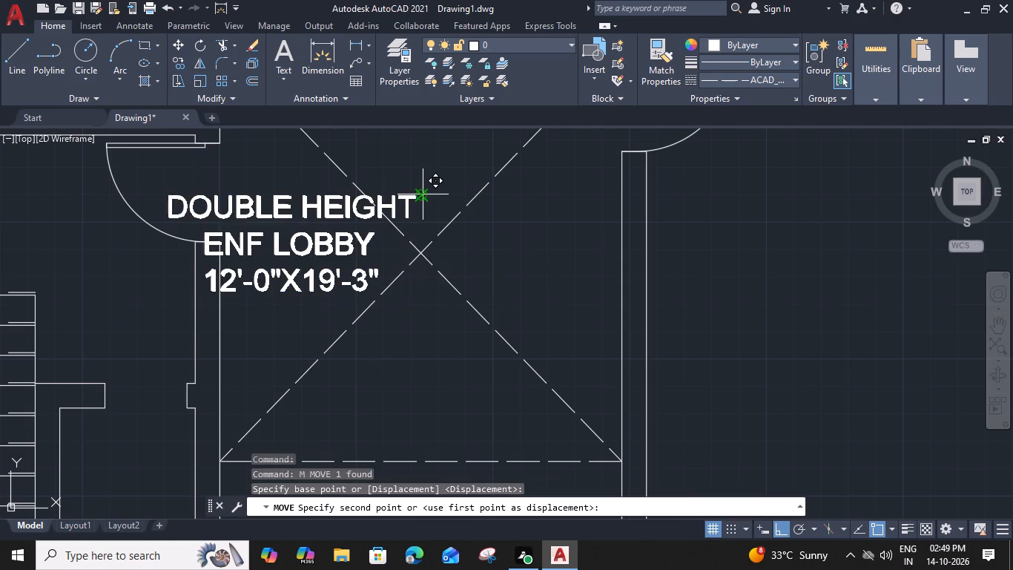
{"action": "left_click", "coordinate": [552, 188]}
Copy the lobby label horizontally into the room on the right side of the lobby.
{"action": "scroll", "coordinate": [552, 191], "scroll_direction": "down", "scroll_amount": 3}
{"action": "middle_click_drag", "start_coordinate": [514, 279], "coordinate": [438, 380]}
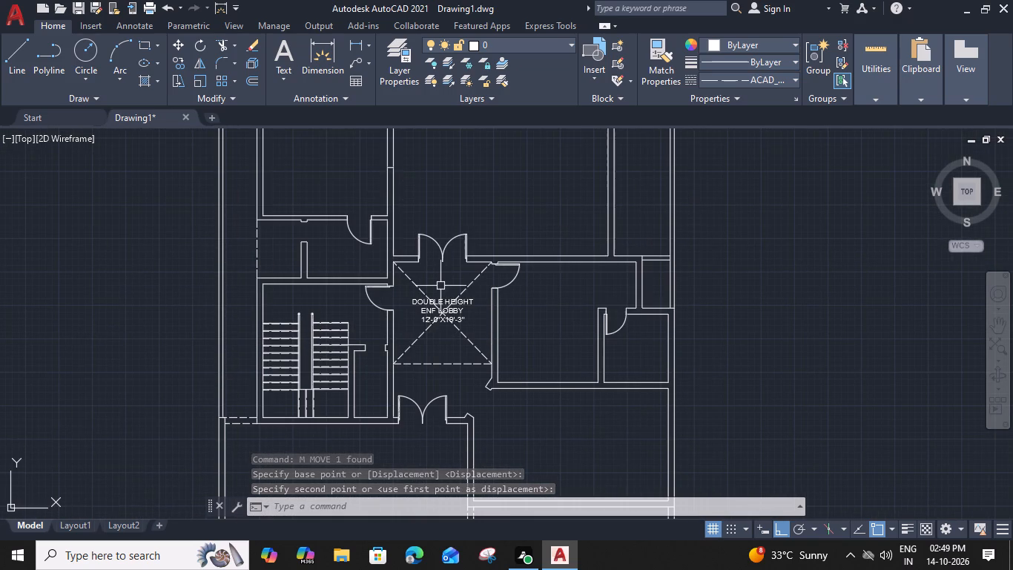
{"action": "left_click", "coordinate": [441, 304]}
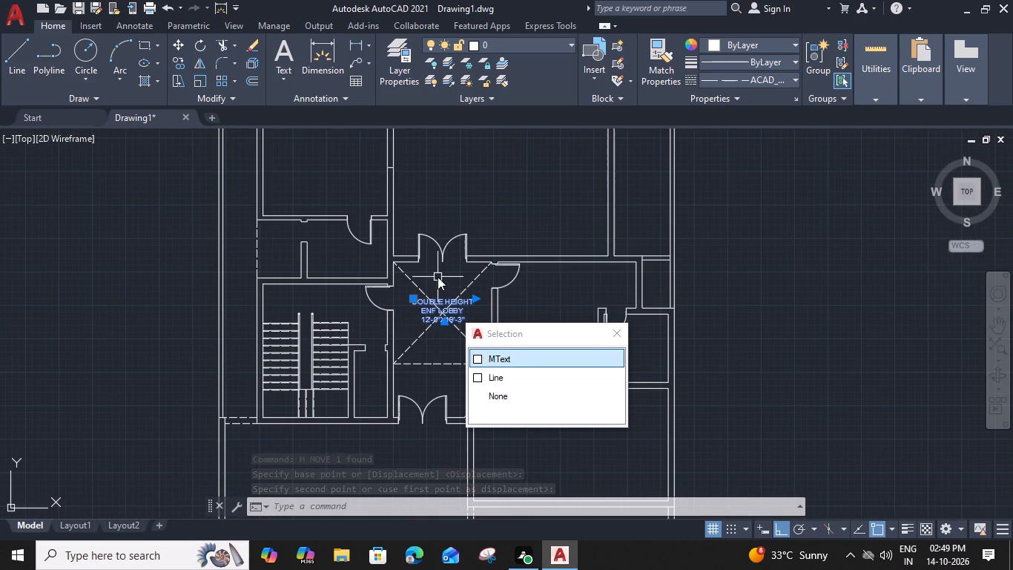
{"action": "left_click", "coordinate": [529, 353]}
{"action": "type", "text": "CO"}
{"action": "key", "text": "space"}
{"action": "scroll", "coordinate": [427, 304], "scroll_direction": "up", "scroll_amount": 2}
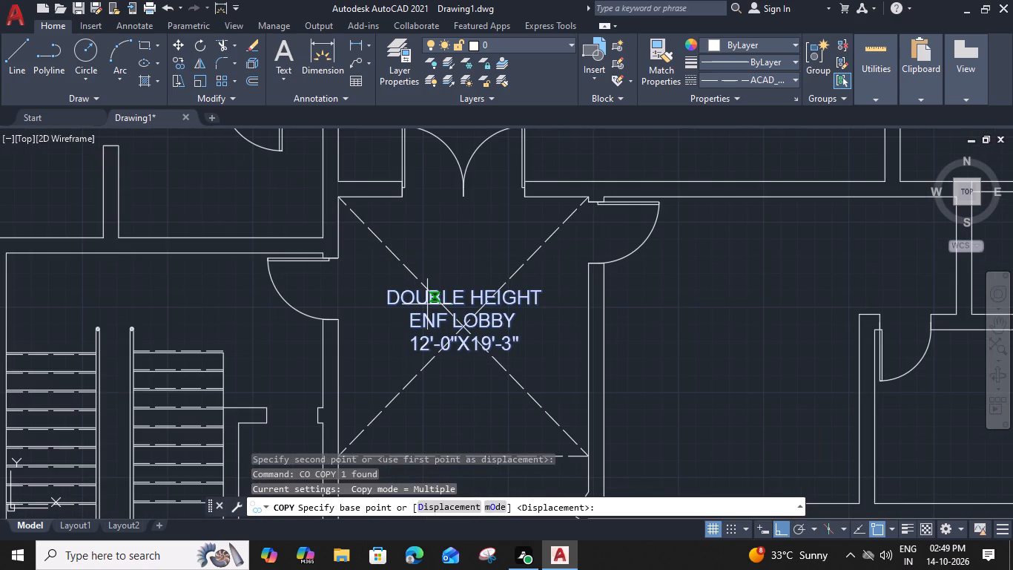
{"action": "left_click", "coordinate": [390, 292]}
{"action": "left_click", "coordinate": [659, 296]}
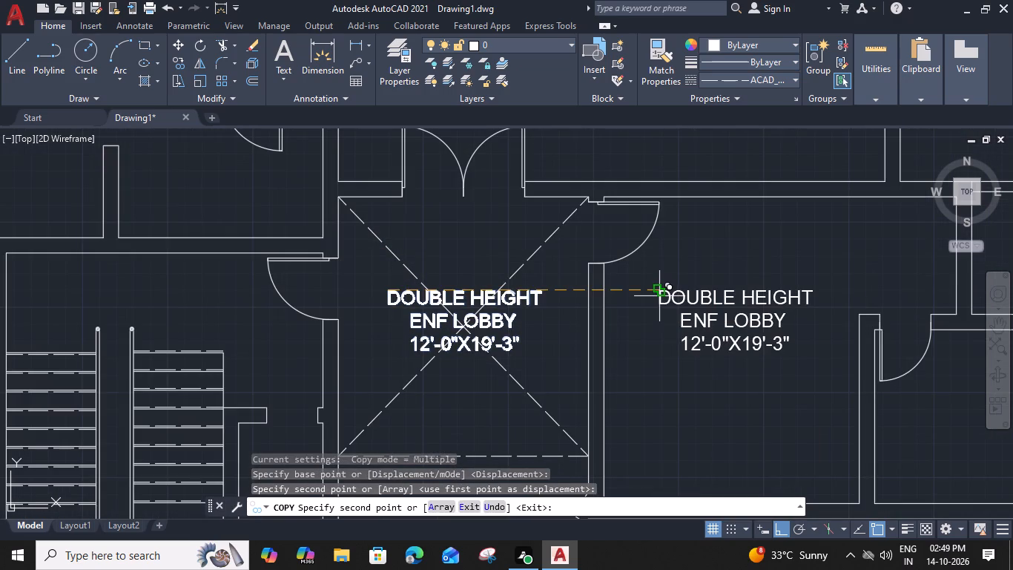
{"action": "key", "text": "Escape"}
Change the size line of the label copied beside the lobby to 12'-6"X15'-0".
{"action": "double_click", "coordinate": [687, 295]}
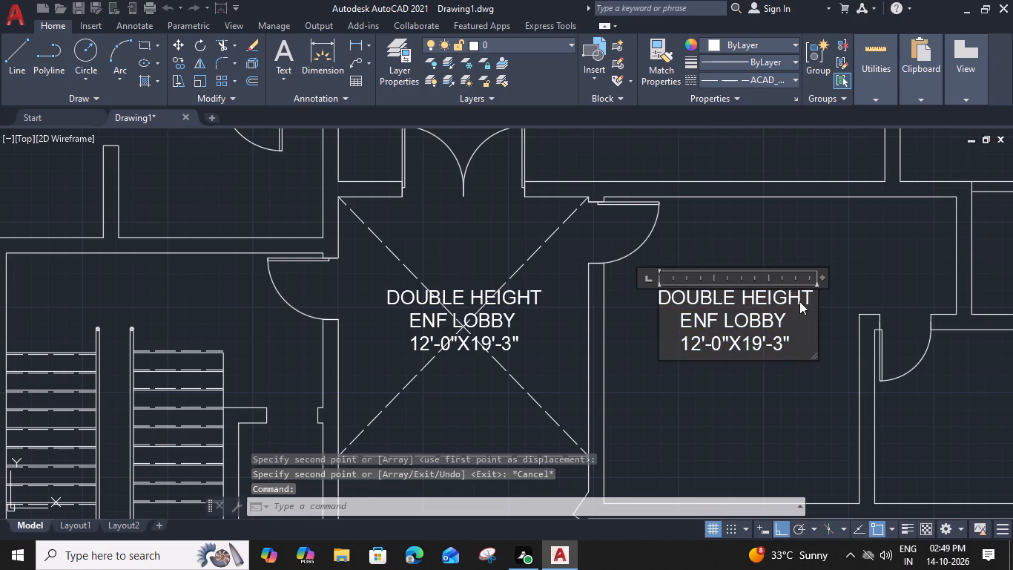
{"action": "left_click_drag", "start_coordinate": [722, 342], "coordinate": [713, 342]}
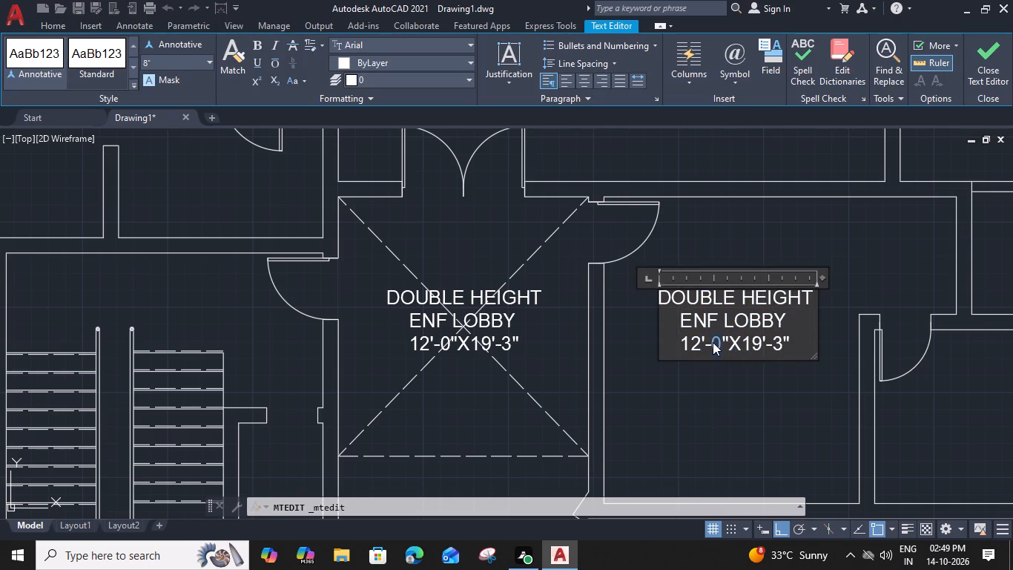
{"action": "key", "text": "6"}
{"action": "left_click_drag", "start_coordinate": [757, 347], "coordinate": [765, 344]}
{"action": "key", "text": "5"}
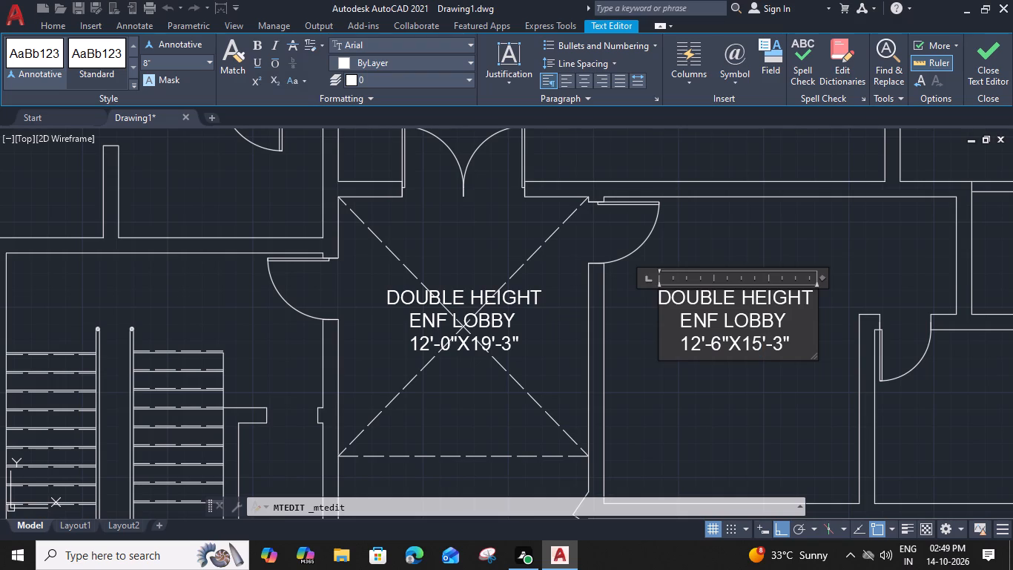
{"action": "left_click", "coordinate": [783, 347]}
{"action": "key", "text": "0"}
Replace the DOUBLE HEIGHT and ENF LOBBY lines of the copied label with the single line BED ROOM.
{"action": "left_click_drag", "start_coordinate": [788, 318], "coordinate": [640, 285]}
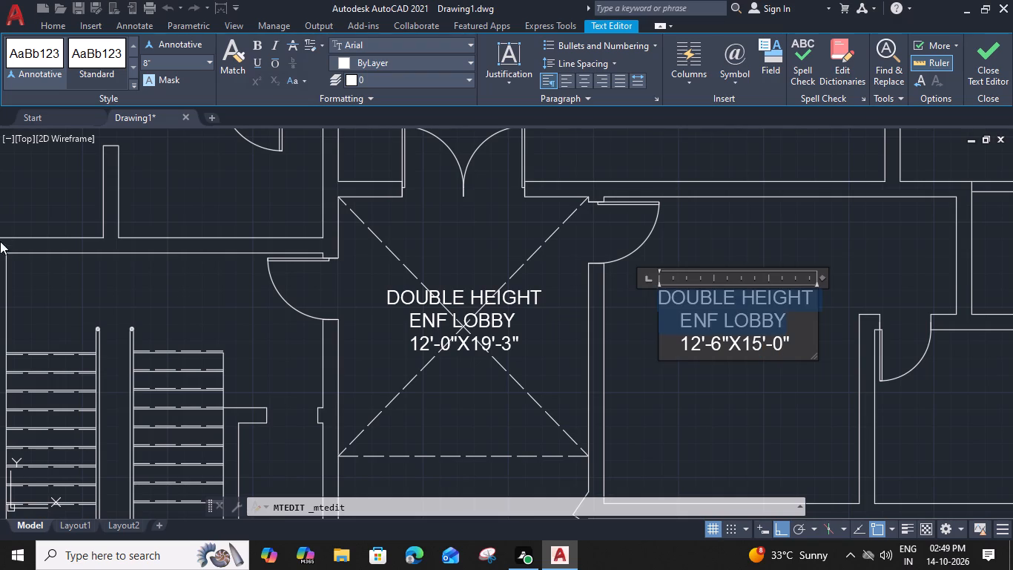
{"action": "key", "text": "b"}
{"action": "key", "text": "e"}
{"action": "key", "text": "d"}
{"action": "key", "text": "space"}
{"action": "type", "text": "ROOM"}
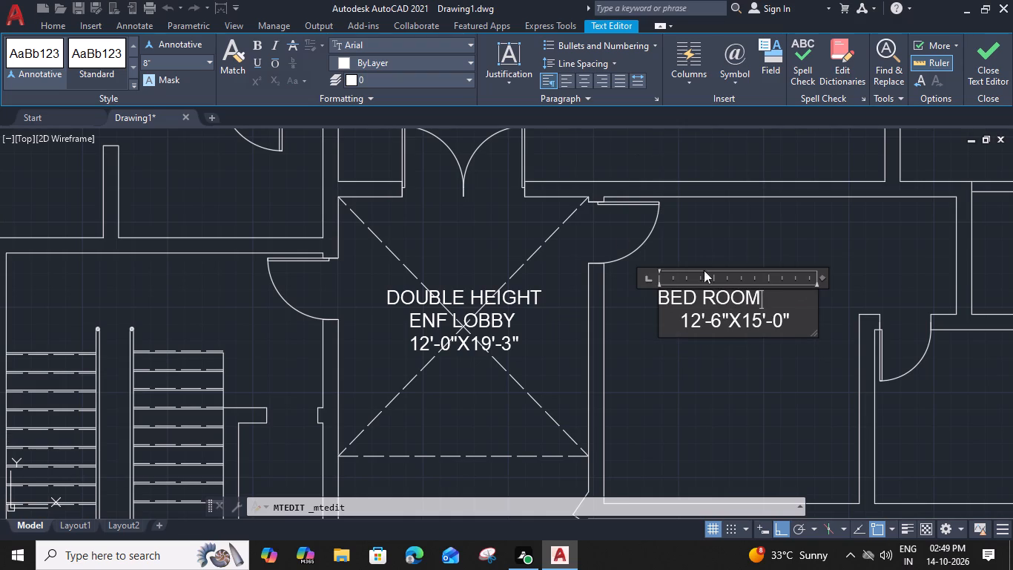
Remove the indent before the bedroom's size line and narrow the text box to fit the label.
{"action": "left_click", "coordinate": [682, 315]}
{"action": "key", "text": "BackSpace"}
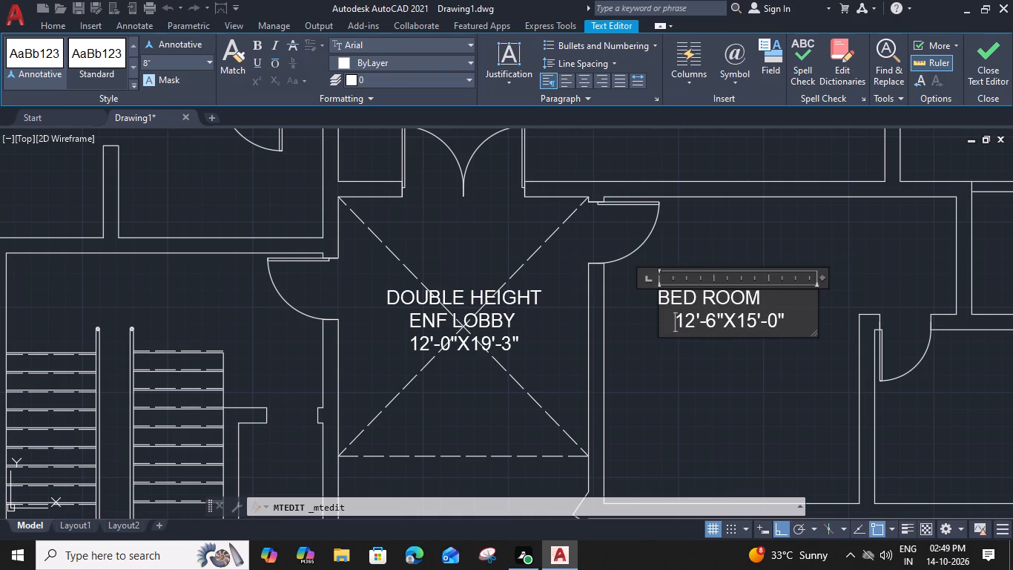
{"action": "key", "text": "BackSpace"}
{"action": "key", "text": "BackSpace"}
{"action": "key", "text": "BackSpace"}
{"action": "left_click_drag", "start_coordinate": [822, 281], "coordinate": [774, 283]}
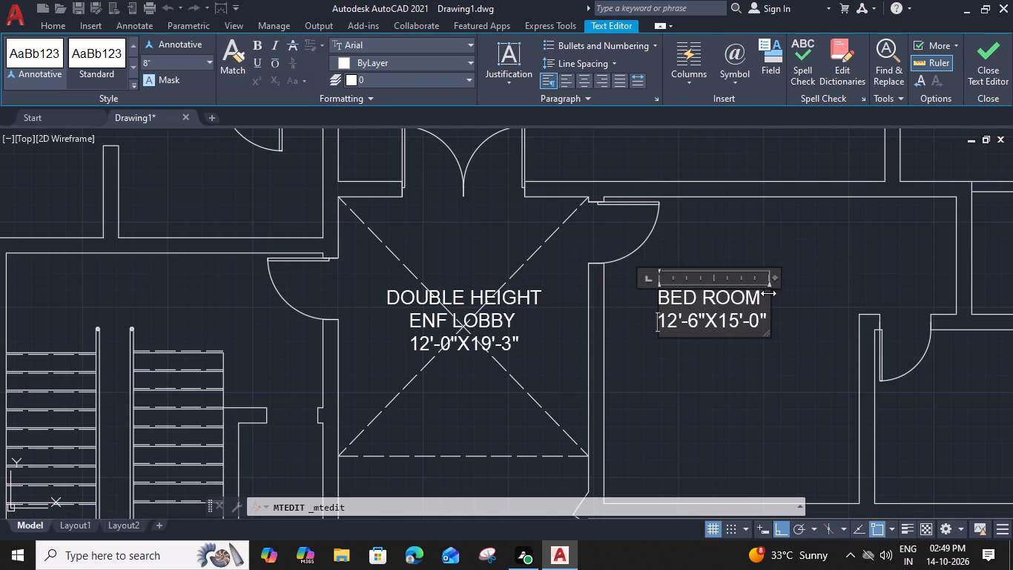
{"action": "left_click", "coordinate": [696, 385]}
Move the BED ROOM label horizontally a little to the right, toward the middle of its room.
{"action": "scroll", "coordinate": [696, 372], "scroll_direction": "down", "scroll_amount": 1}
{"action": "middle_click_drag", "start_coordinate": [695, 372], "coordinate": [590, 353]}
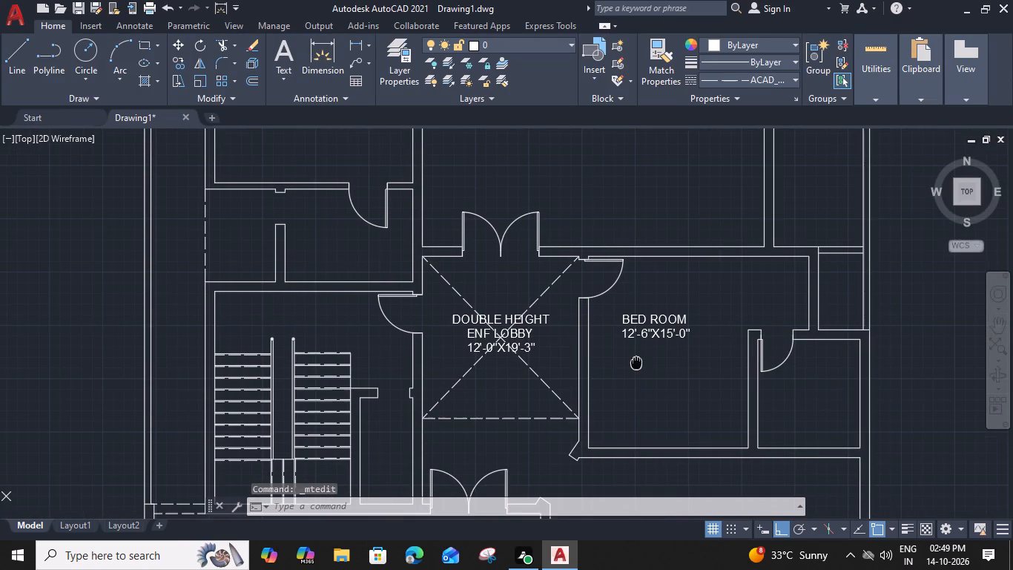
{"action": "left_click", "coordinate": [601, 303]}
{"action": "key", "text": "m"}
{"action": "key", "text": "space"}
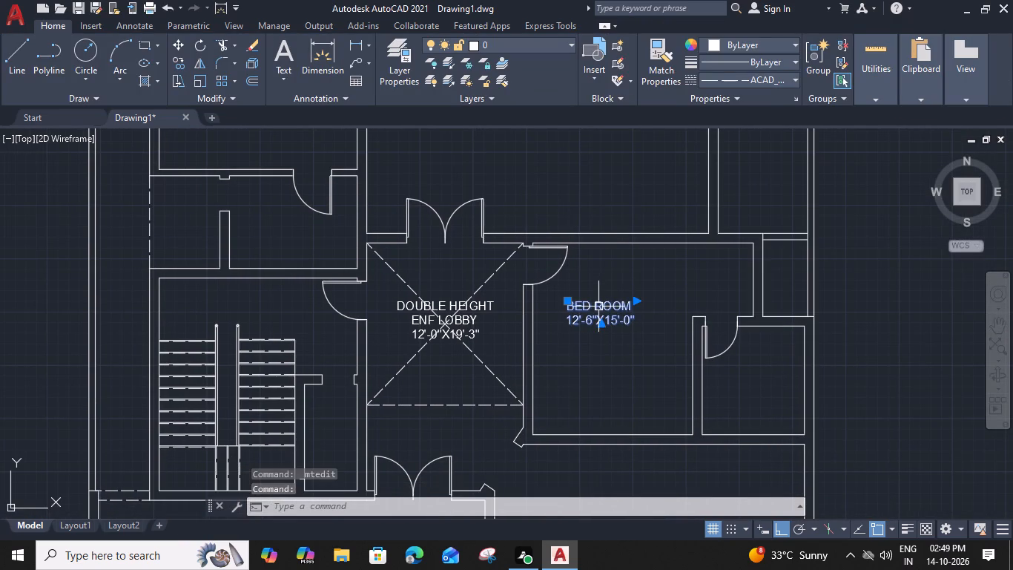
{"action": "scroll", "coordinate": [621, 311], "scroll_direction": "up", "scroll_amount": 2}
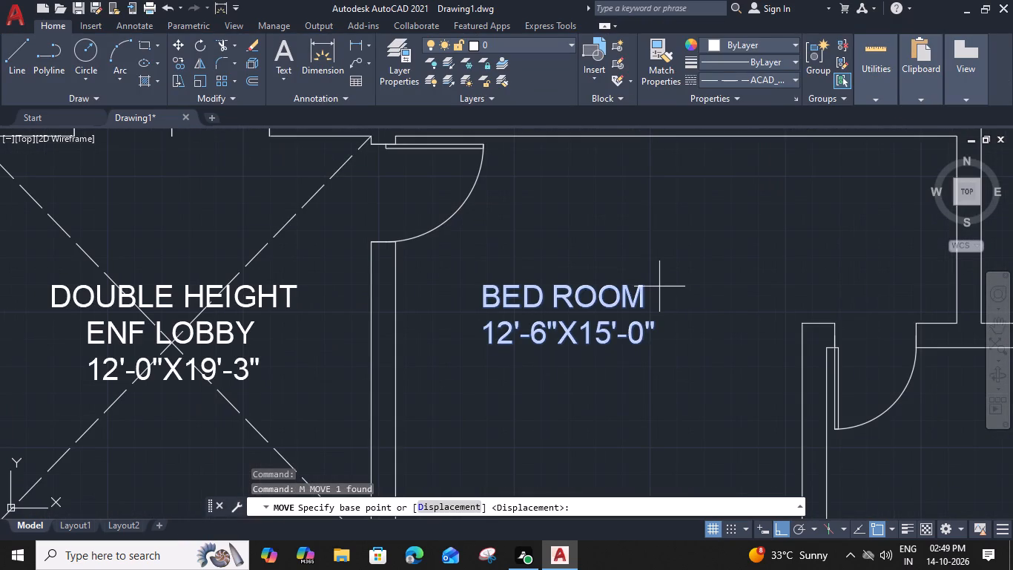
{"action": "left_click", "coordinate": [656, 286]}
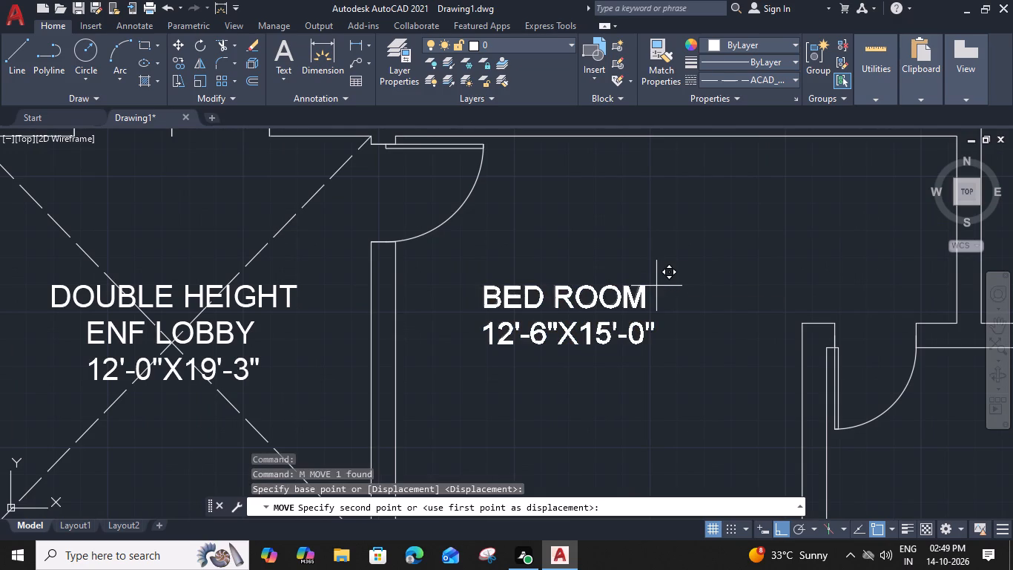
{"action": "left_click", "coordinate": [691, 286]}
Copy the BED ROOM label straight up by about 16'-4" into the large room above the lobby.
{"action": "left_click", "coordinate": [602, 298]}
{"action": "type", "text": "CO"}
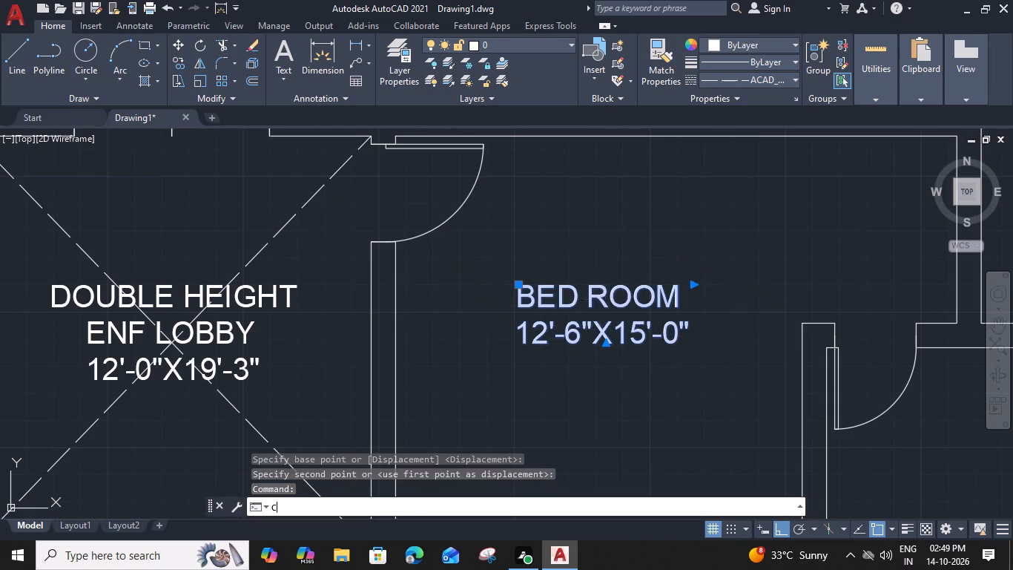
{"action": "key", "text": "space"}
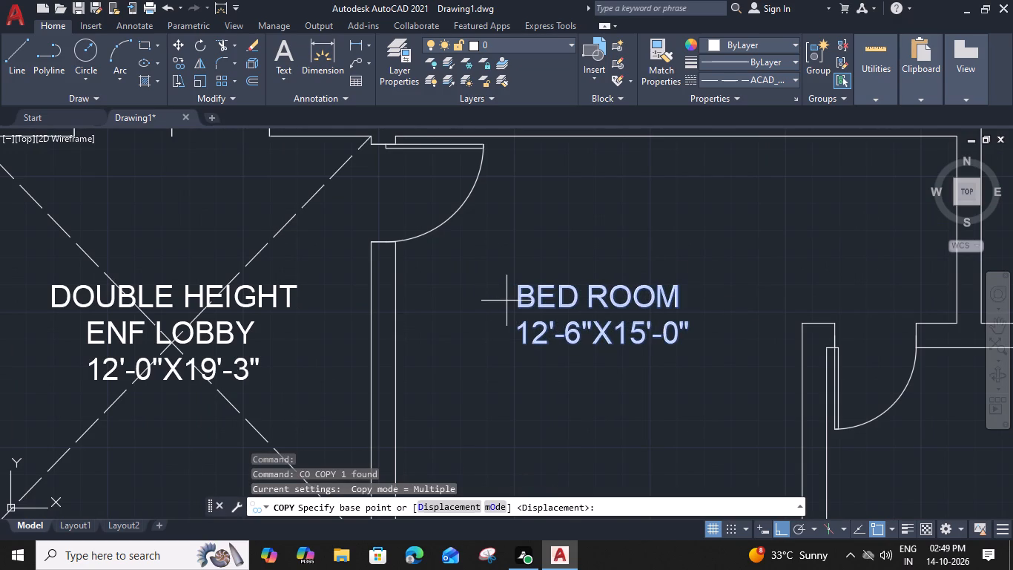
{"action": "left_click", "coordinate": [517, 285]}
{"action": "scroll", "coordinate": [517, 285], "scroll_direction": "down", "scroll_amount": 2}
{"action": "middle_click_drag", "start_coordinate": [517, 285], "coordinate": [521, 380]}
{"action": "left_click", "coordinate": [502, 173]}
{"action": "key", "text": "Escape"}
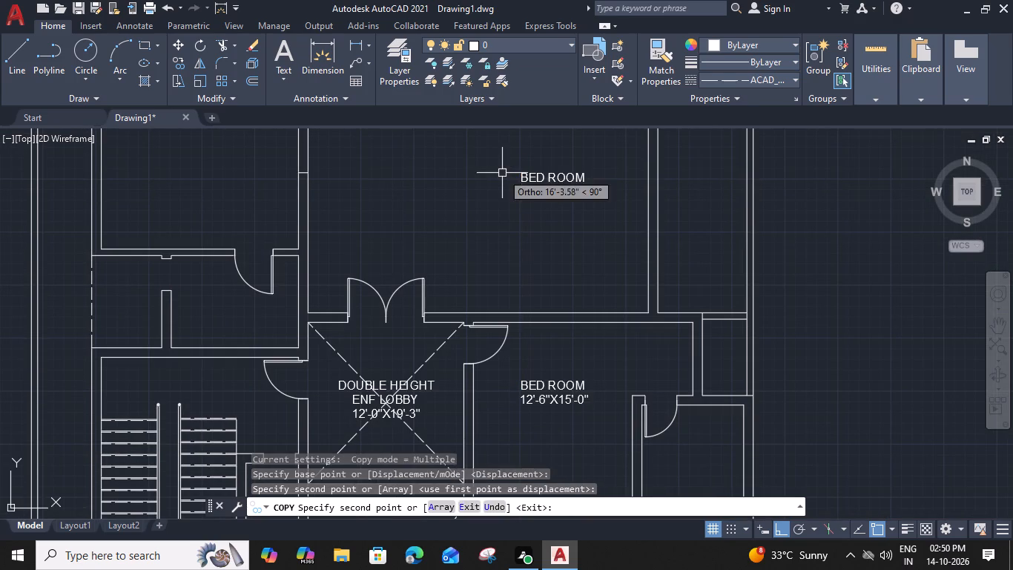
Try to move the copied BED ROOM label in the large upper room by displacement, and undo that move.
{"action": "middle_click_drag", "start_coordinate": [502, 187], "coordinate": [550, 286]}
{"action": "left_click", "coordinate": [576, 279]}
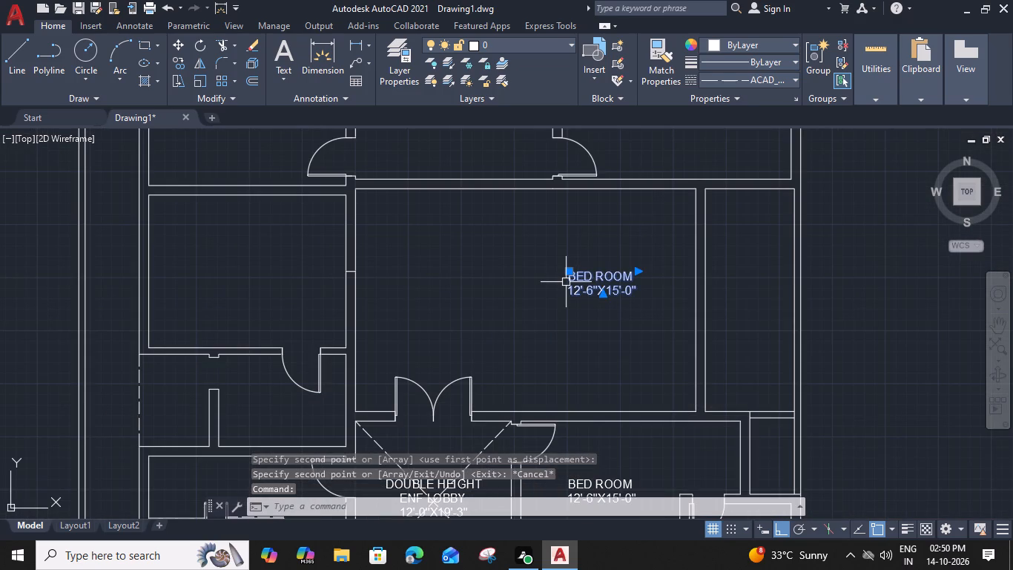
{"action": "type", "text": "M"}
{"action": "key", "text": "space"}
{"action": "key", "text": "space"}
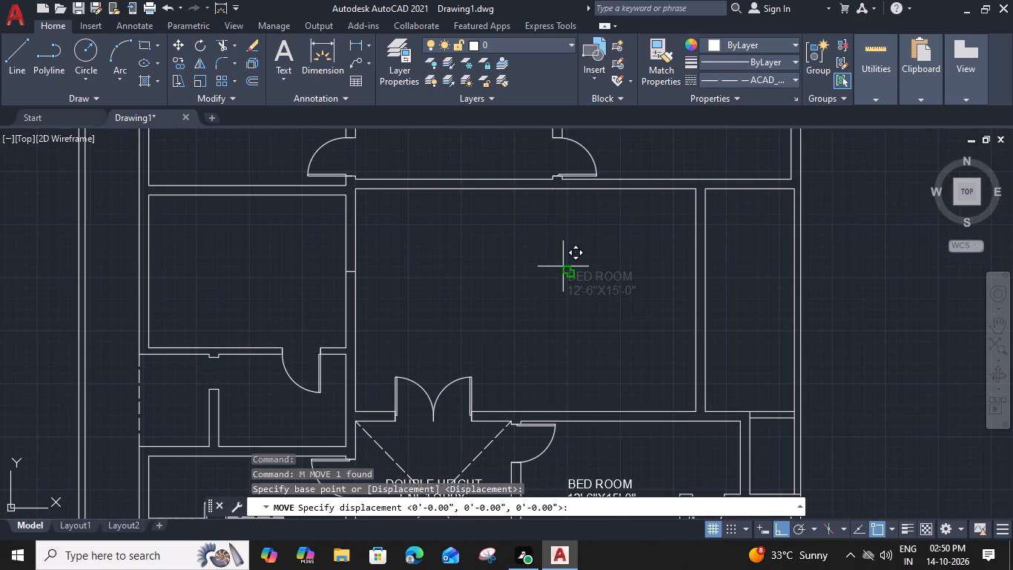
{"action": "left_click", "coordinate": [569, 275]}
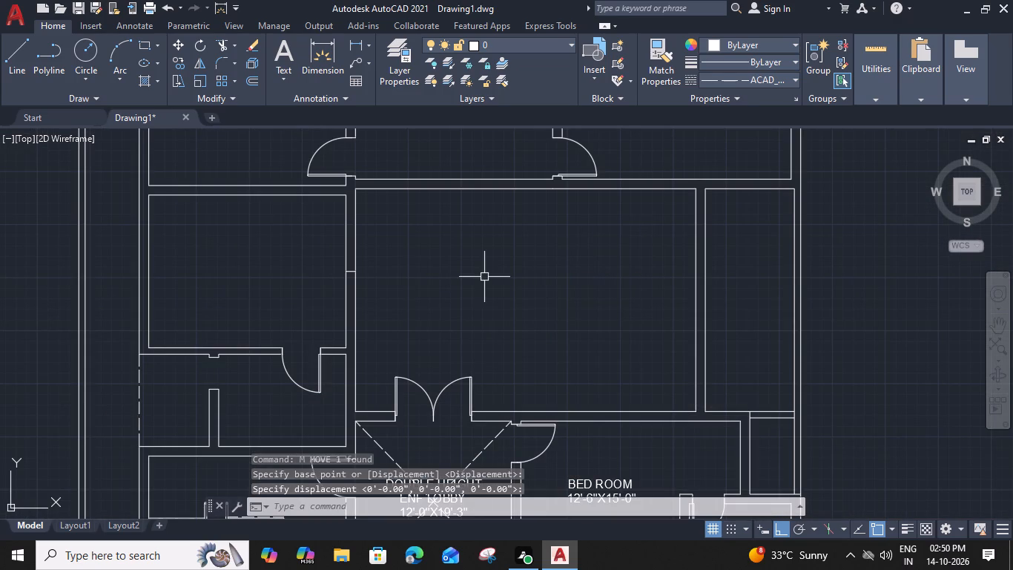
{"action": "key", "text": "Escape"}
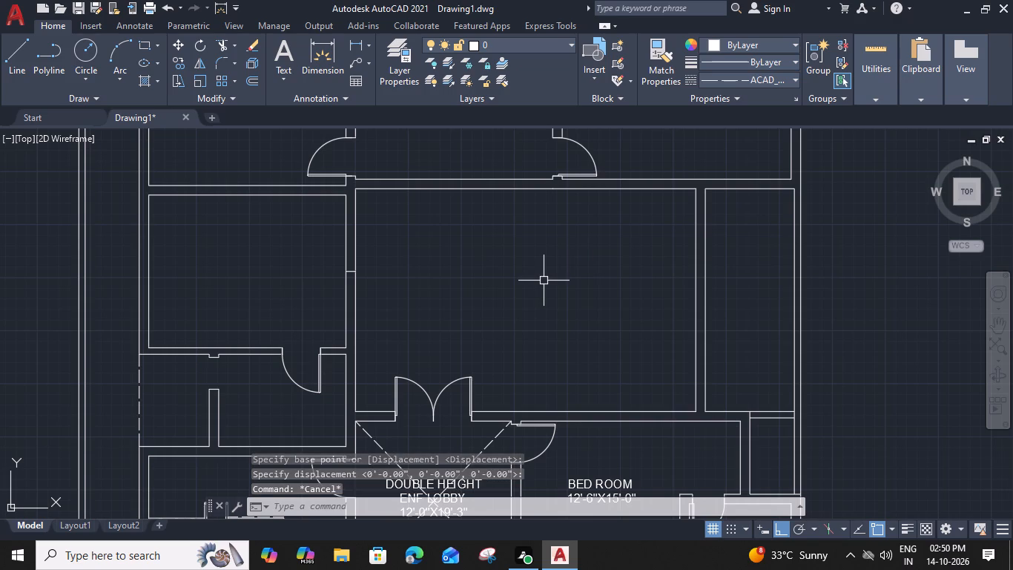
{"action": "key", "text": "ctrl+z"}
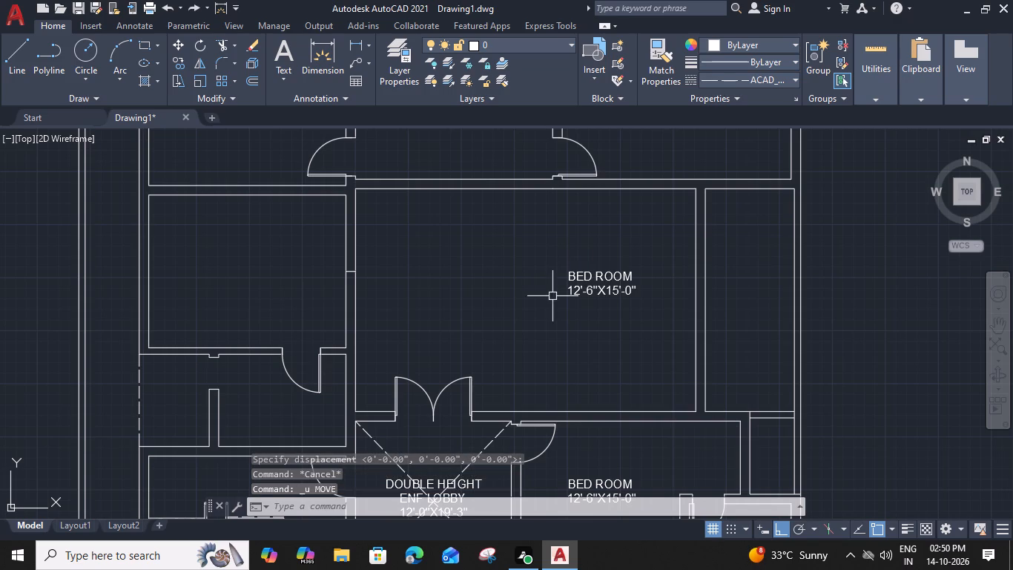
Move the copied BED ROOM label horizontally to the left, to the middle of the large upper room.
{"action": "left_click", "coordinate": [561, 356]}
{"action": "left_click", "coordinate": [578, 277]}
{"action": "left_click", "coordinate": [578, 277]}
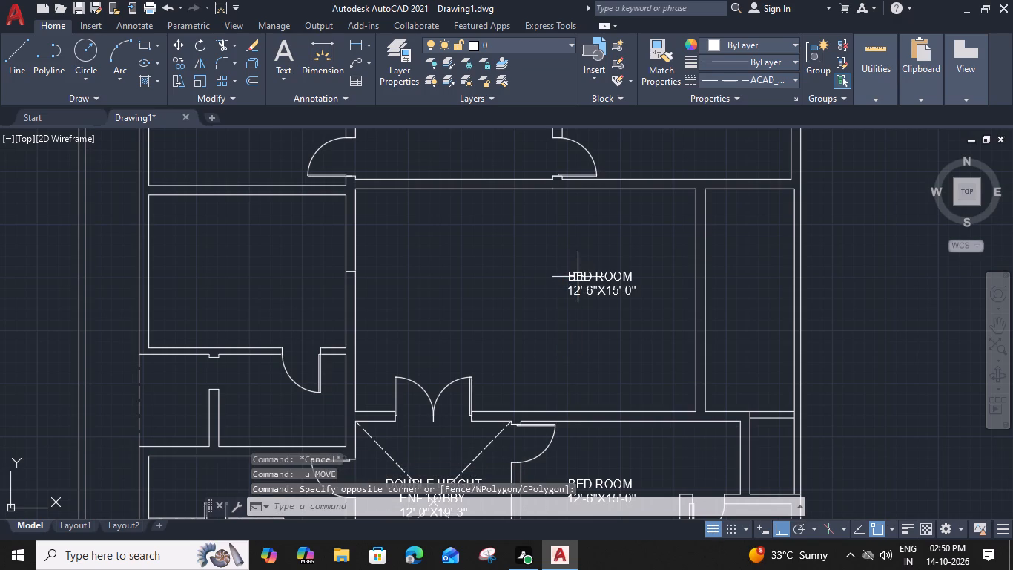
{"action": "left_click", "coordinate": [583, 269]}
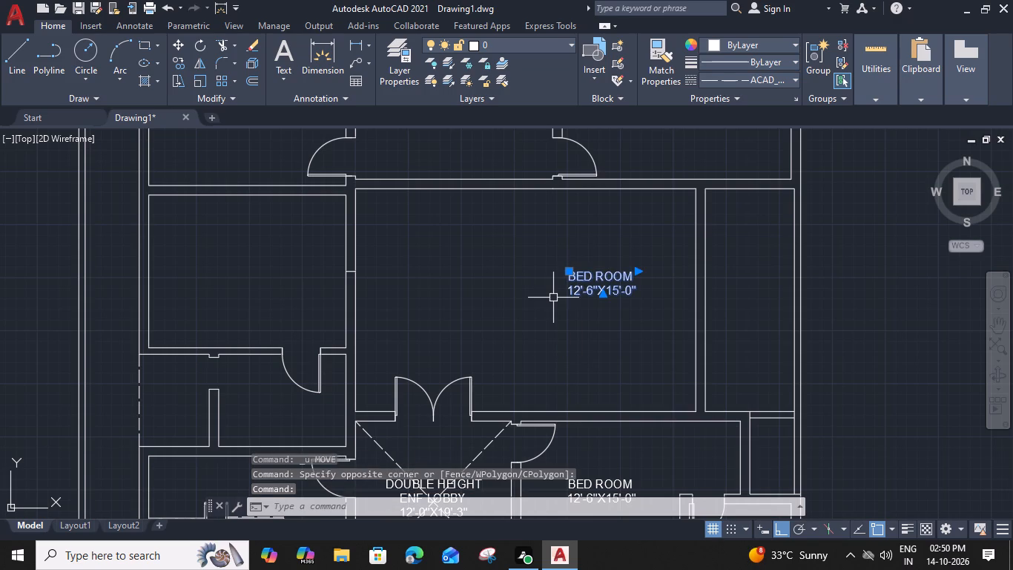
{"action": "type", "text": "M"}
{"action": "key", "text": "space"}
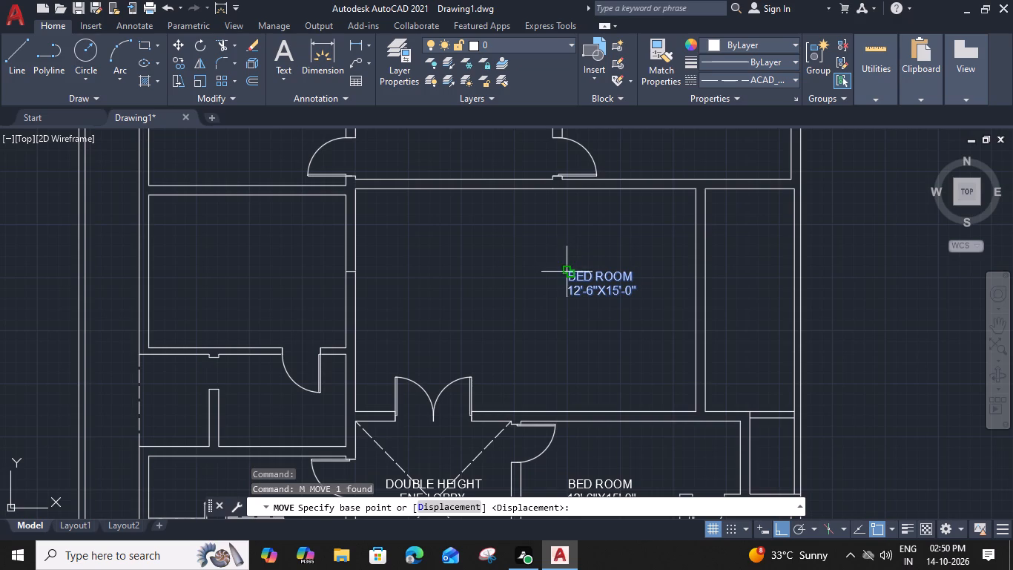
{"action": "left_click", "coordinate": [567, 272]}
{"action": "left_click", "coordinate": [496, 283]}
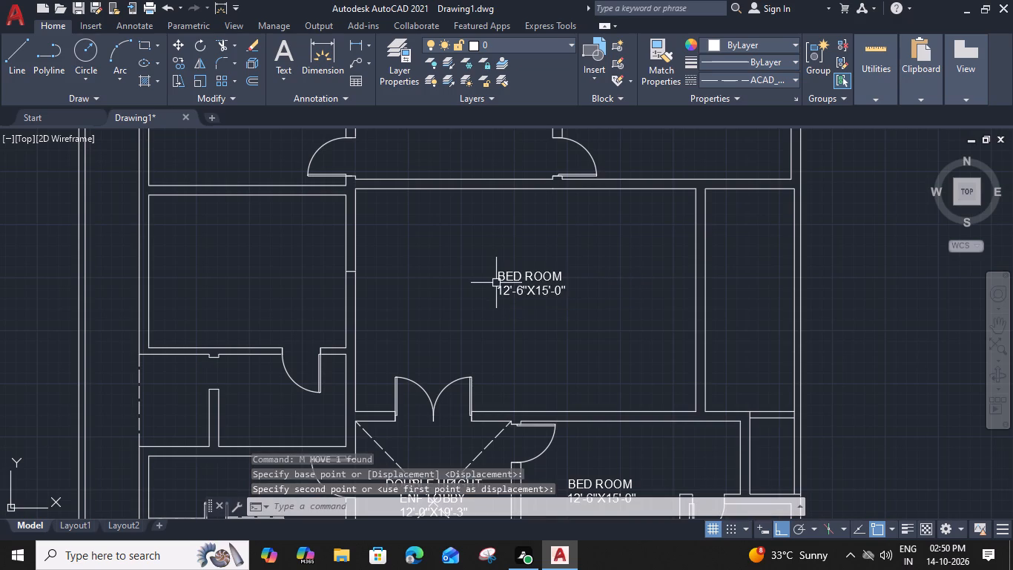
Change the size line of the large upper room's label to 26'-0"X17'-6".
{"action": "double_click", "coordinate": [522, 284]}
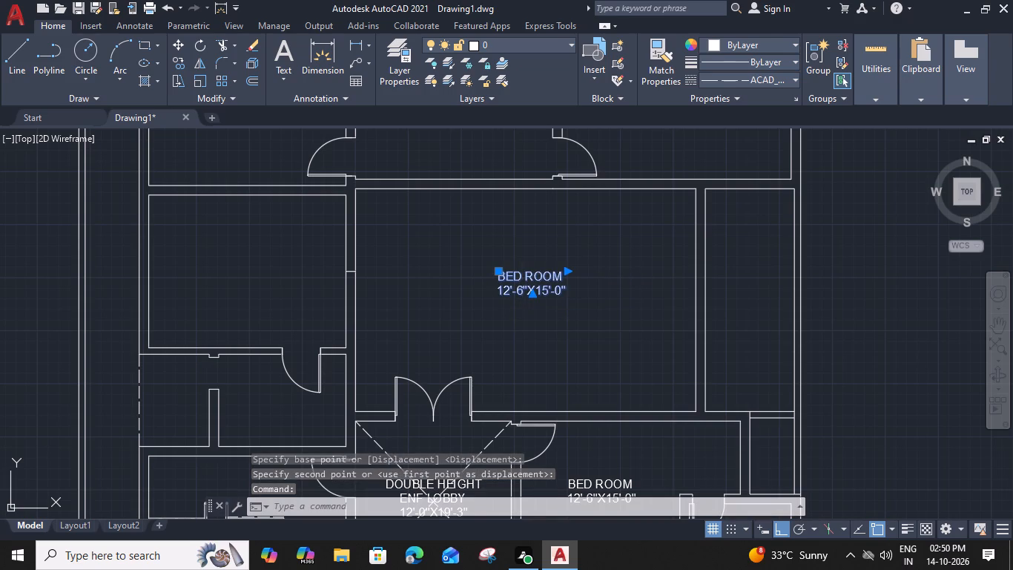
{"action": "scroll", "coordinate": [555, 281], "scroll_direction": "up", "scroll_amount": 1}
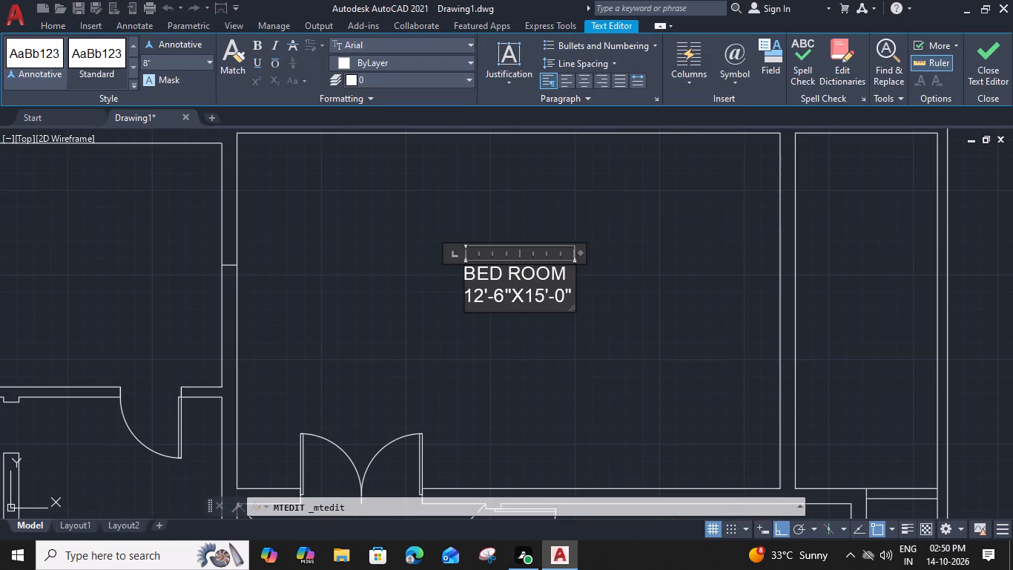
{"action": "left_click_drag", "start_coordinate": [482, 295], "coordinate": [458, 301]}
{"action": "key", "text": "2"}
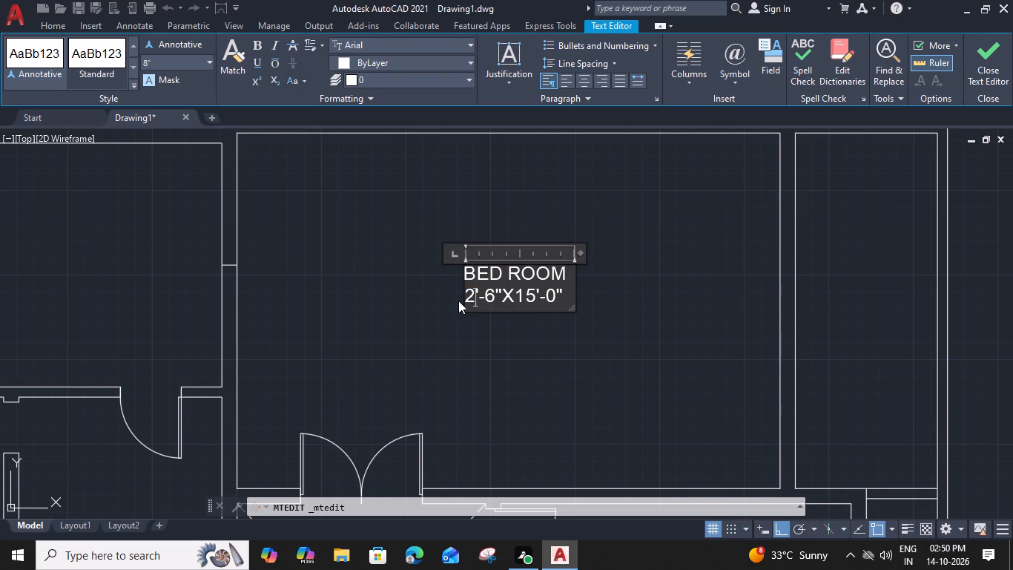
{"action": "key", "text": "6"}
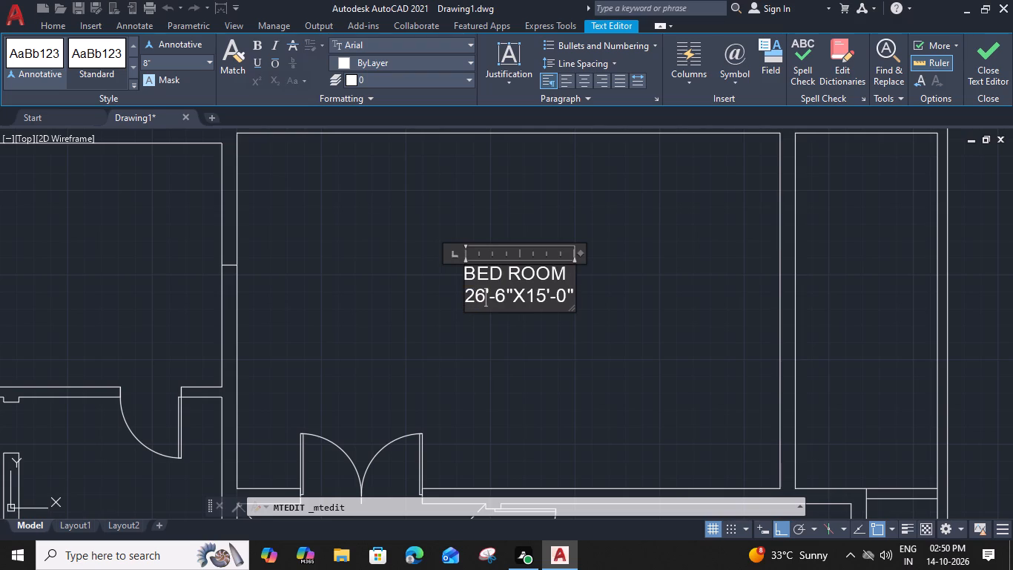
{"action": "left_click", "coordinate": [501, 295]}
{"action": "key", "text": "0"}
{"action": "left_click", "coordinate": [542, 295]}
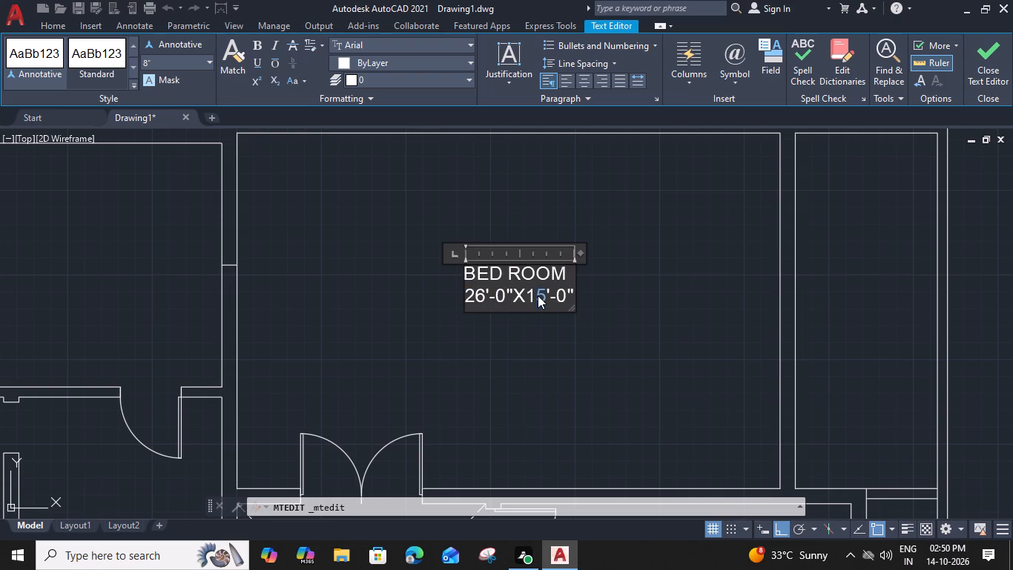
{"action": "key", "text": "7"}
{"action": "left_click", "coordinate": [564, 295]}
{"action": "key", "text": "6"}
Replace the name BED ROOM in the large room's label with T.V LOUNGE.
{"action": "left_click", "coordinate": [571, 269]}
{"action": "left_click_drag", "start_coordinate": [564, 270], "coordinate": [427, 274]}
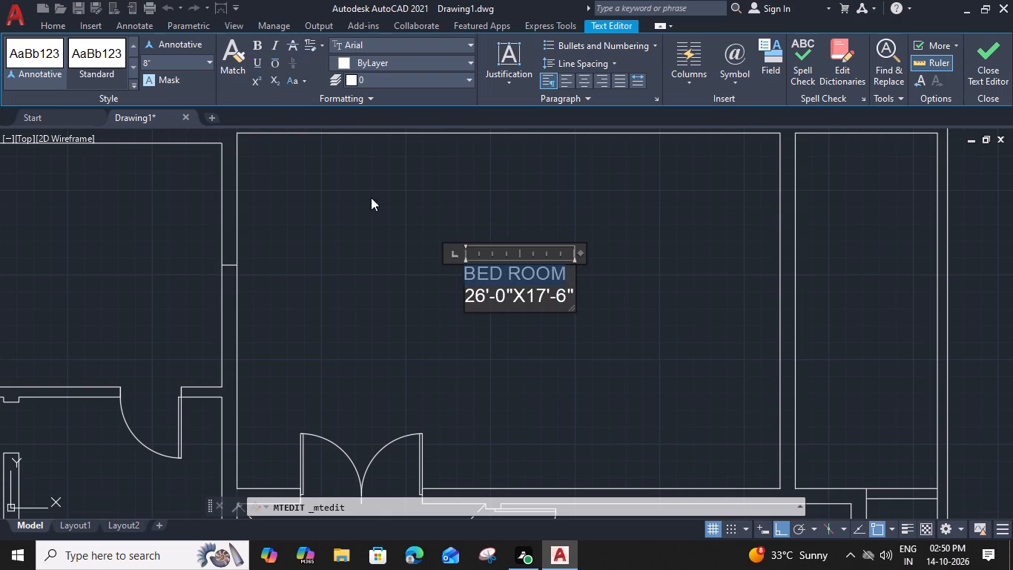
{"action": "key", "text": "t"}
{"action": "key", "text": "period"}
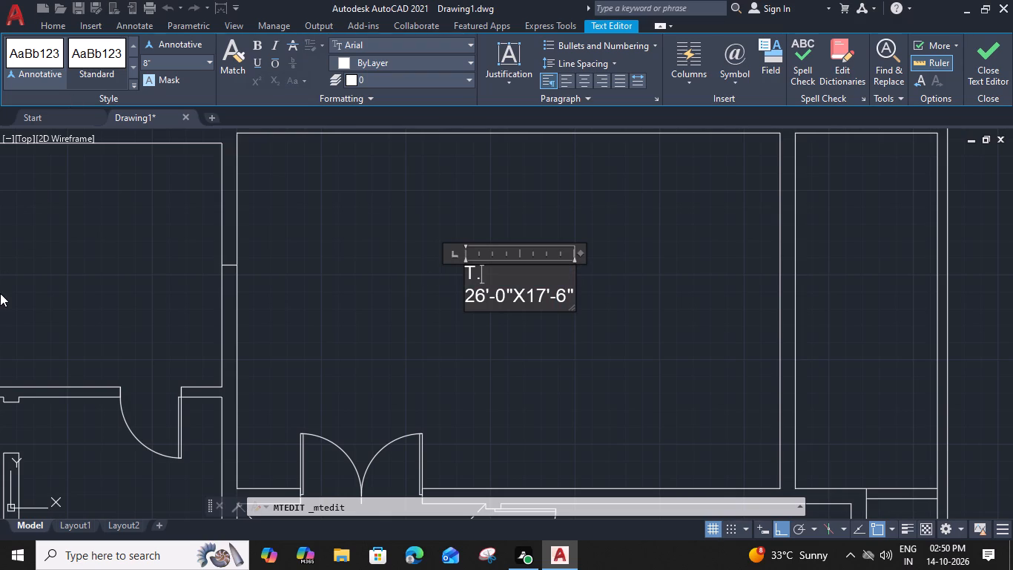
{"action": "key", "text": "v"}
{"action": "key", "text": "space"}
{"action": "type", "text": "LO"}
{"action": "key", "text": "u"}
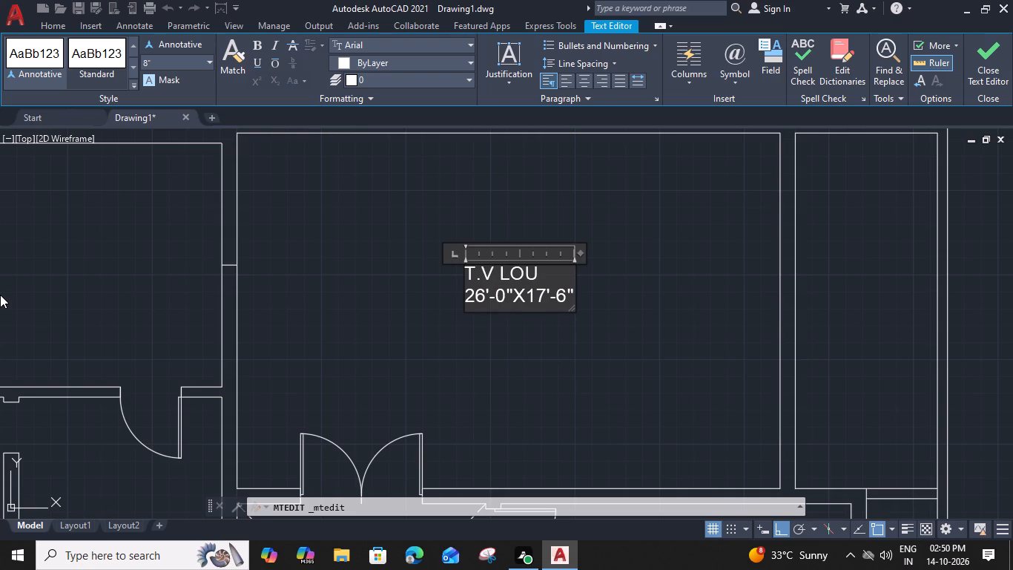
{"action": "type", "text": "GE"}
{"action": "left_click", "coordinate": [540, 278]}
{"action": "key", "text": "n"}
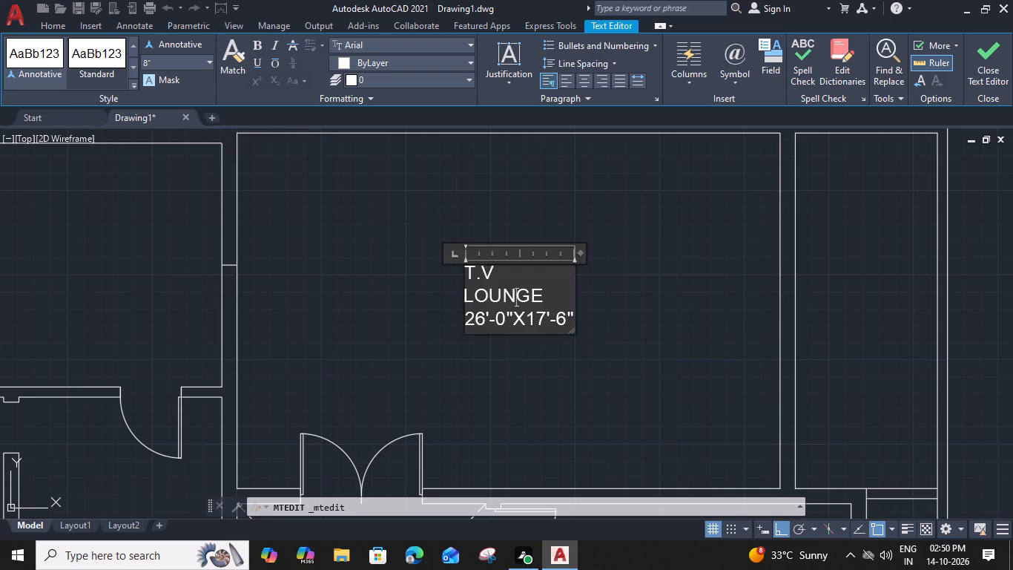
Widen the label's text frame so T.V LOUNGE fits on one line, and indent the size line by one space.
{"action": "left_click", "coordinate": [581, 249]}
{"action": "left_click_drag", "start_coordinate": [582, 251], "coordinate": [593, 253]}
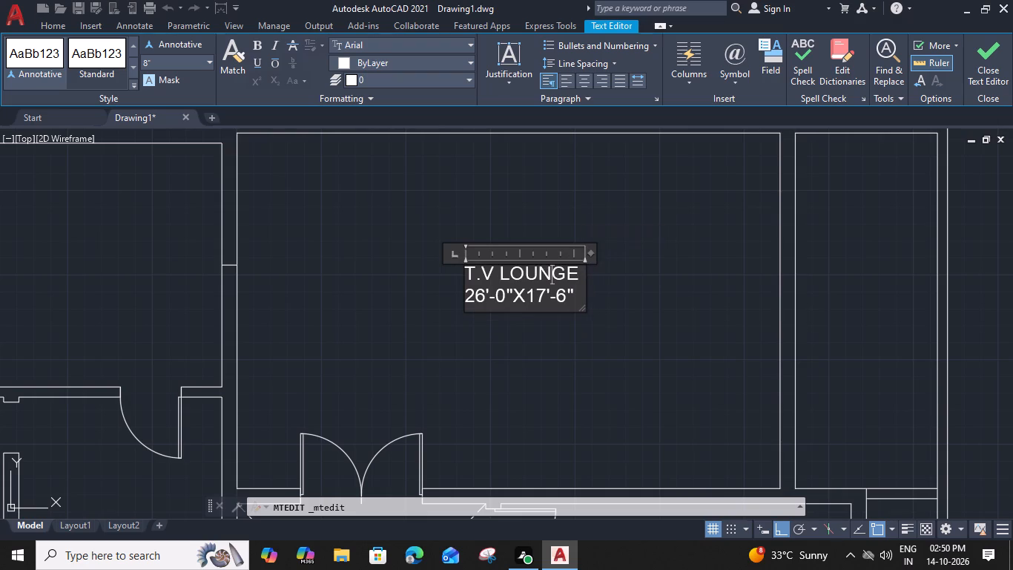
{"action": "left_click", "coordinate": [470, 295]}
{"action": "left_click", "coordinate": [468, 294]}
{"action": "key", "text": "space"}
{"action": "left_click", "coordinate": [506, 341]}
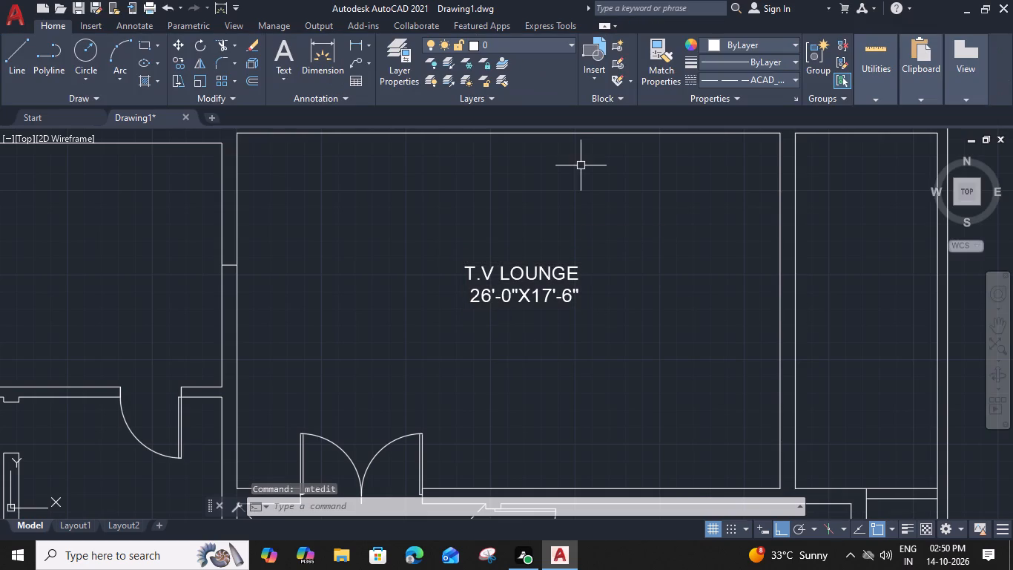
Copy the T.V LOUNGE label straight up into the small space with two side doors above the lounge.
{"action": "scroll", "coordinate": [581, 166], "scroll_direction": "down", "scroll_amount": 1}
{"action": "left_click", "coordinate": [552, 231]}
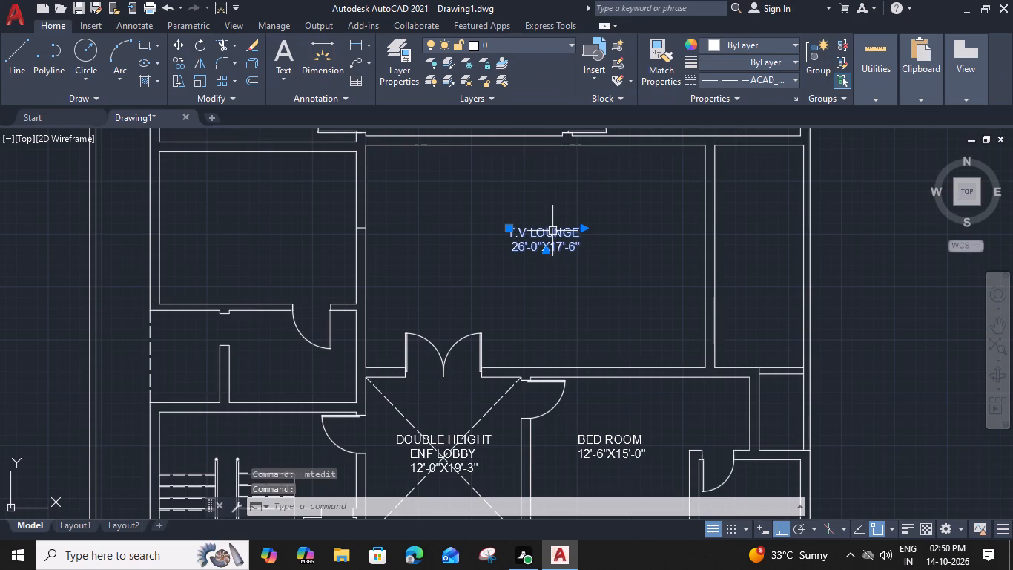
{"action": "type", "text": "CO"}
{"action": "key", "text": "space"}
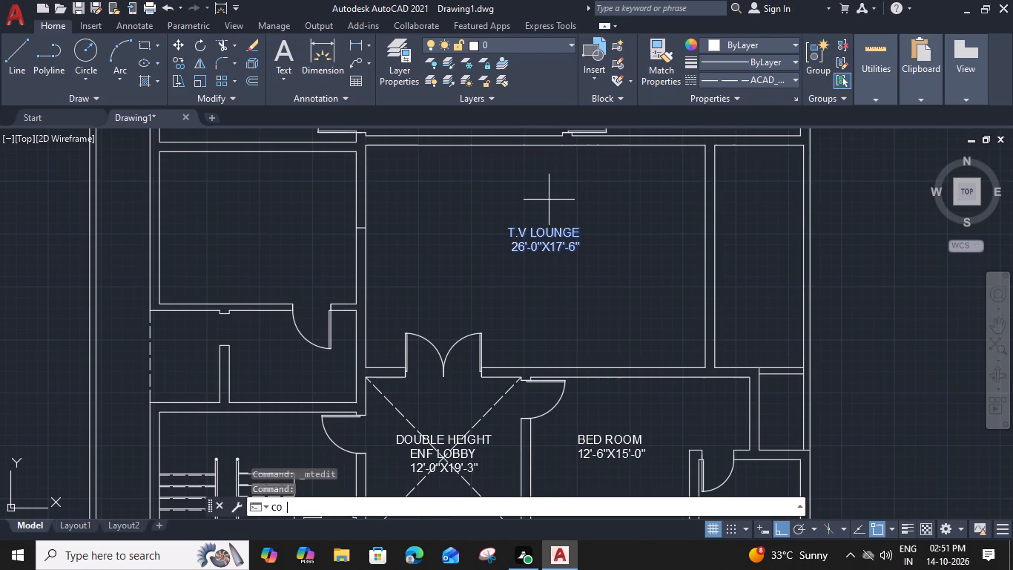
{"action": "left_click", "coordinate": [510, 226]}
{"action": "middle_click_drag", "start_coordinate": [509, 191], "coordinate": [507, 218]}
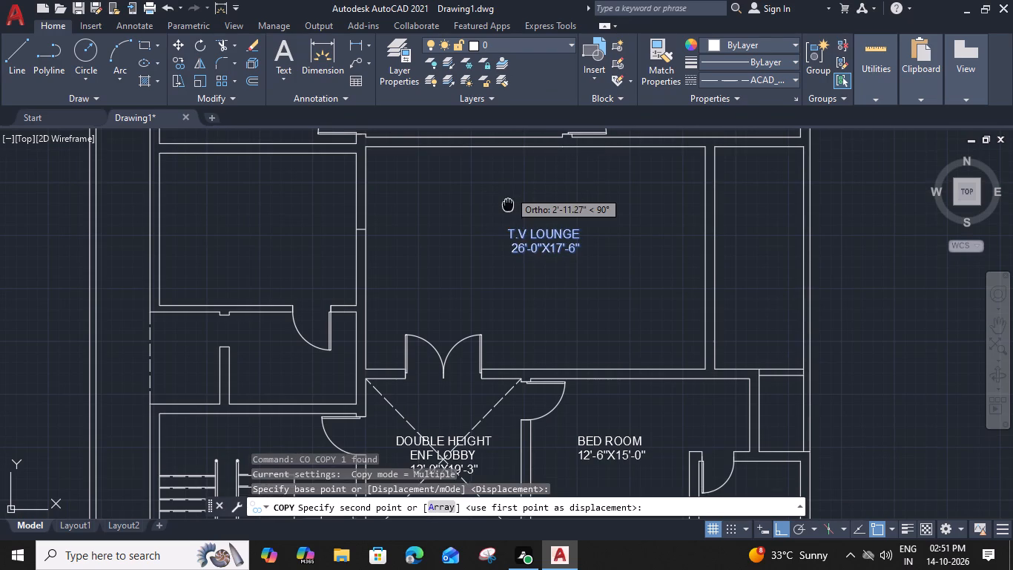
{"action": "middle_click_drag", "start_coordinate": [507, 218], "coordinate": [489, 298]}
{"action": "left_click", "coordinate": [479, 177]}
{"action": "key", "text": "Escape"}
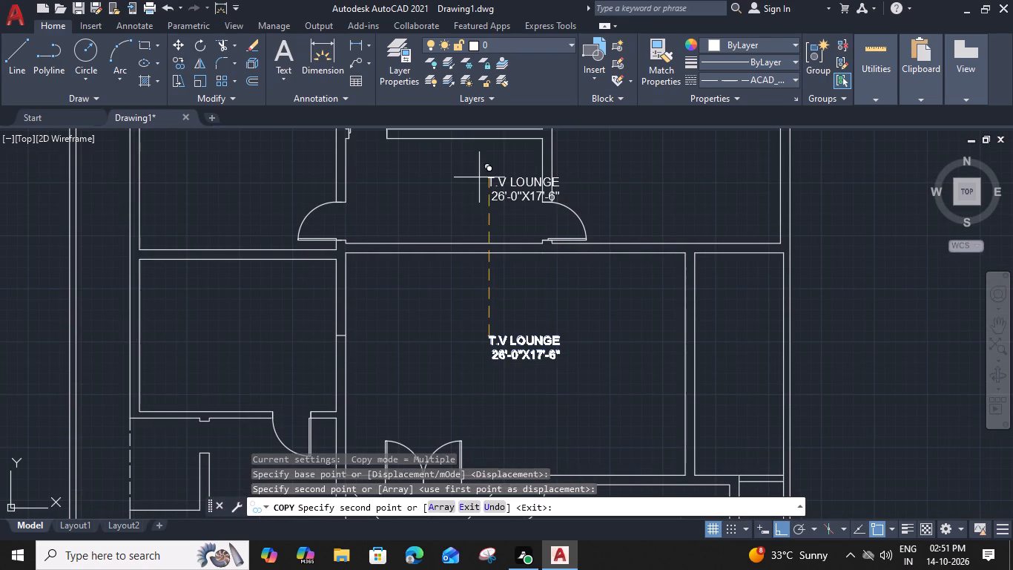
Move the copied T.V LOUNGE label horizontally left to the middle of the small space above the lounge.
{"action": "left_click", "coordinate": [492, 183]}
{"action": "type", "text": "M"}
{"action": "key", "text": "space"}
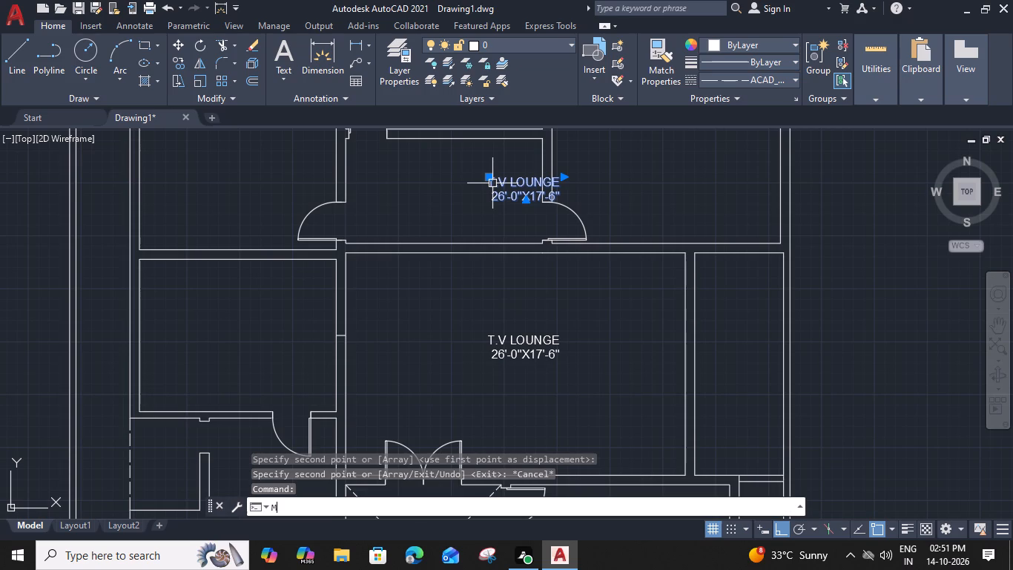
{"action": "left_click", "coordinate": [488, 180]}
{"action": "left_click", "coordinate": [423, 180]}
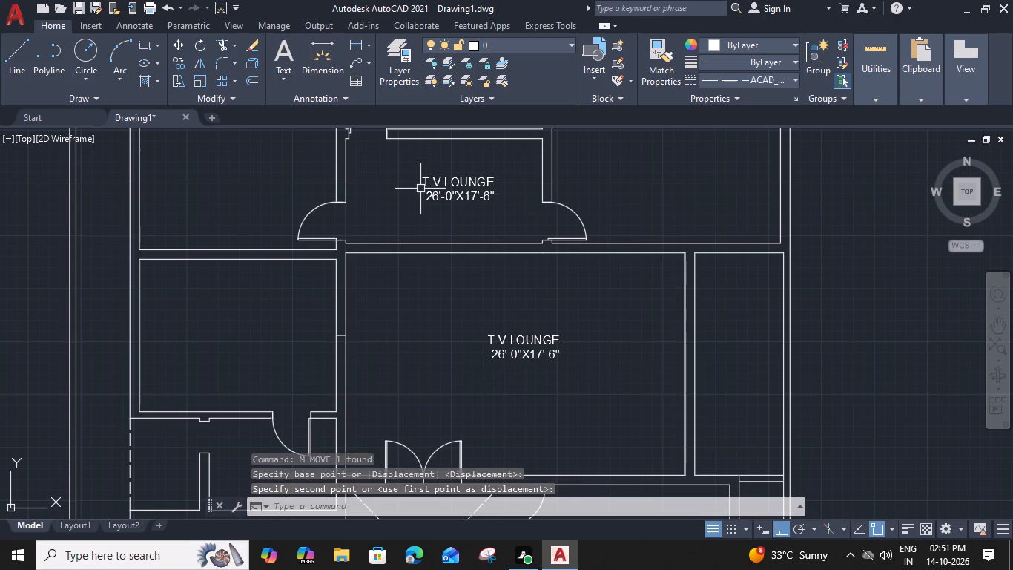
Replace the copied label's whole text with LOBBY 5'-7.5" WIDE and fit its text frame to that single line.
{"action": "double_click", "coordinate": [463, 186]}
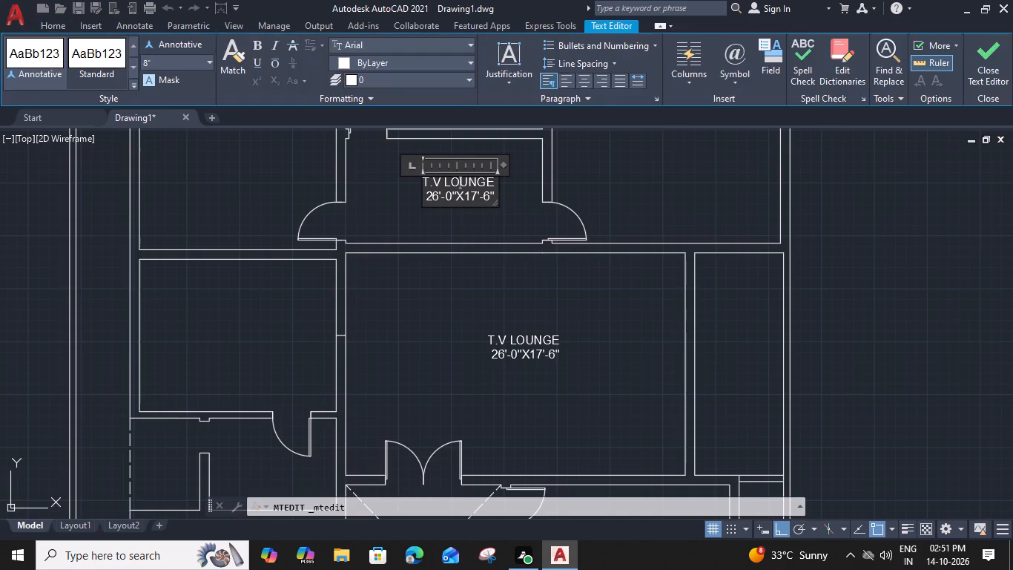
{"action": "left_click_drag", "start_coordinate": [502, 167], "coordinate": [581, 175]}
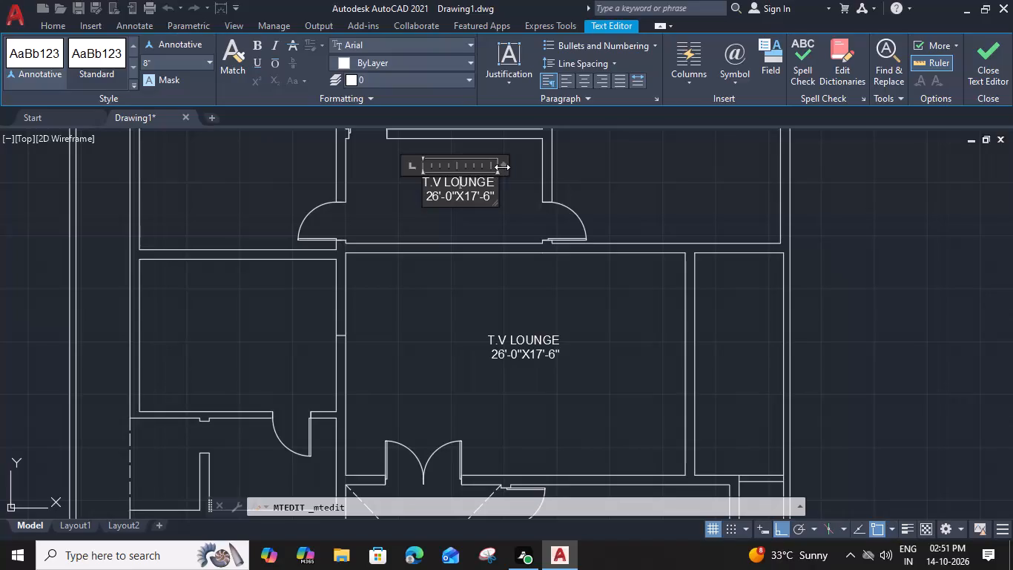
{"action": "scroll", "coordinate": [508, 189], "scroll_direction": "up", "scroll_amount": 1}
{"action": "left_click_drag", "start_coordinate": [502, 197], "coordinate": [369, 189]}
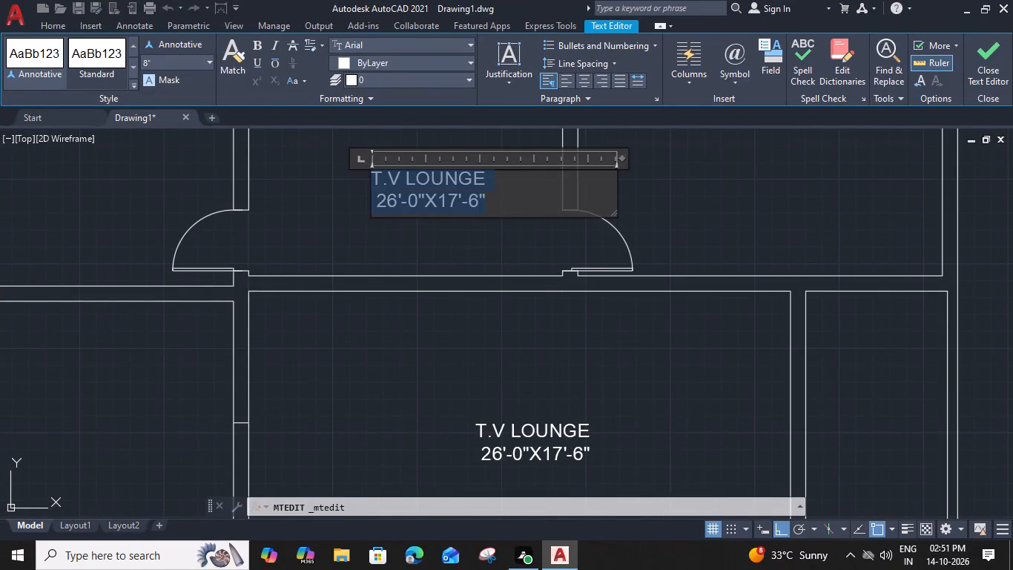
{"action": "left_click_drag", "start_coordinate": [369, 189], "coordinate": [367, 187]}
{"action": "type", "text": "LO"}
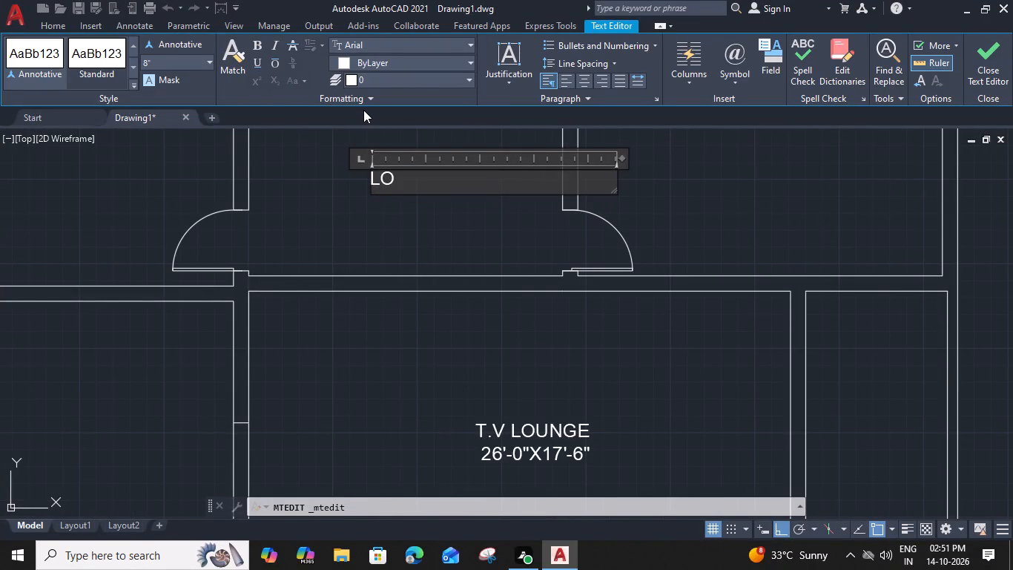
{"action": "type", "text": "BB"}
{"action": "type", "text": "Y"}
{"action": "key", "text": "space"}
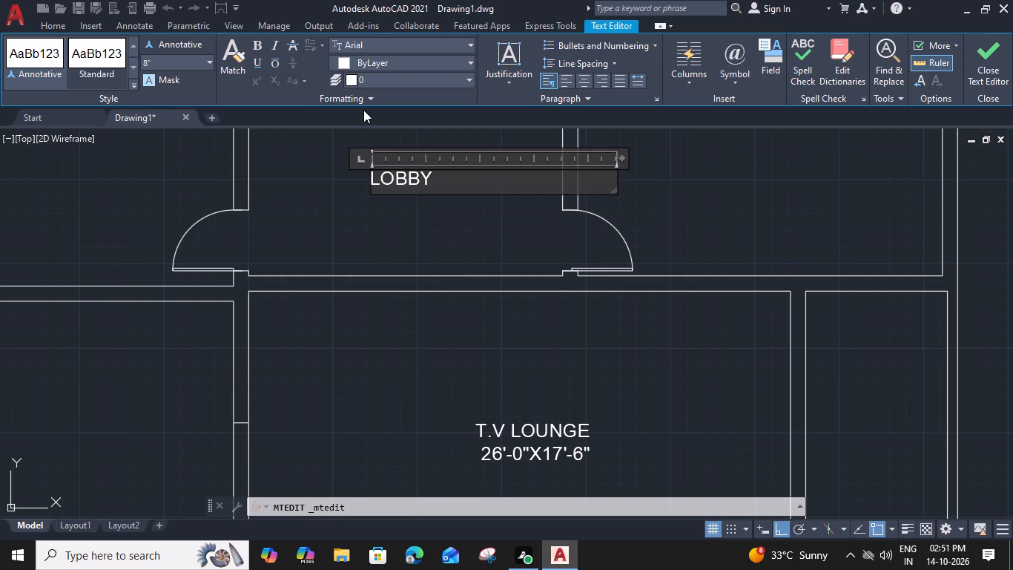
{"action": "key", "text": "5"}
{"action": "key", "text": "apostrophe"}
{"action": "type", "text": "-7.5"}
{"action": "key", "text": "shift+quotedbl"}
{"action": "key", "text": "space"}
{"action": "type", "text": "WIDE"}
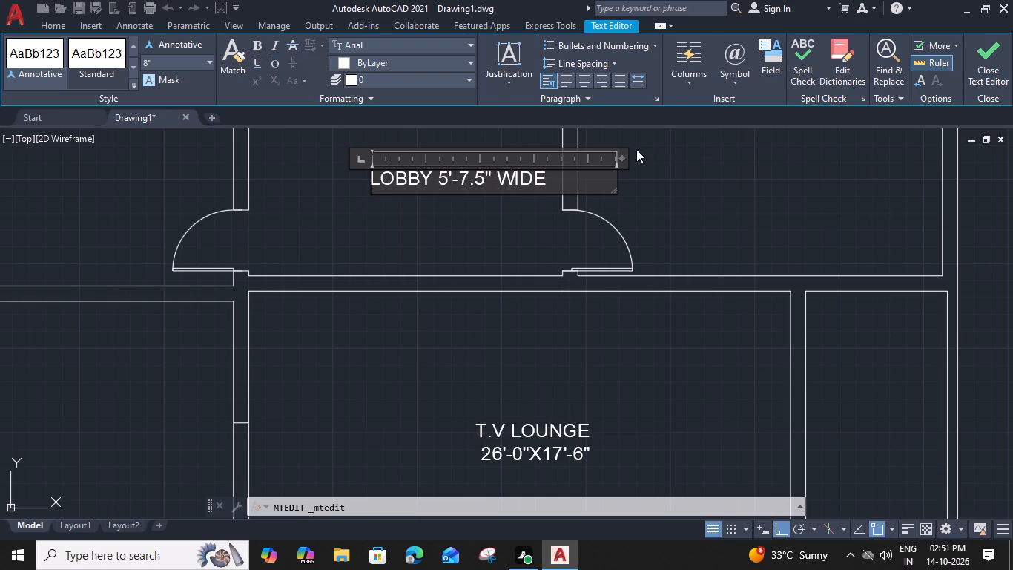
{"action": "middle_click_drag", "start_coordinate": [646, 194], "coordinate": [718, 296]}
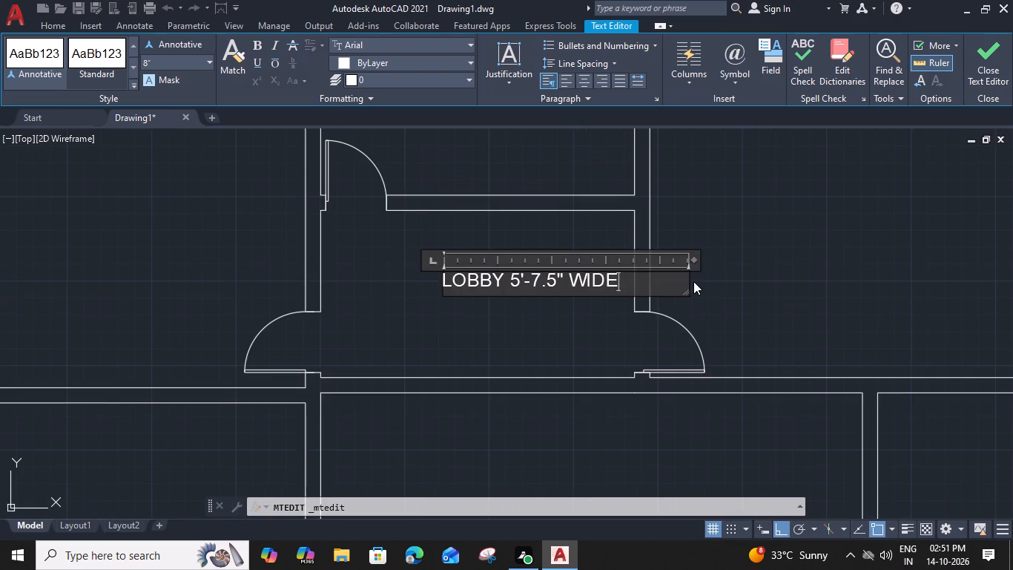
{"action": "left_click_drag", "start_coordinate": [695, 261], "coordinate": [627, 258]}
{"action": "left_click", "coordinate": [680, 275]}
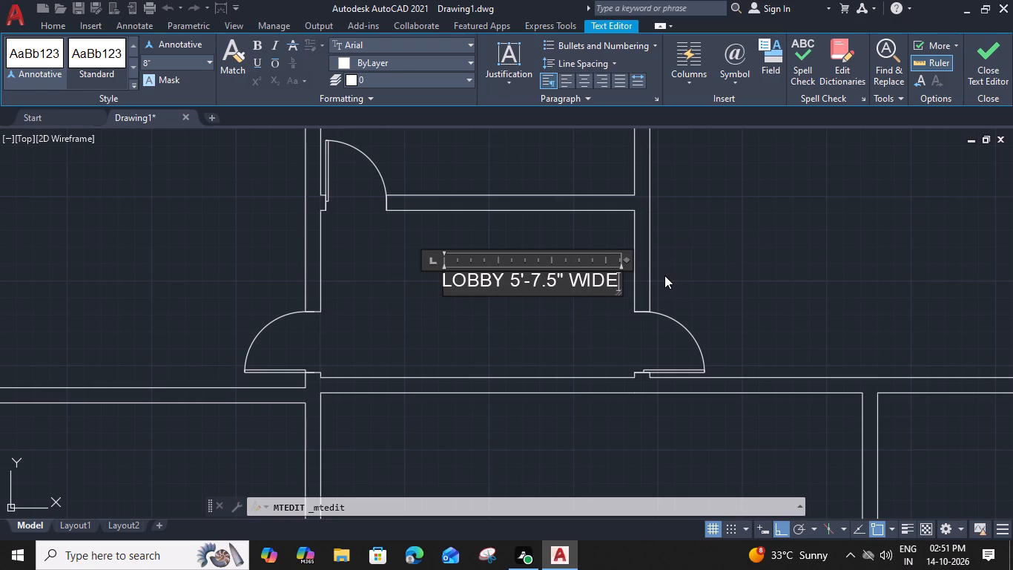
Move the LOBBY 5'-7.5" WIDE label horizontally left to centre it between the lobby's side walls.
{"action": "left_click", "coordinate": [441, 280]}
{"action": "type", "text": "M"}
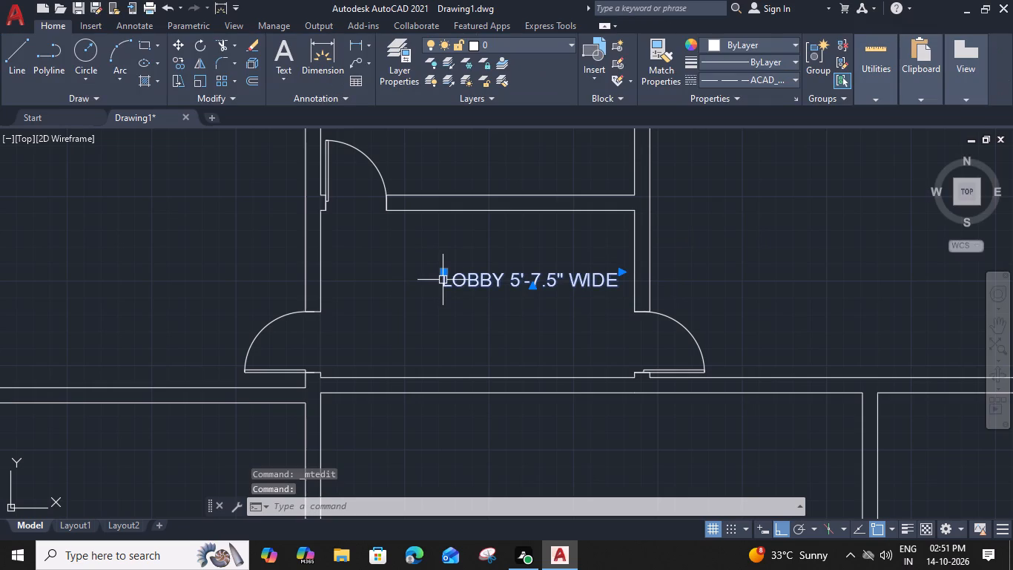
{"action": "key", "text": "space"}
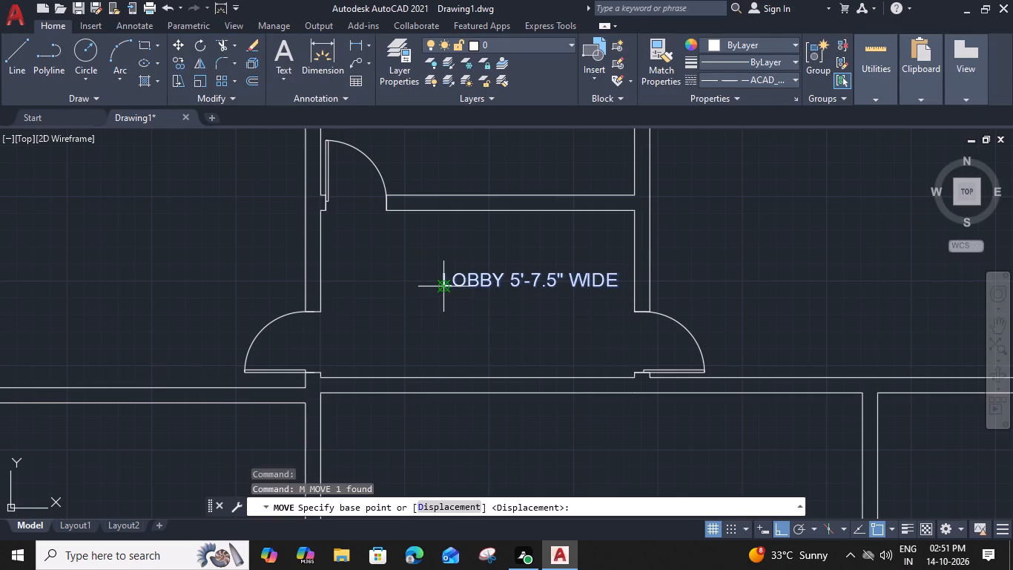
{"action": "left_click", "coordinate": [443, 287]}
{"action": "left_click", "coordinate": [386, 286]}
Copy the LOBBY 5'-7.5" WIDE label horizontally into the room to the right of the lobby.
{"action": "left_click", "coordinate": [465, 279]}
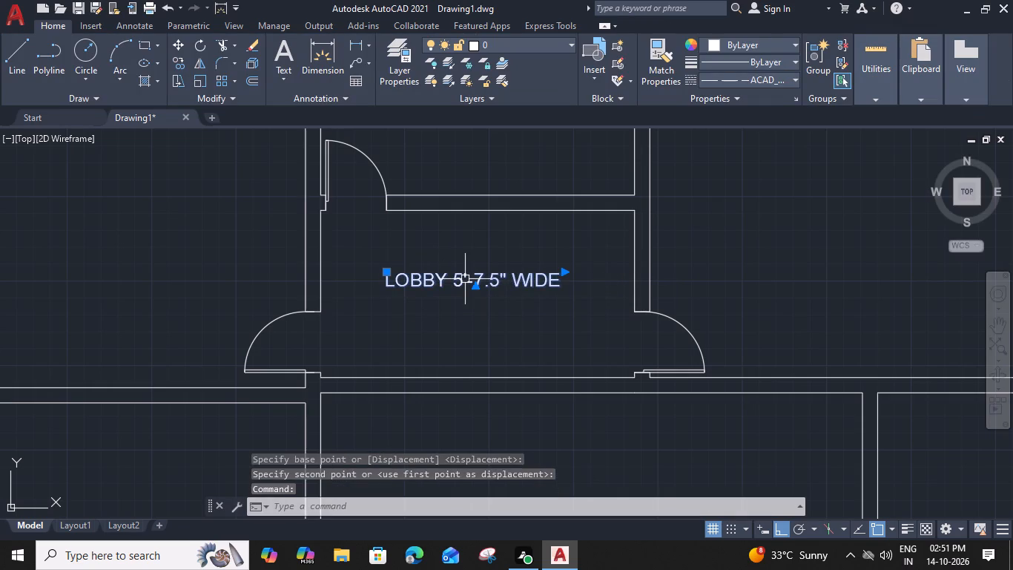
{"action": "key", "text": "c"}
{"action": "type", "text": "O"}
{"action": "key", "text": "space"}
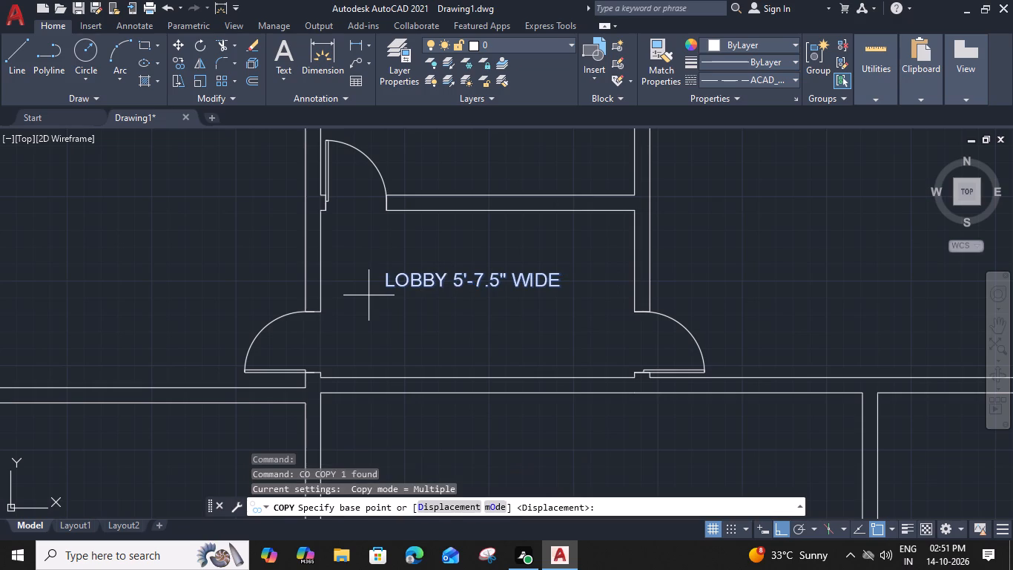
{"action": "left_click", "coordinate": [385, 289]}
{"action": "scroll", "coordinate": [385, 289], "scroll_direction": "down", "scroll_amount": 1}
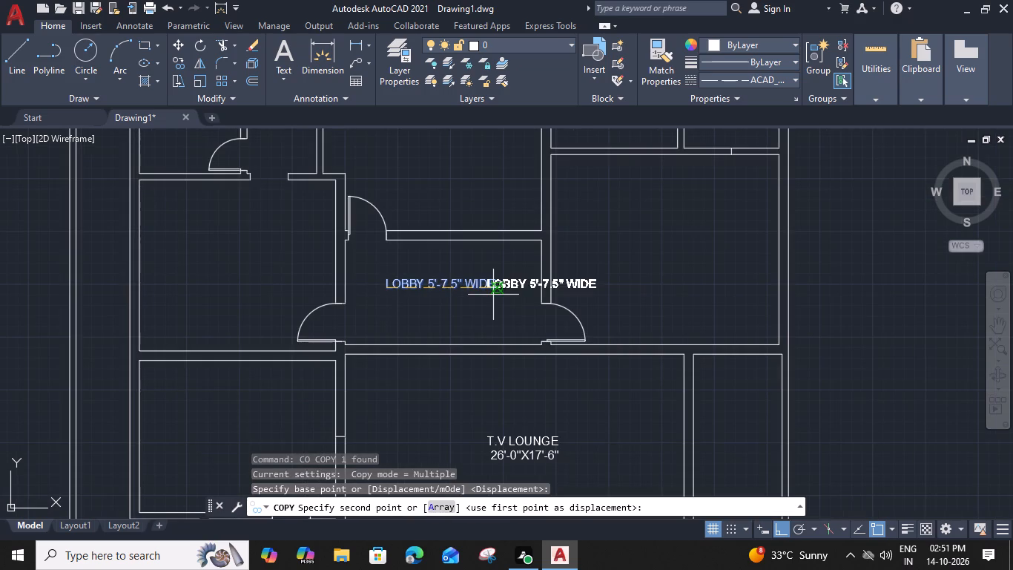
{"action": "left_click", "coordinate": [616, 288]}
{"action": "key", "text": "Escape"}
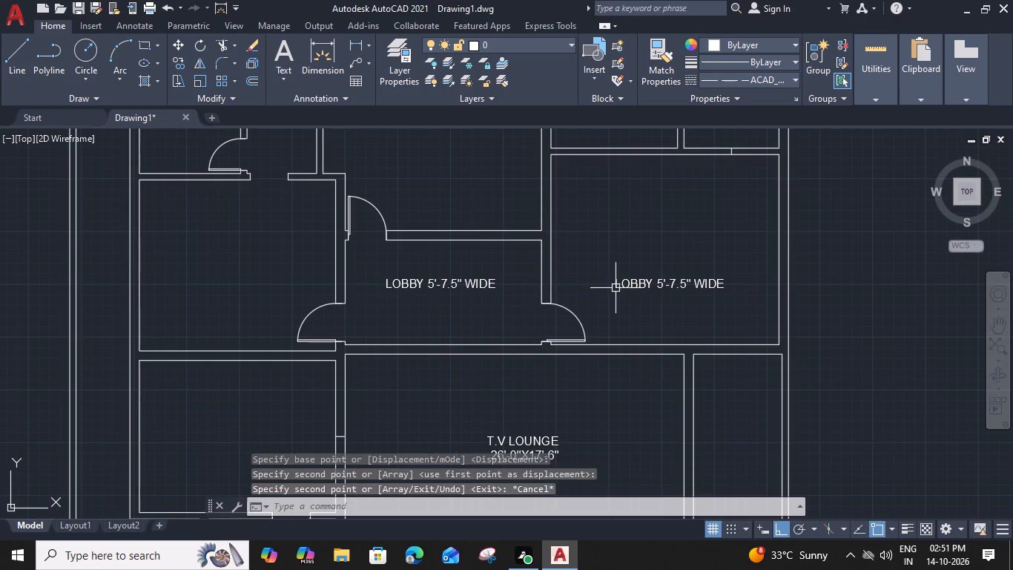
Replace the whole text of the copied lobby label in the room right of the lobby with BED ROOM.
{"action": "double_click", "coordinate": [650, 289]}
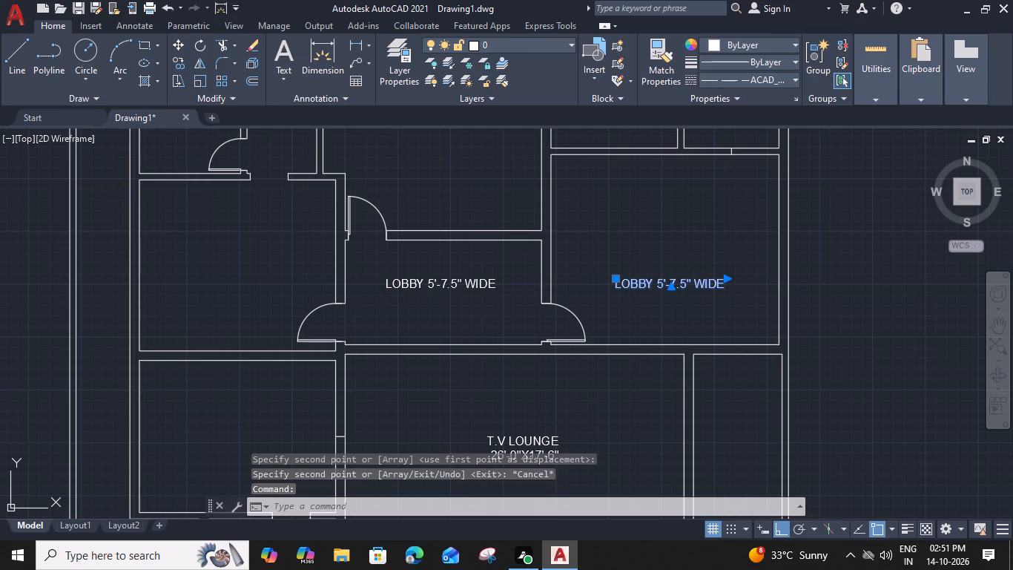
{"action": "scroll", "coordinate": [732, 286], "scroll_direction": "up", "scroll_amount": 1}
{"action": "left_click_drag", "start_coordinate": [719, 284], "coordinate": [716, 284]}
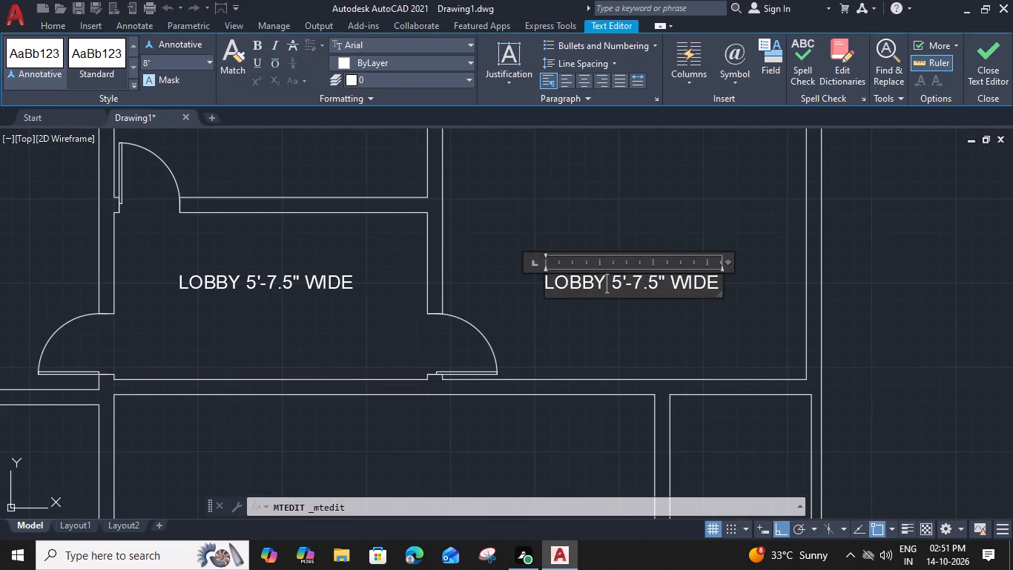
{"action": "left_click_drag", "start_coordinate": [716, 284], "coordinate": [486, 287]}
{"action": "key", "text": "b"}
{"action": "key", "text": "e"}
{"action": "key", "text": "d"}
{"action": "key", "text": "space"}
{"action": "key", "text": "r"}
{"action": "key", "text": "o"}
{"action": "key", "text": "o"}
{"action": "key", "text": "m"}
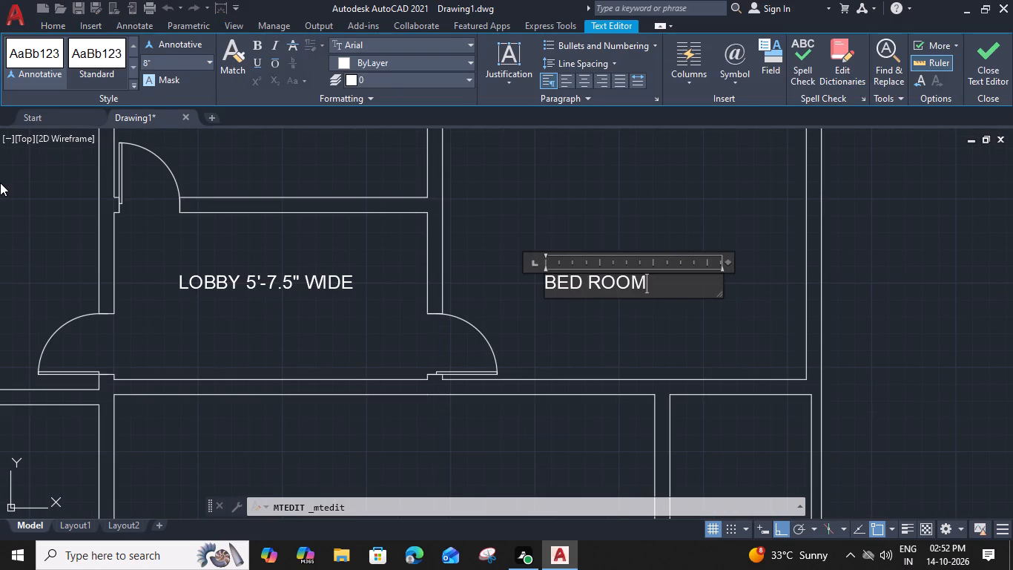
Add the second line 18'-0"X15'-0" to the BED ROOM label and narrow its text frame to about 5'-7".
{"action": "key", "text": "Return"}
{"action": "type", "text": "18"}
{"action": "key", "text": "apostrophe"}
{"action": "key", "text": "minus"}
{"action": "key", "text": "0"}
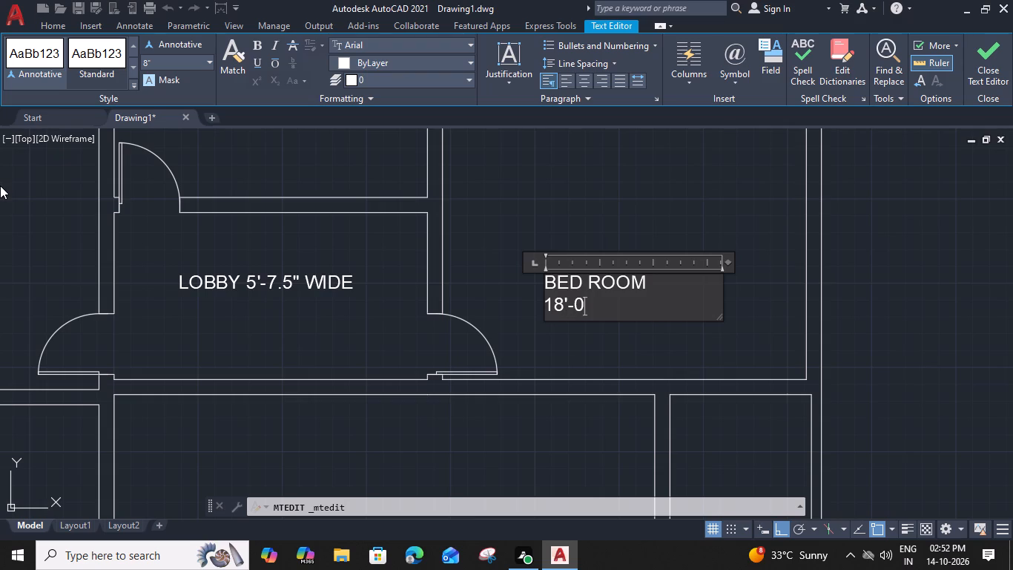
{"action": "key", "text": "shift+quotedbl"}
{"action": "key", "text": "x"}
{"action": "type", "text": "15"}
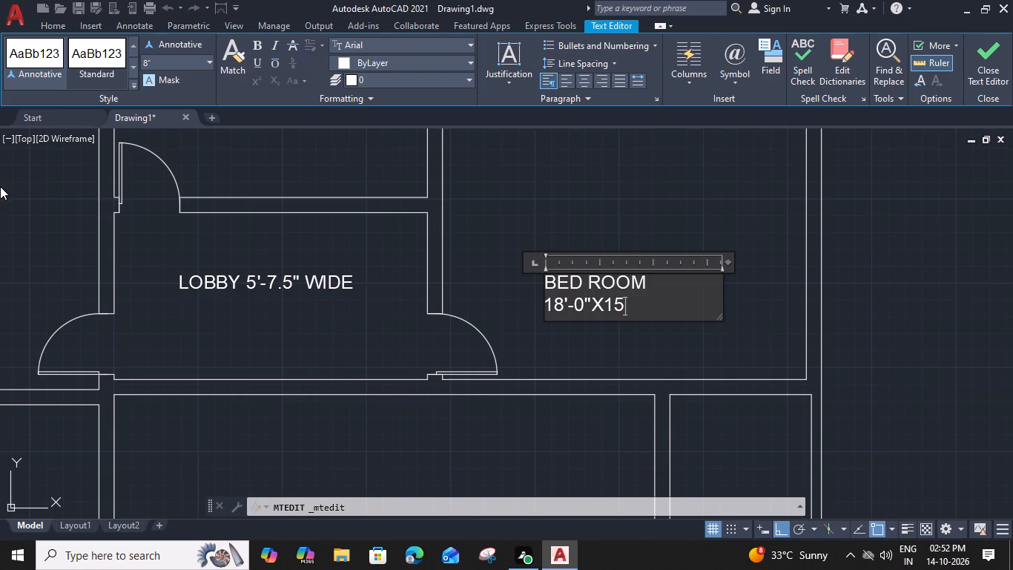
{"action": "type", "text": "'-0"}
{"action": "key", "text": "shift+quotedbl"}
{"action": "left_click_drag", "start_coordinate": [727, 261], "coordinate": [664, 266]}
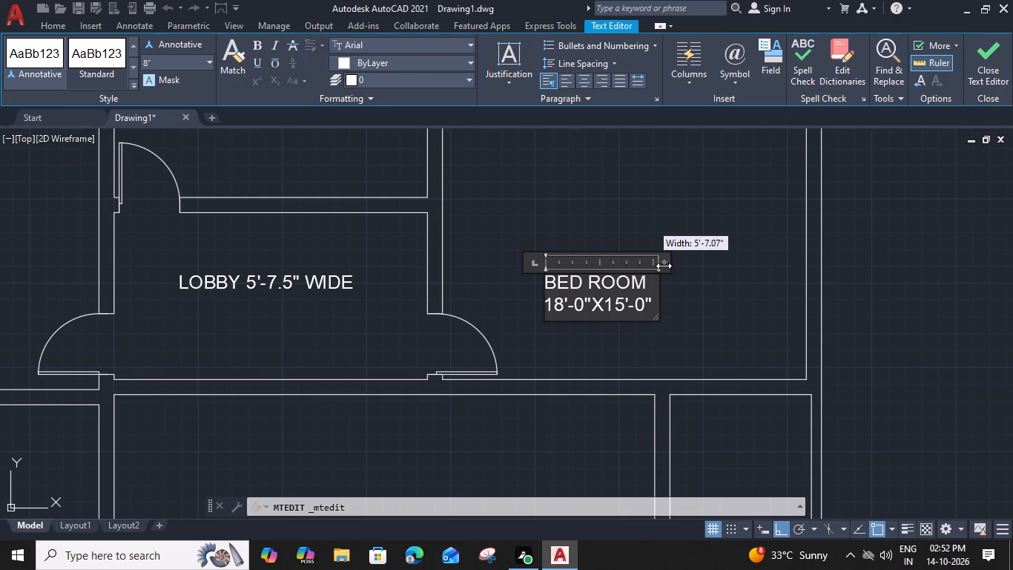
{"action": "left_click_drag", "start_coordinate": [664, 266], "coordinate": [662, 267]}
{"action": "left_click", "coordinate": [697, 315]}
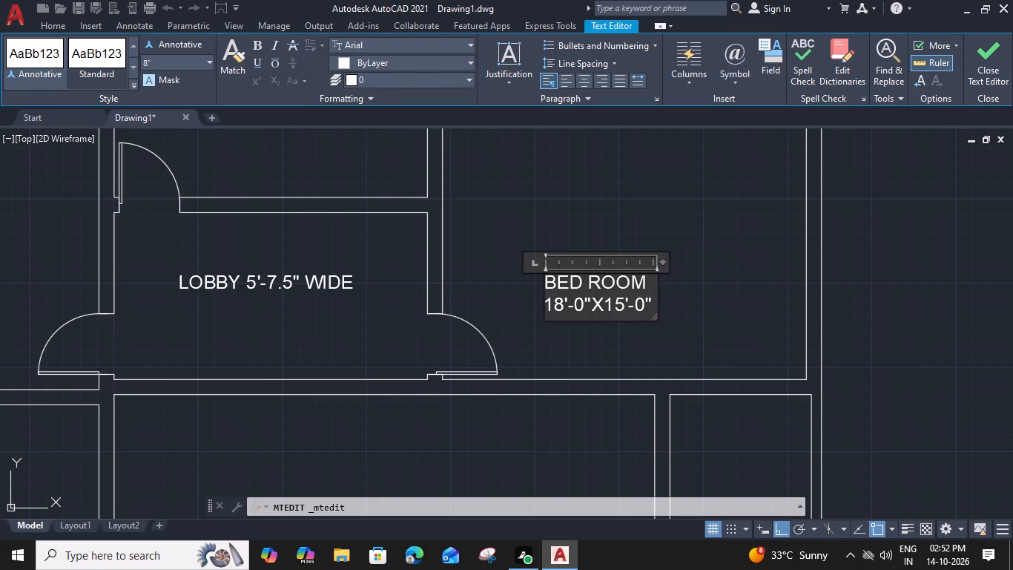
Copy the BED ROOM 18'-0"X15'-0" label horizontally into the room to the left of the lobby.
{"action": "left_click", "coordinate": [555, 283]}
{"action": "type", "text": "CO"}
{"action": "key", "text": "space"}
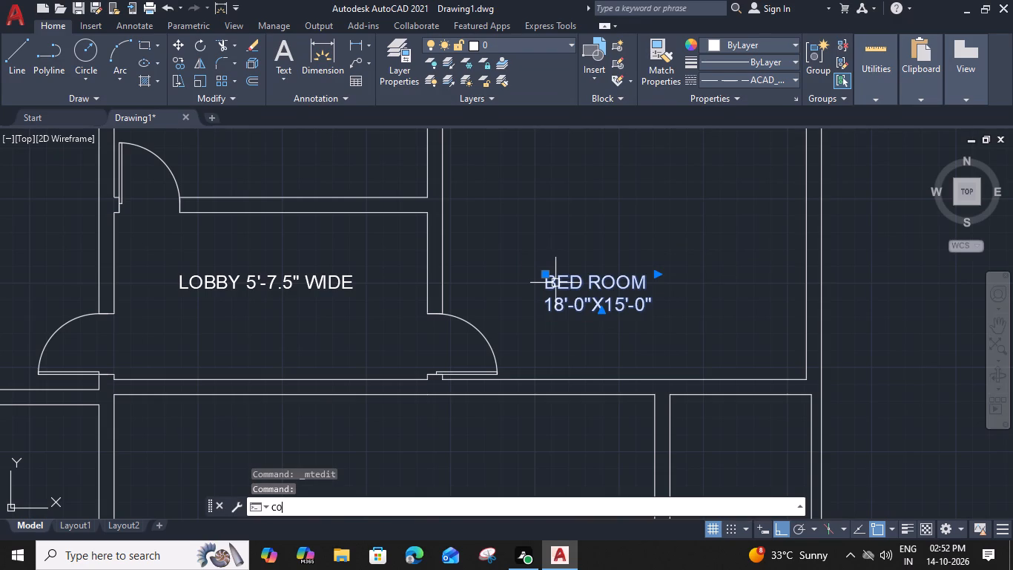
{"action": "left_click", "coordinate": [545, 279]}
{"action": "scroll", "coordinate": [498, 294], "scroll_direction": "down", "scroll_amount": 1}
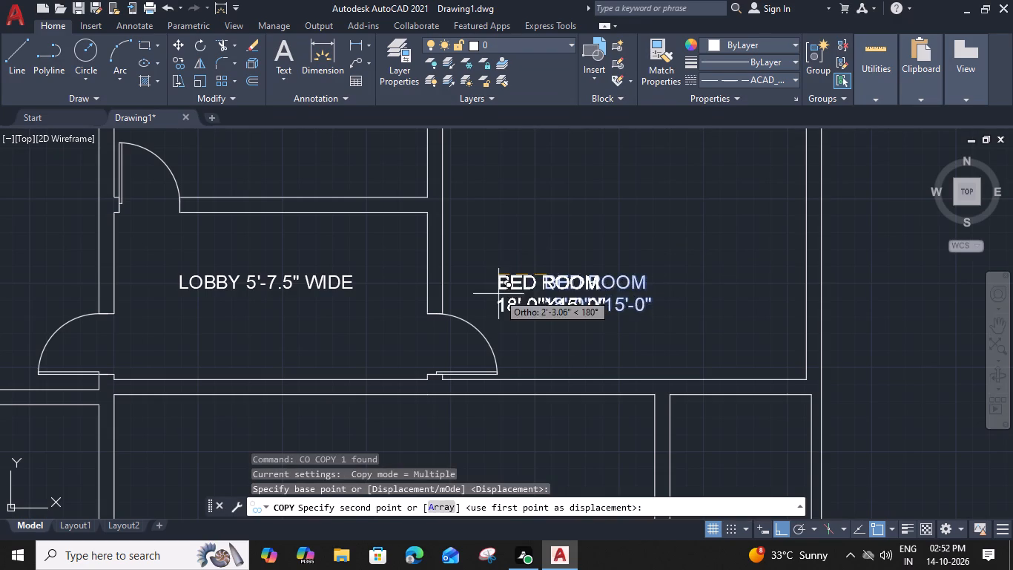
{"action": "middle_click_drag", "start_coordinate": [448, 301], "coordinate": [710, 275]}
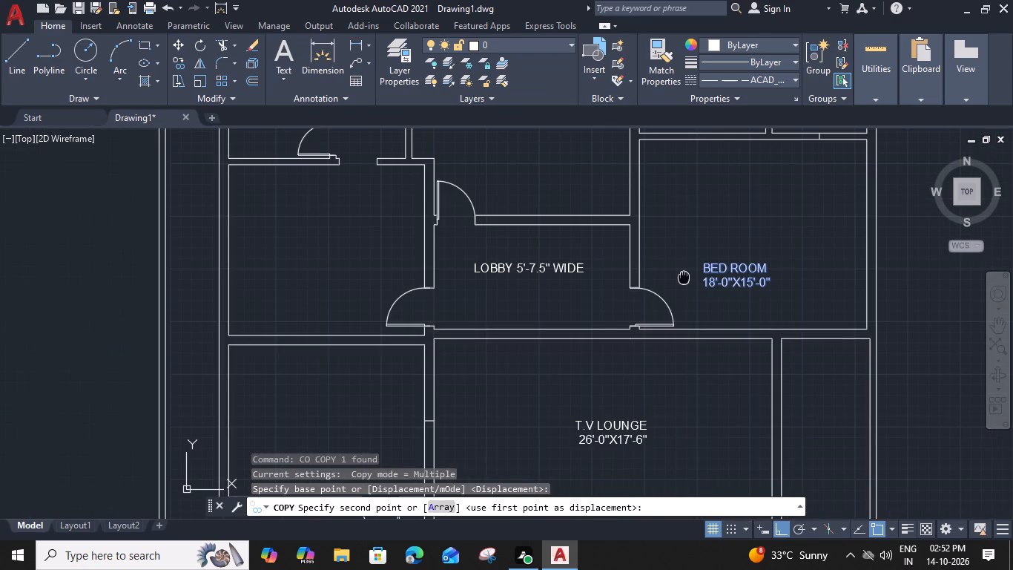
{"action": "left_click", "coordinate": [362, 261]}
{"action": "key", "text": "Escape"}
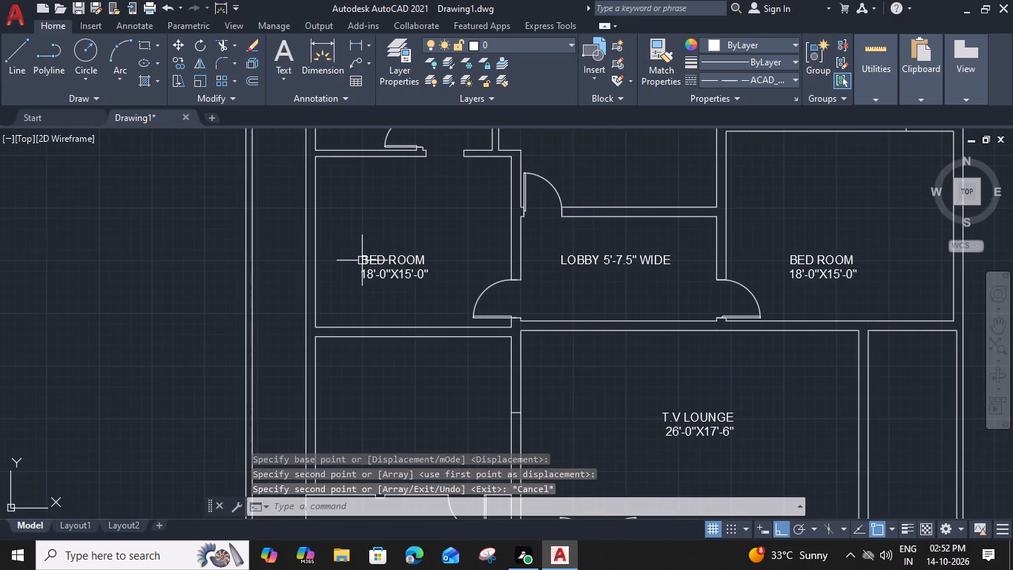
Change the size line of the copied BED ROOM label left of the lobby to 15'-6"X13'-6".
{"action": "double_click", "coordinate": [383, 259]}
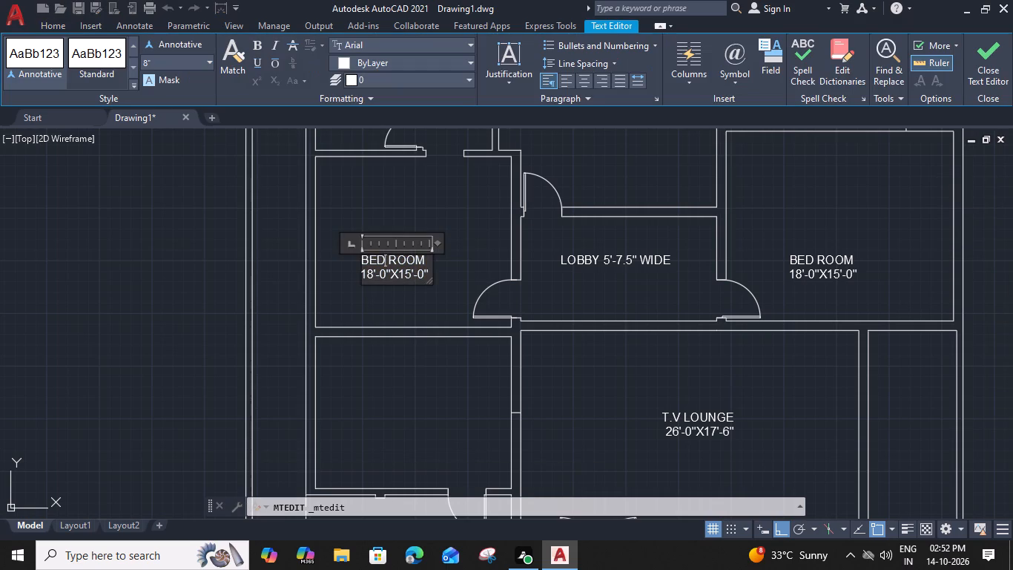
{"action": "scroll", "coordinate": [375, 271], "scroll_direction": "up", "scroll_amount": 1}
{"action": "left_click_drag", "start_coordinate": [369, 278], "coordinate": [361, 278]}
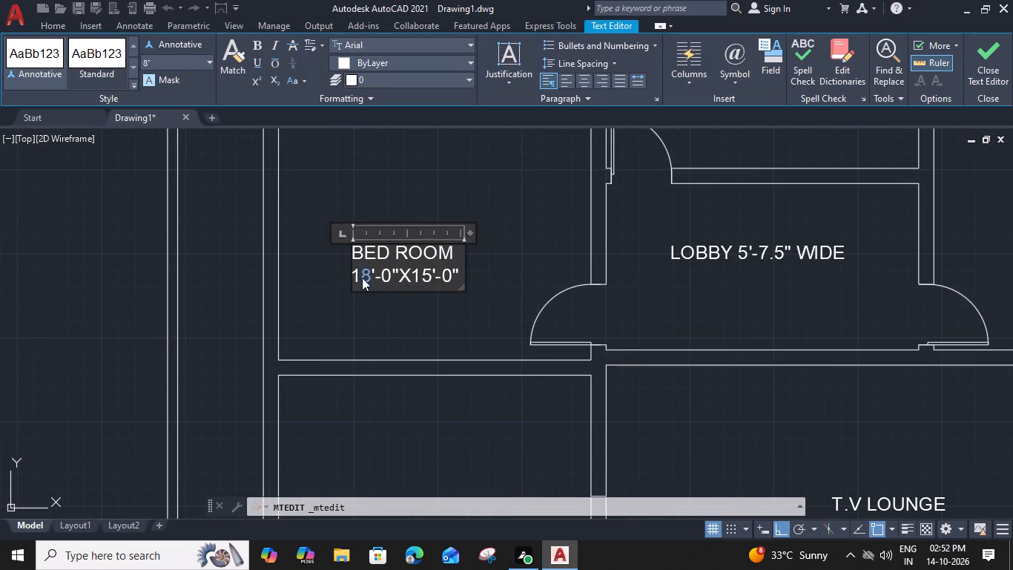
{"action": "key", "text": "5"}
{"action": "left_click", "coordinate": [389, 276]}
{"action": "key", "text": "6"}
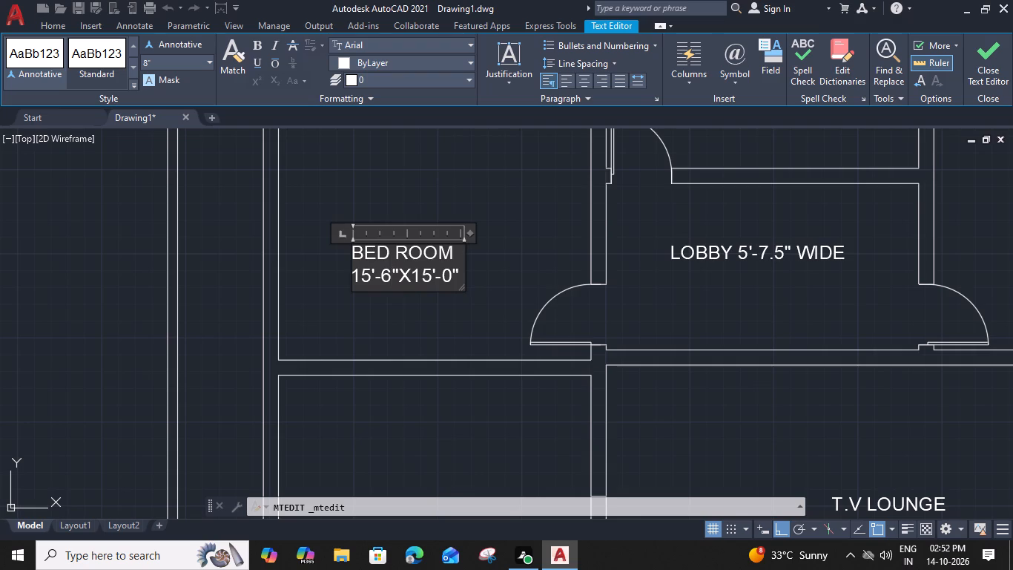
{"action": "left_click", "coordinate": [431, 278]}
{"action": "key", "text": "3"}
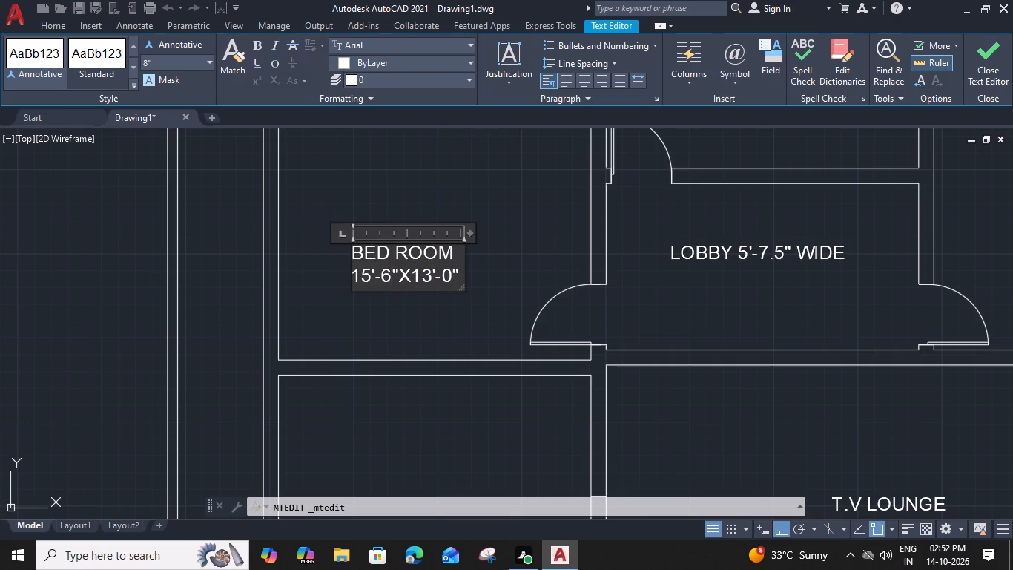
{"action": "left_click", "coordinate": [450, 277]}
{"action": "key", "text": "6"}
{"action": "left_click", "coordinate": [513, 257]}
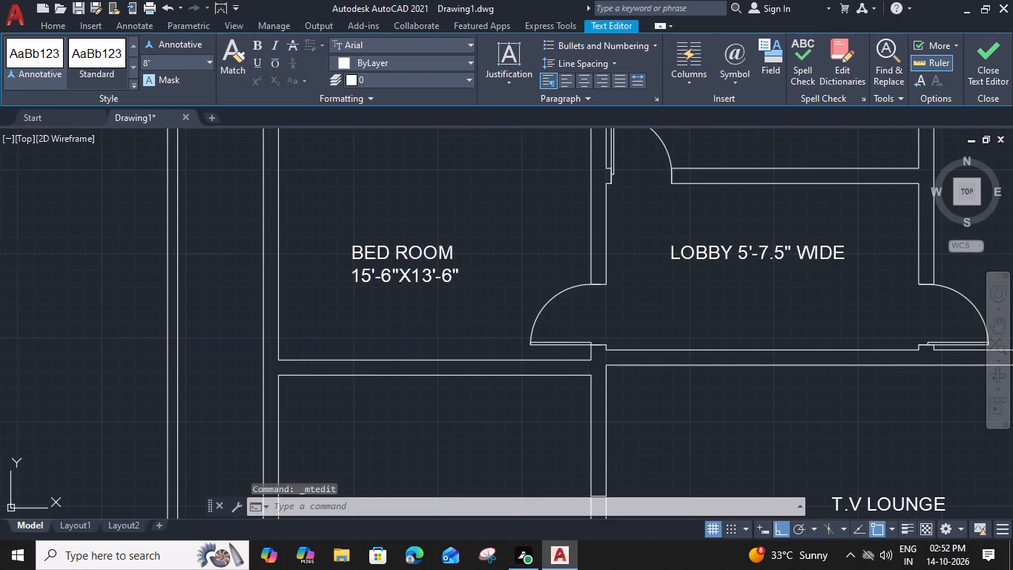
Copy the BED ROOM 15'-6"X13'-6" label to the wall between the lobby and the room above it.
{"action": "left_click", "coordinate": [366, 260]}
{"action": "type", "text": "CO"}
{"action": "key", "text": "space"}
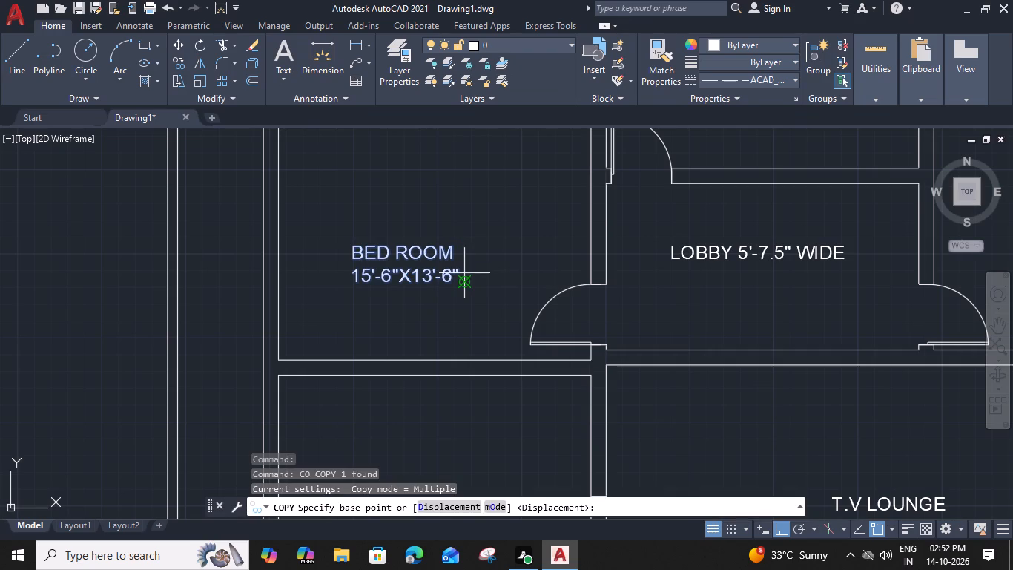
{"action": "left_click", "coordinate": [463, 281]}
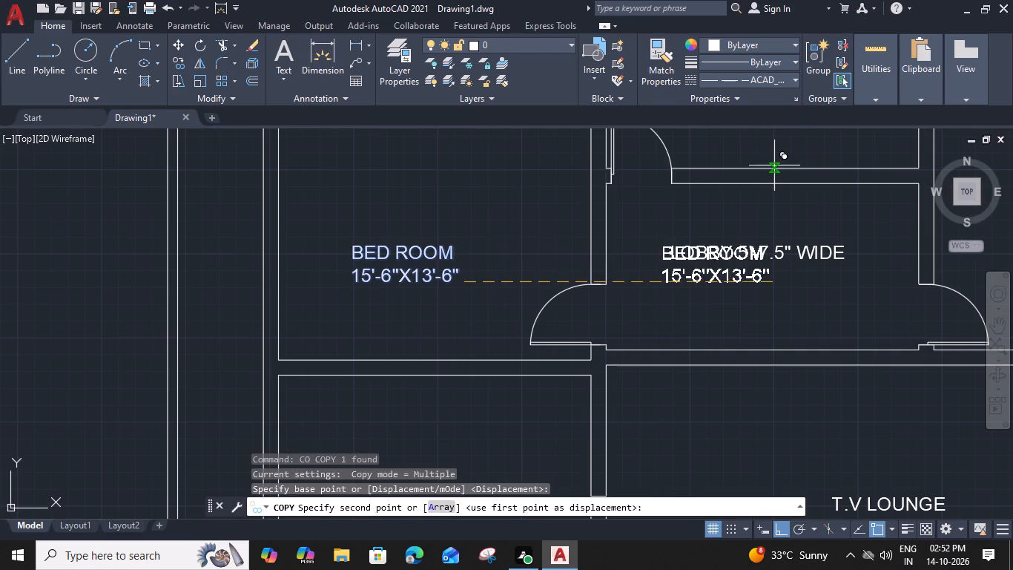
{"action": "left_click", "coordinate": [774, 166]}
{"action": "key", "text": "Escape"}
Move the new BED ROOM 15'-6"X13'-6" label vertically up into the room above the lobby.
{"action": "middle_click_drag", "start_coordinate": [782, 153], "coordinate": [504, 353]}
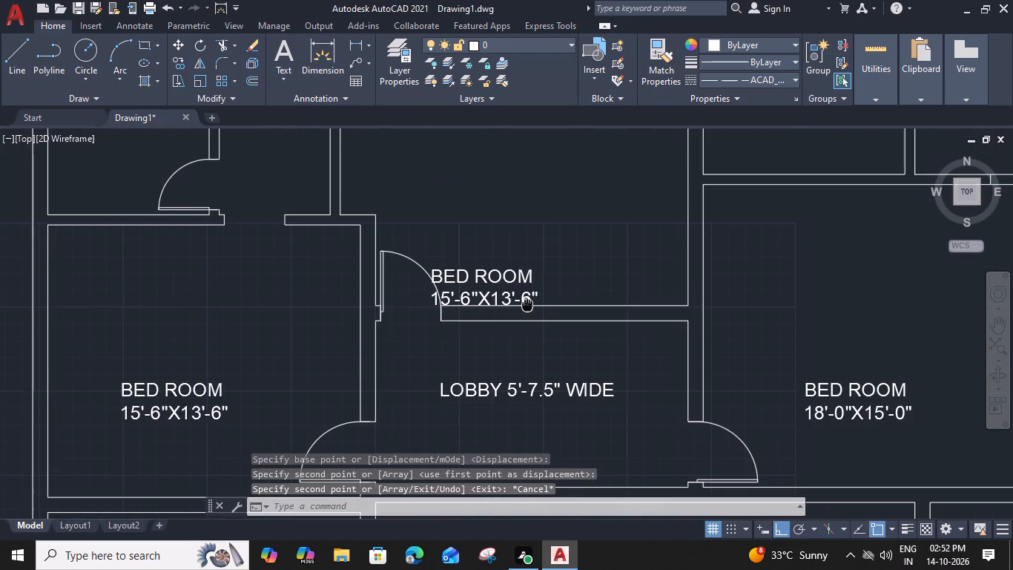
{"action": "left_click", "coordinate": [484, 339]}
{"action": "type", "text": "M"}
{"action": "key", "text": "space"}
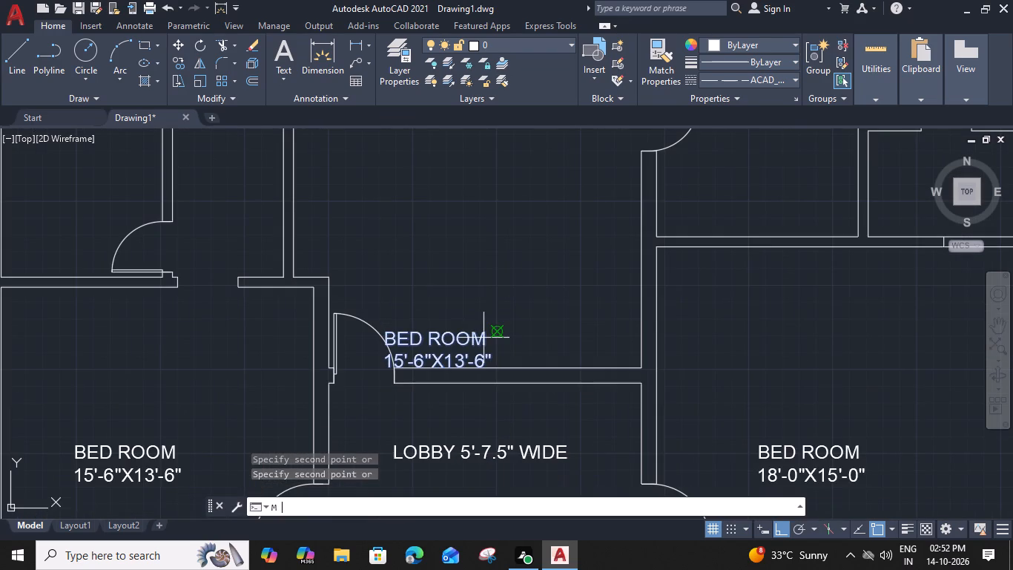
{"action": "left_click", "coordinate": [498, 332]}
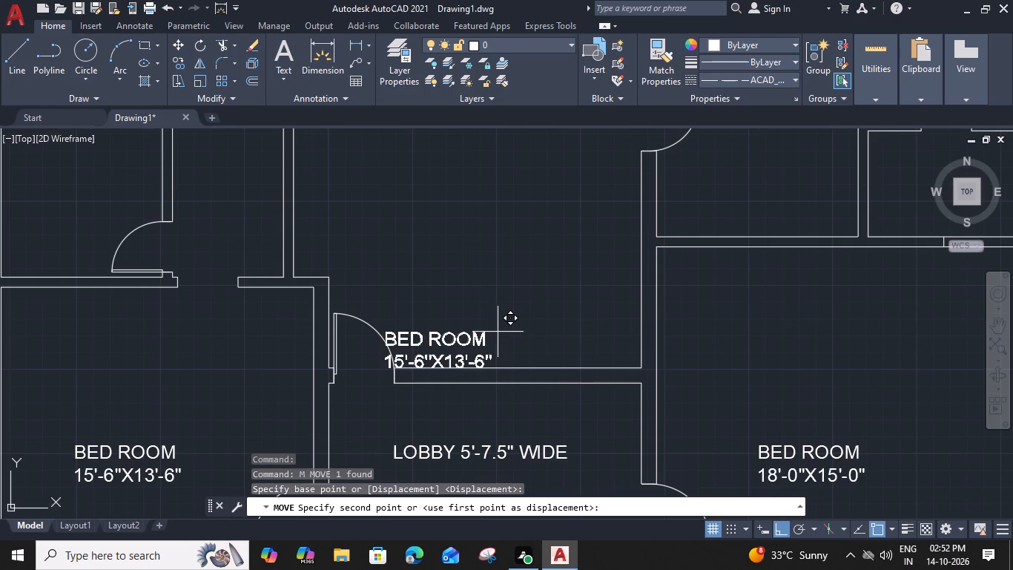
{"action": "left_click", "coordinate": [502, 209]}
{"action": "double_click", "coordinate": [473, 217]}
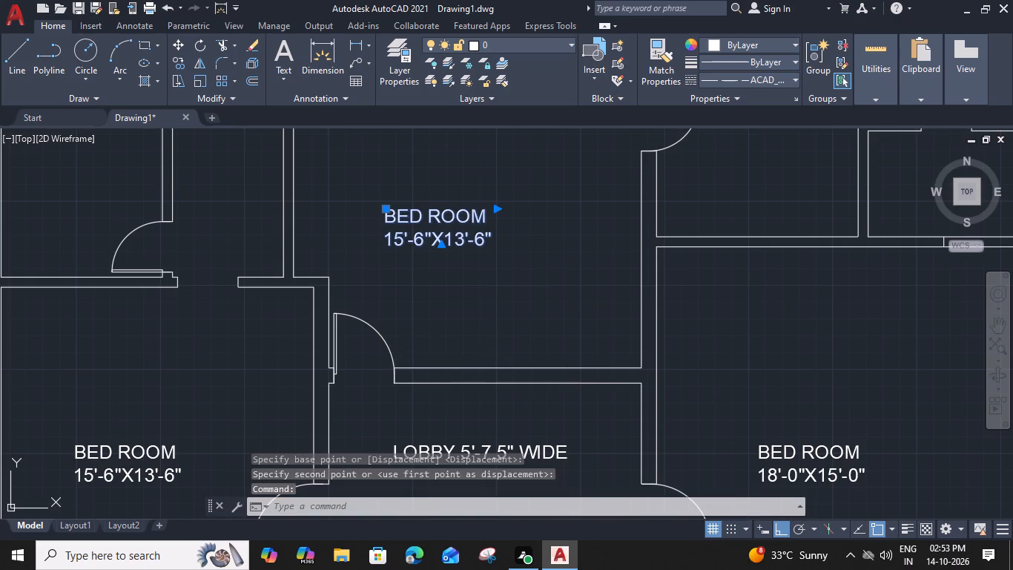
{"action": "left_click", "coordinate": [455, 290]}
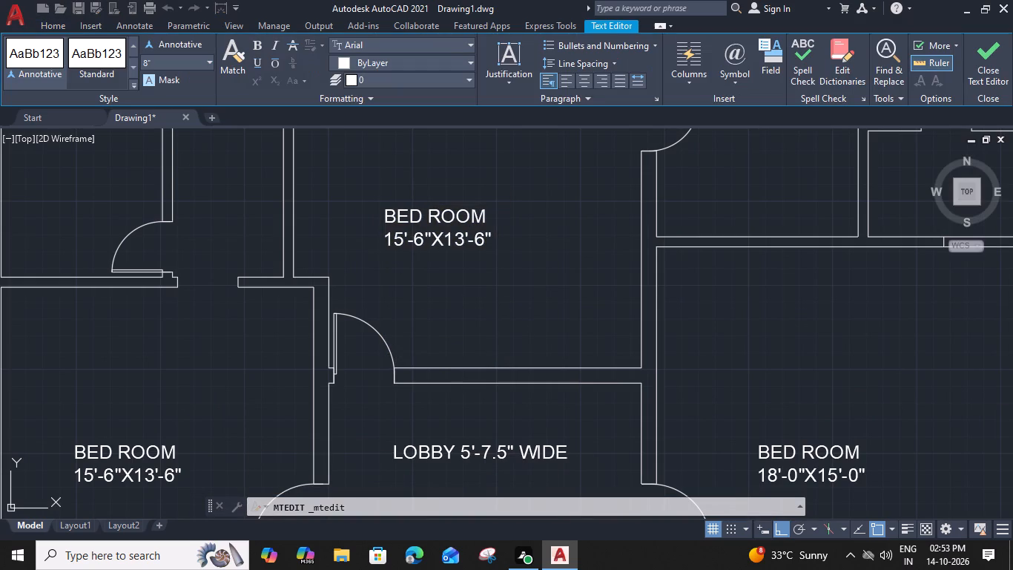
Move the BED ROOM label above the lobby slightly right to centre it between the room's side walls.
{"action": "left_click", "coordinate": [486, 212]}
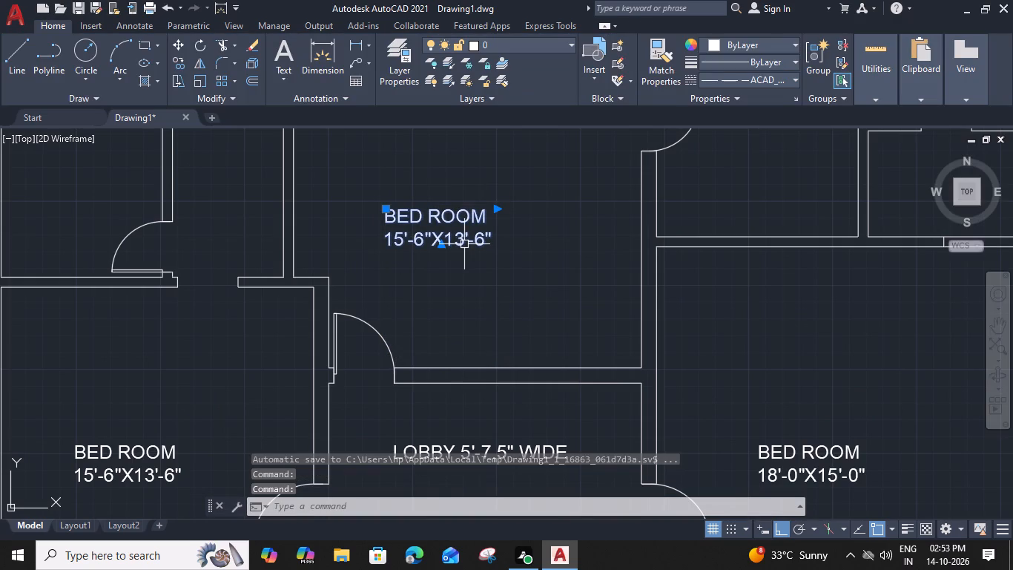
{"action": "key", "text": "m"}
{"action": "key", "text": "space"}
{"action": "left_click", "coordinate": [493, 246]}
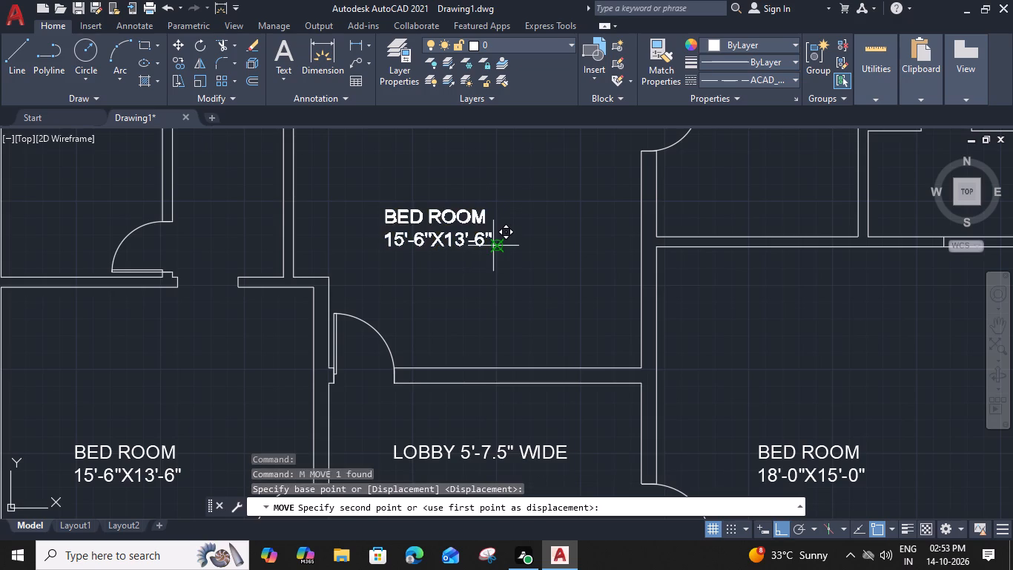
{"action": "left_click", "coordinate": [520, 246]}
Copy the BED ROOM label above the lobby into the narrow room immediately to its left.
{"action": "scroll", "coordinate": [426, 246], "scroll_direction": "down", "scroll_amount": 3}
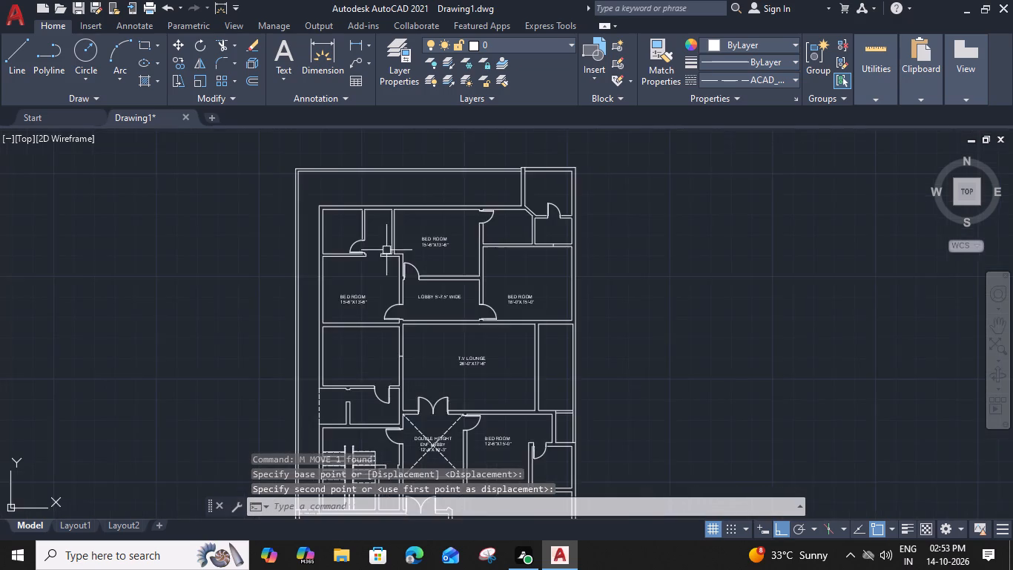
{"action": "middle_click_drag", "start_coordinate": [386, 251], "coordinate": [608, 252]}
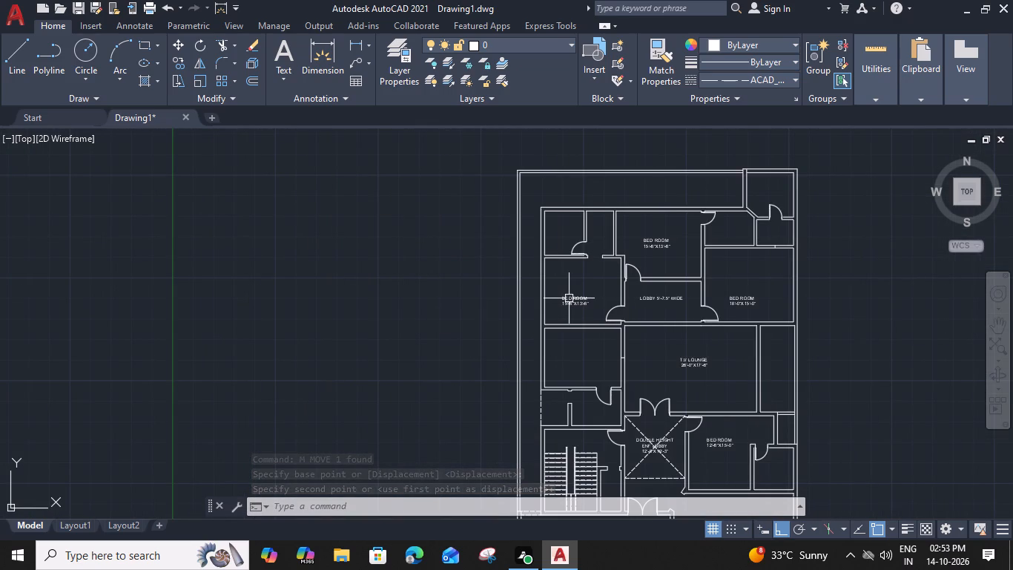
{"action": "left_click", "coordinate": [661, 243]}
{"action": "key", "text": "c"}
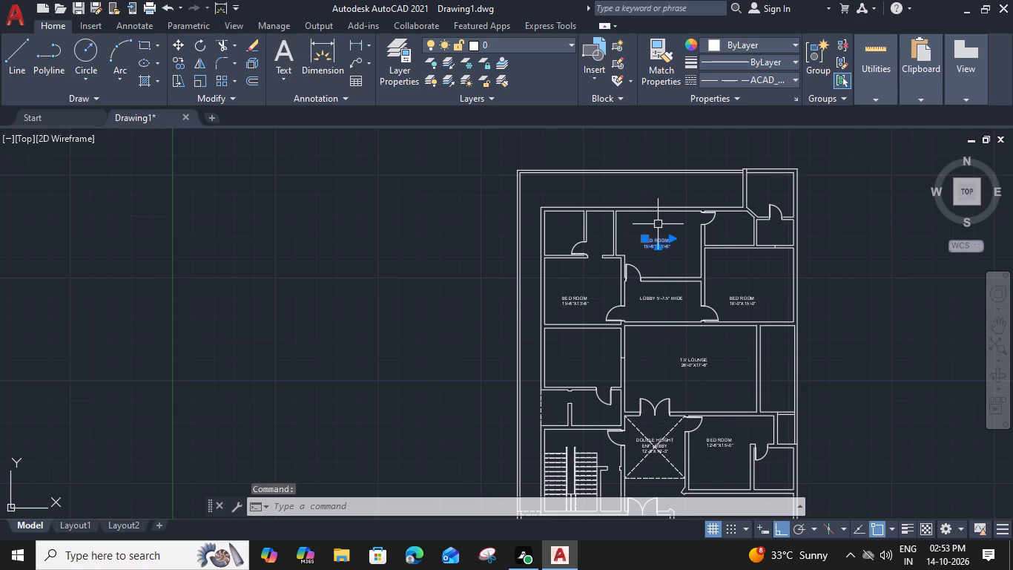
{"action": "key", "text": "o"}
{"action": "key", "text": "space"}
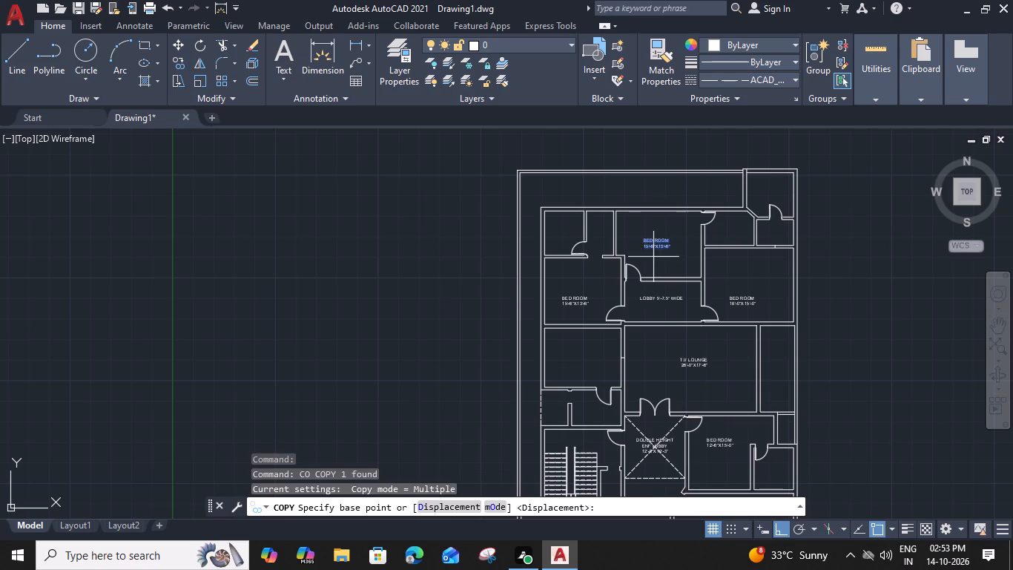
{"action": "scroll", "coordinate": [652, 262], "scroll_direction": "up", "scroll_amount": 1}
{"action": "left_click", "coordinate": [638, 231]}
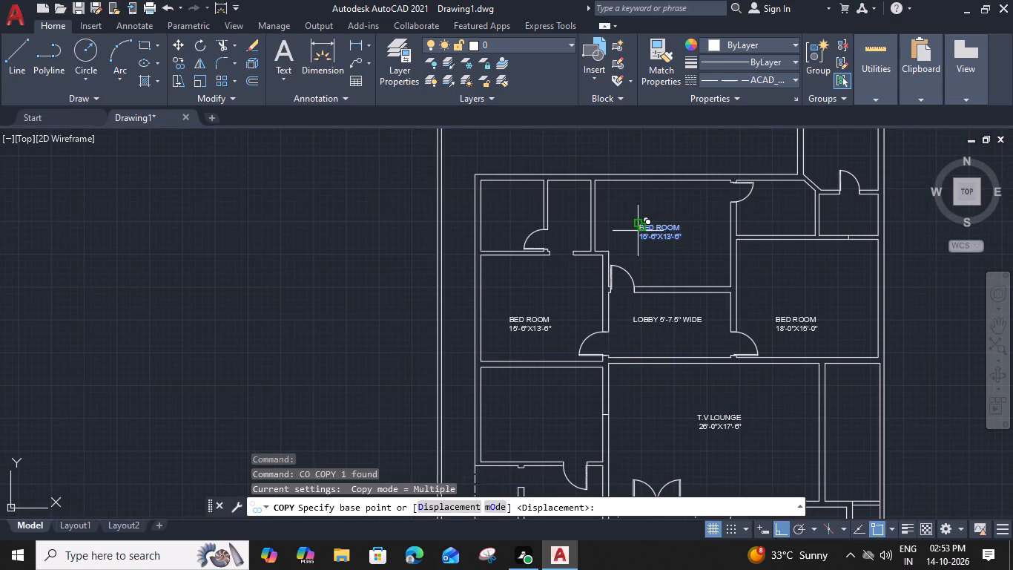
{"action": "left_click", "coordinate": [550, 212]}
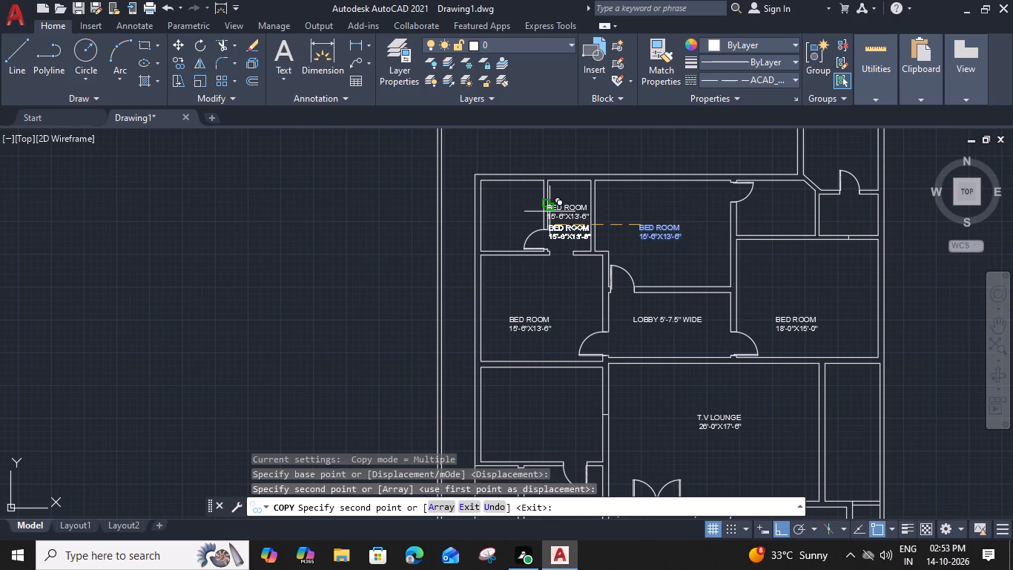
{"action": "key", "text": "Escape"}
Change the size line of the copied BED ROOM label in the narrow room to 5'-6"X9'-0".
{"action": "scroll", "coordinate": [550, 212], "scroll_direction": "up", "scroll_amount": 2}
{"action": "double_click", "coordinate": [582, 200]}
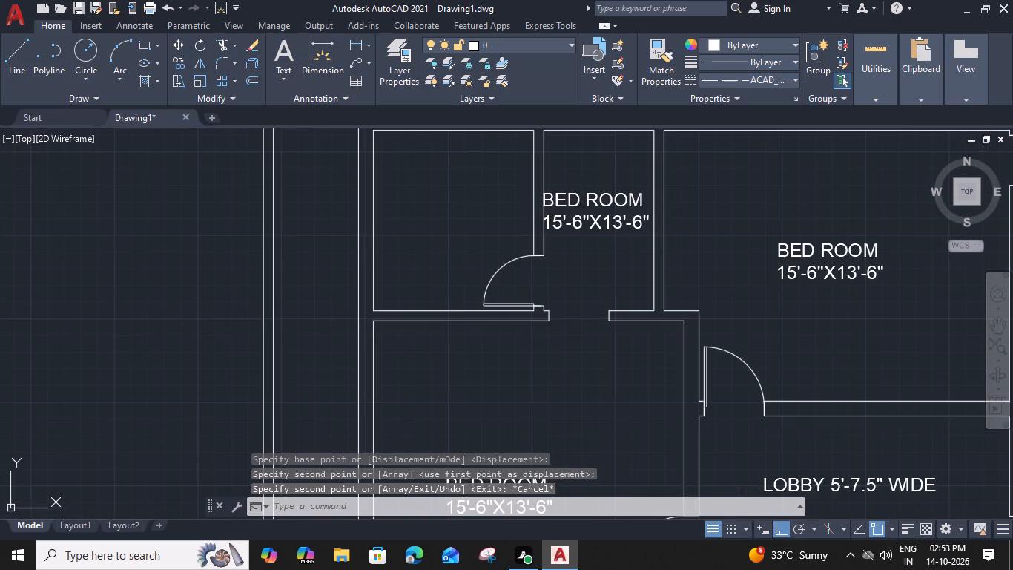
{"action": "scroll", "coordinate": [591, 197], "scroll_direction": "up", "scroll_amount": 1}
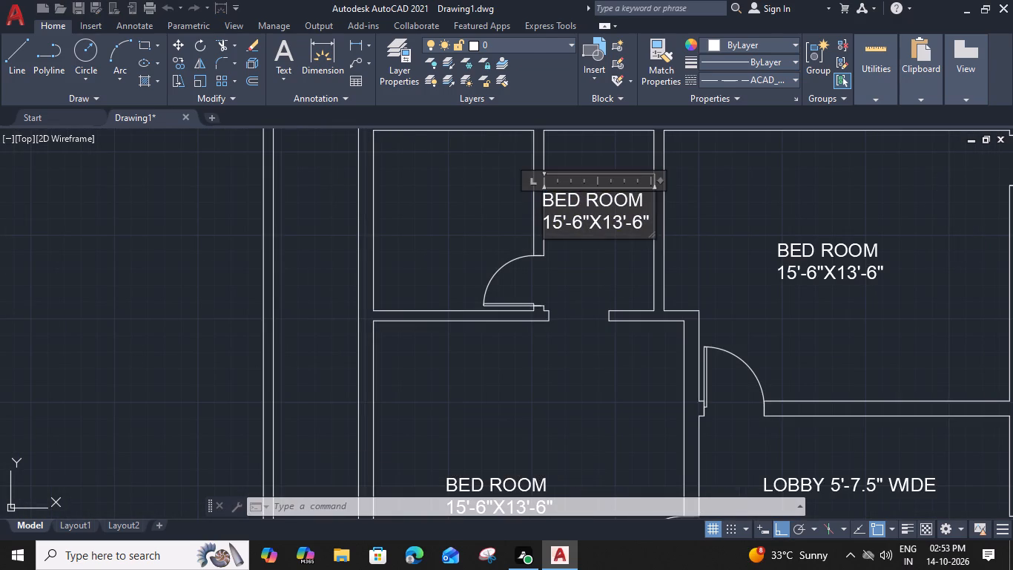
{"action": "left_click", "coordinate": [529, 234]}
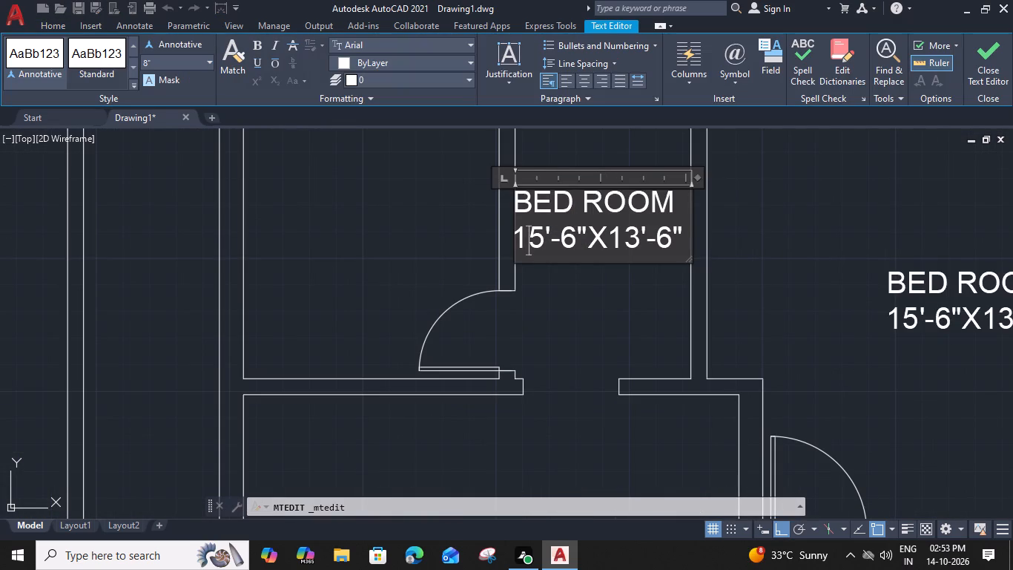
{"action": "key", "text": "BackSpace"}
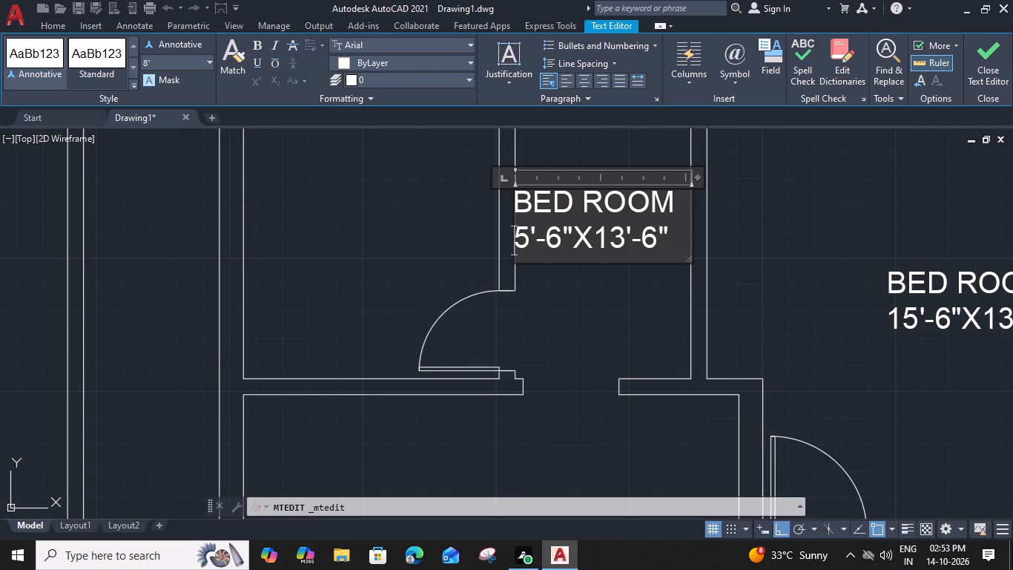
{"action": "left_click_drag", "start_coordinate": [624, 246], "coordinate": [597, 220]}
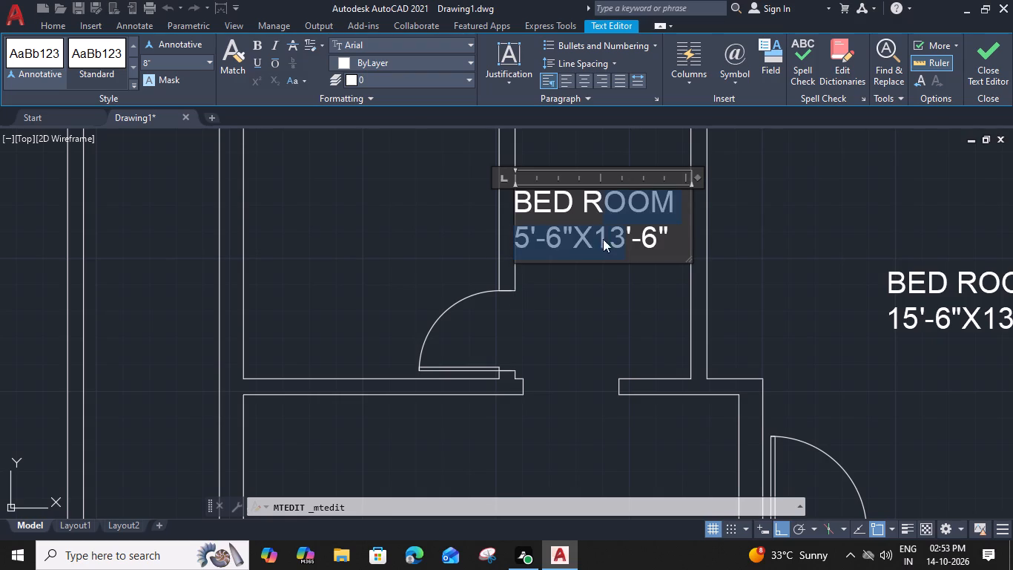
{"action": "left_click", "coordinate": [622, 244]}
{"action": "left_click_drag", "start_coordinate": [621, 243], "coordinate": [598, 238]}
{"action": "key", "text": "9"}
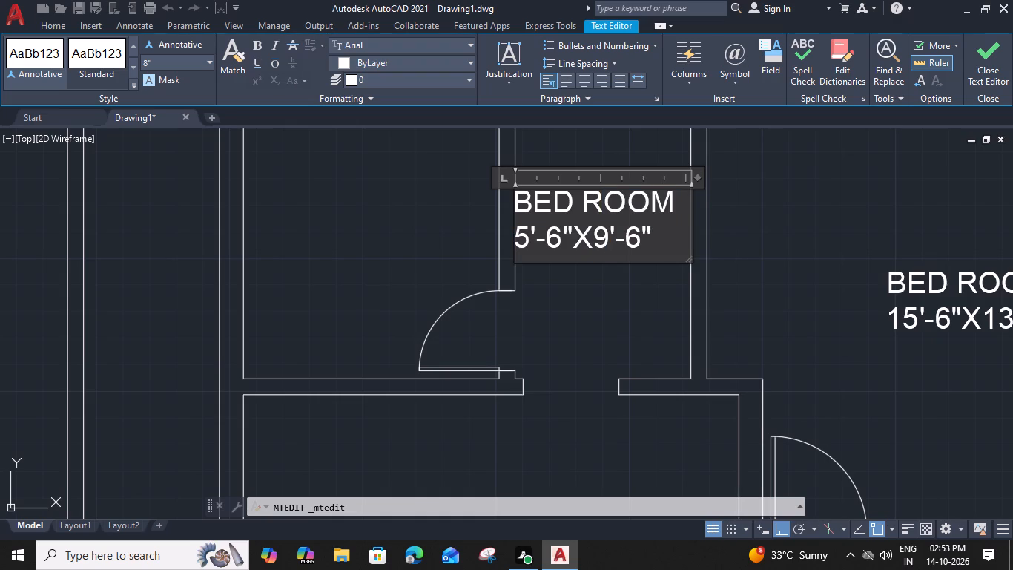
{"action": "left_click_drag", "start_coordinate": [638, 243], "coordinate": [630, 242]}
{"action": "key", "text": "0"}
Rename the narrow room's label DRESS, narrow its text frame to fit, and indent the name to centre it over the size.
{"action": "left_click_drag", "start_coordinate": [672, 200], "coordinate": [504, 215]}
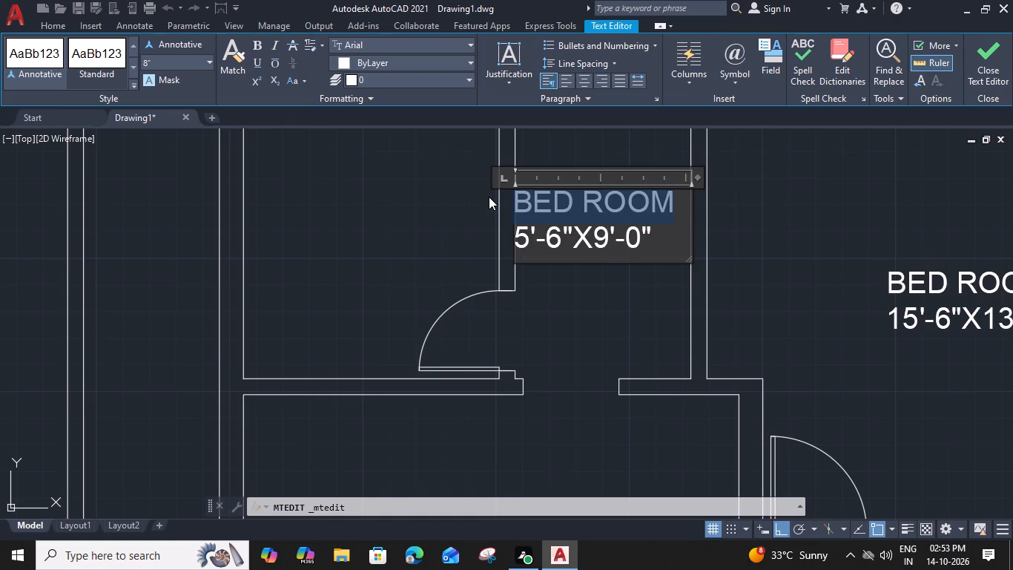
{"action": "type", "text": "DRESS"}
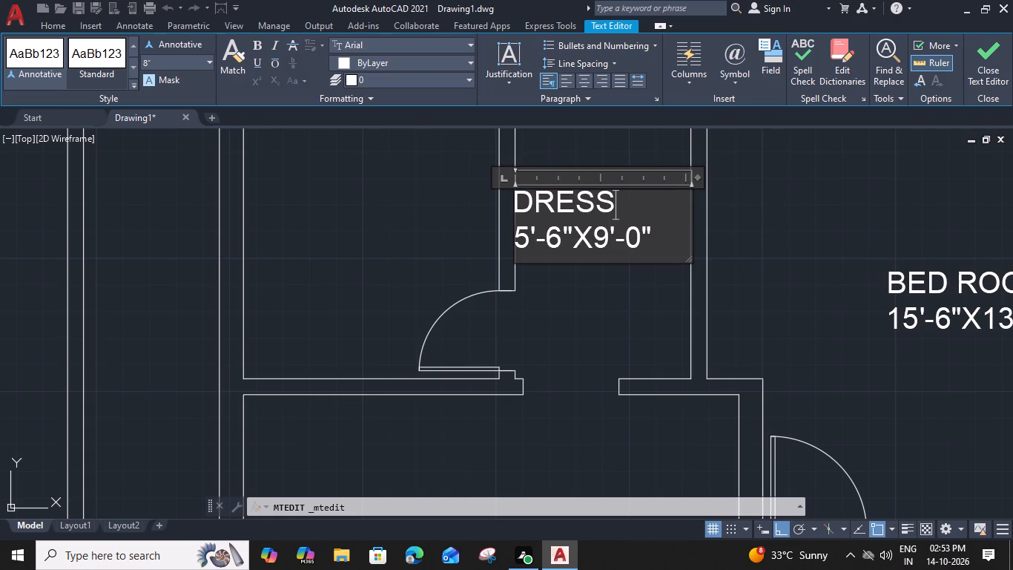
{"action": "left_click_drag", "start_coordinate": [698, 175], "coordinate": [697, 175]}
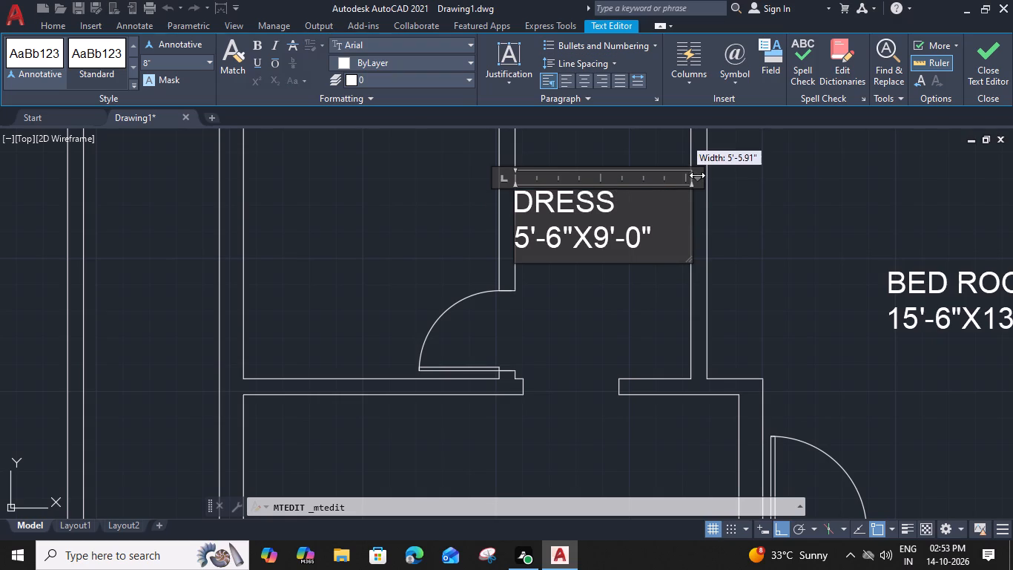
{"action": "left_click_drag", "start_coordinate": [697, 175], "coordinate": [660, 178]}
{"action": "left_click", "coordinate": [518, 200]}
{"action": "key", "text": "space"}
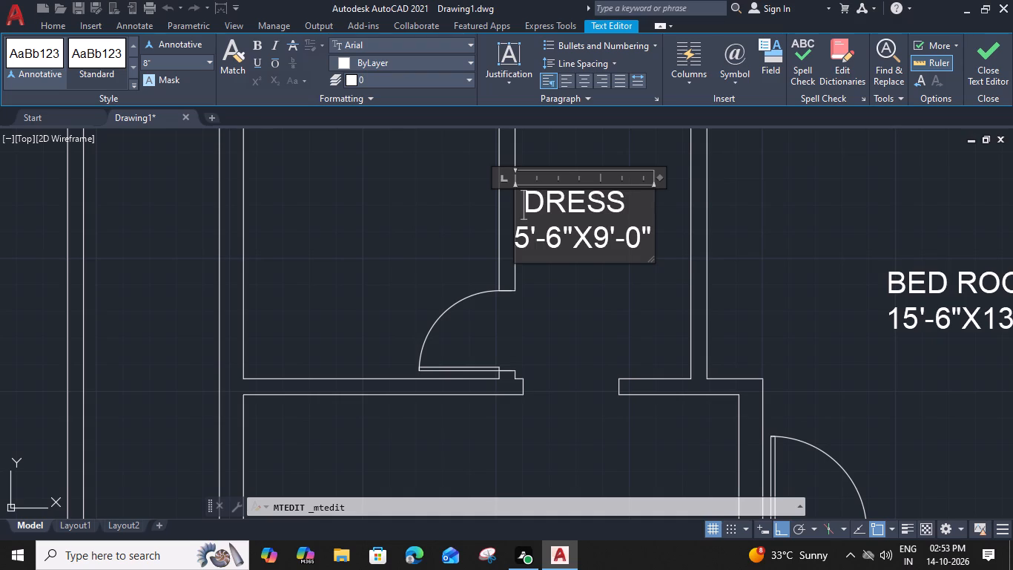
{"action": "key", "text": "space"}
{"action": "left_click", "coordinate": [576, 291]}
Move the DRESS label horizontally right by about 10 inches to centre it between the narrow room's side walls.
{"action": "scroll", "coordinate": [606, 229], "scroll_direction": "down", "scroll_amount": 1}
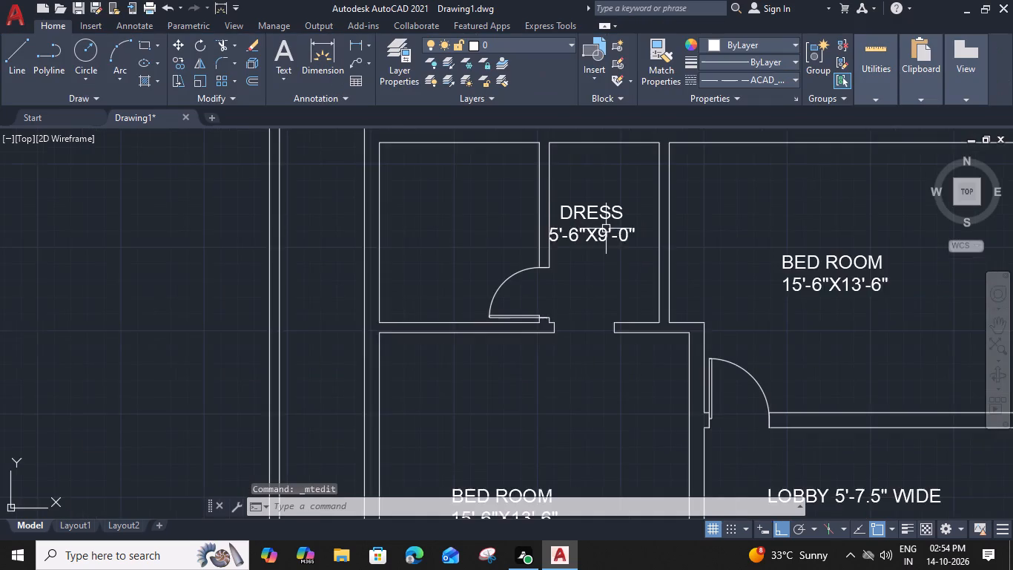
{"action": "middle_click_drag", "start_coordinate": [606, 229], "coordinate": [541, 247]}
{"action": "left_click", "coordinate": [563, 255]}
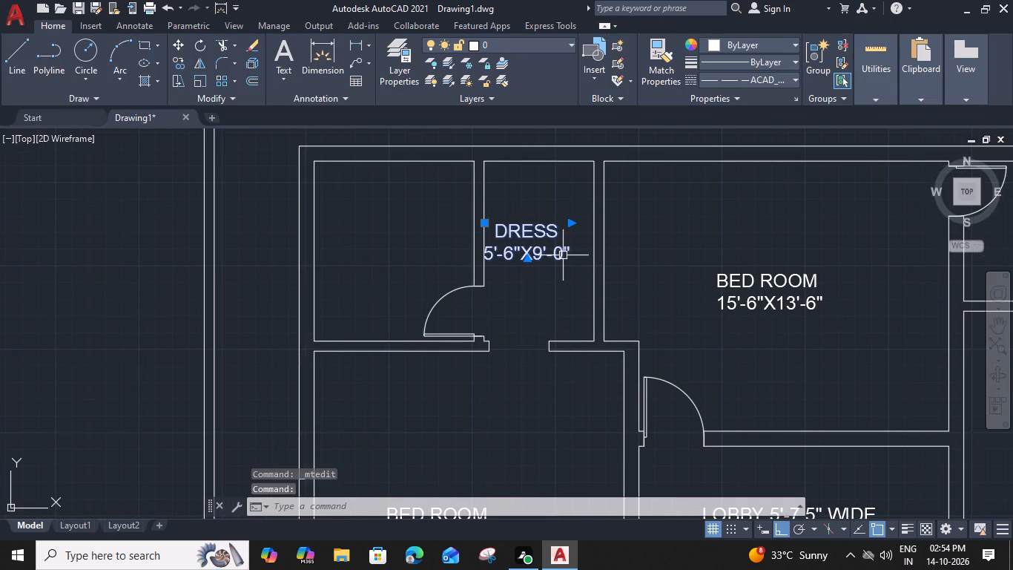
{"action": "key", "text": "m"}
{"action": "key", "text": "space"}
{"action": "left_click", "coordinate": [573, 264]}
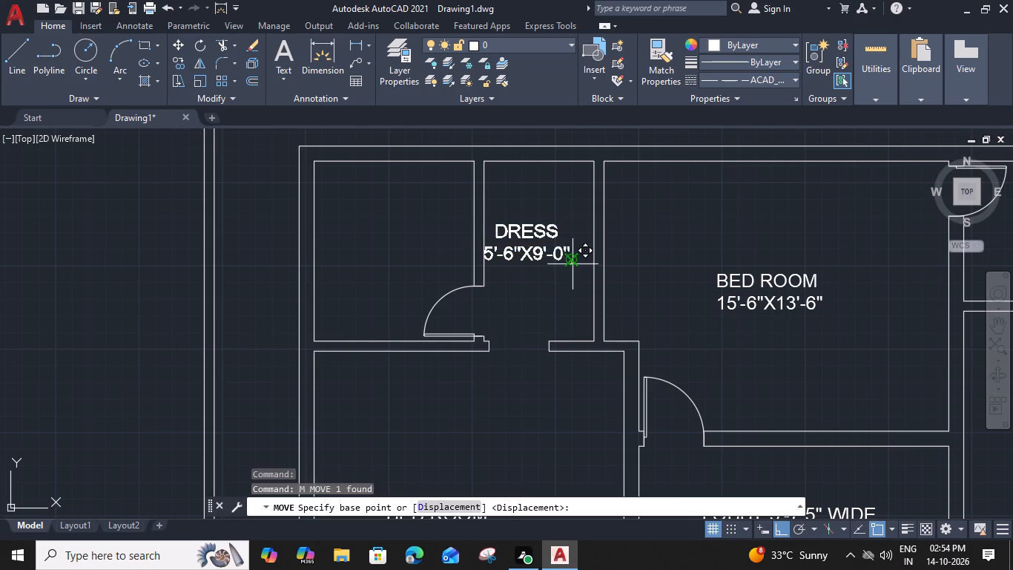
{"action": "scroll", "coordinate": [581, 266], "scroll_direction": "up", "scroll_amount": 1}
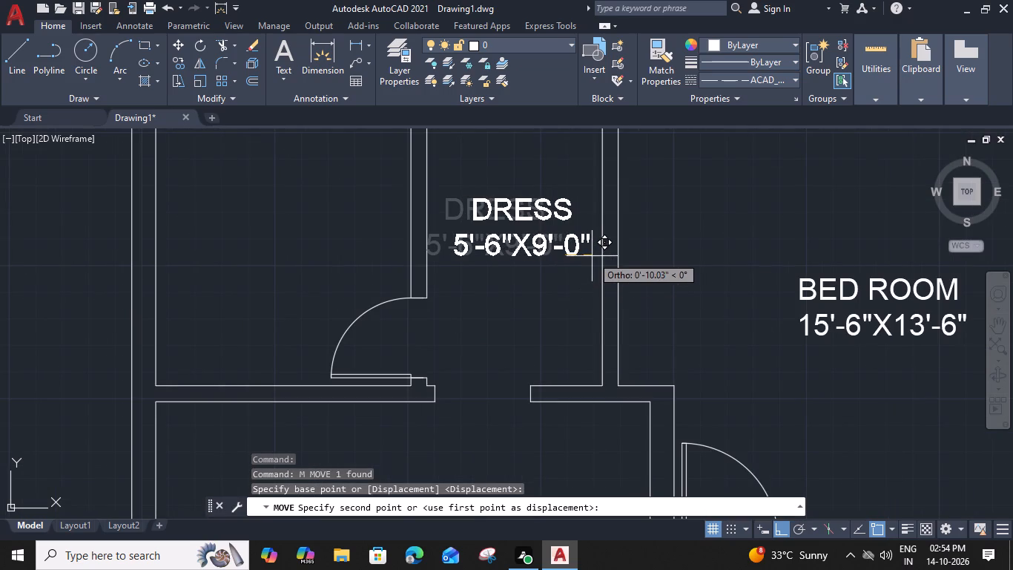
{"action": "left_click", "coordinate": [592, 256]}
Copy the DRESS 5'-6"X9'-0" label horizontally into the corner room to its left.
{"action": "scroll", "coordinate": [488, 283], "scroll_direction": "down", "scroll_amount": 2}
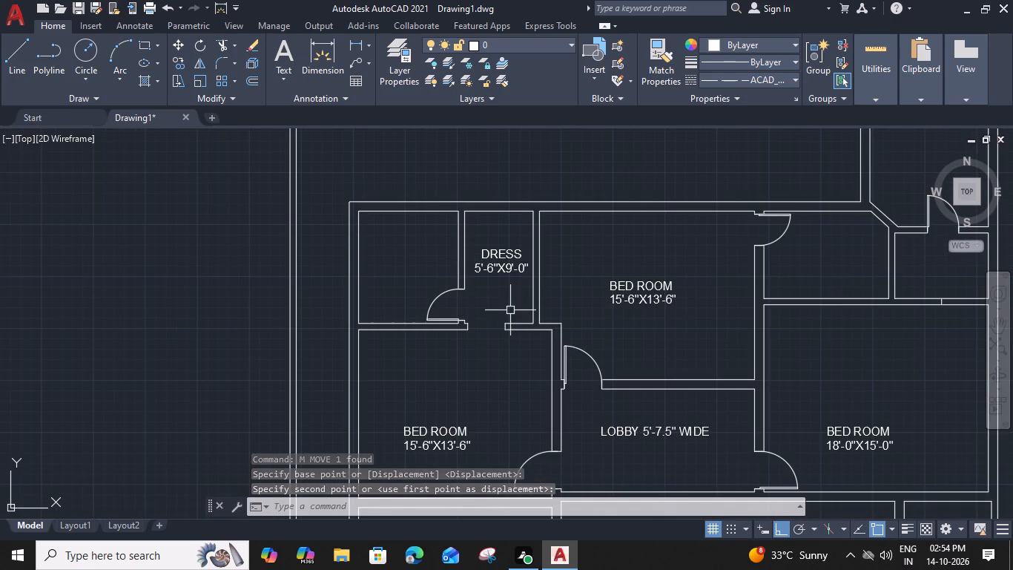
{"action": "left_click", "coordinate": [498, 265]}
{"action": "key", "text": "c"}
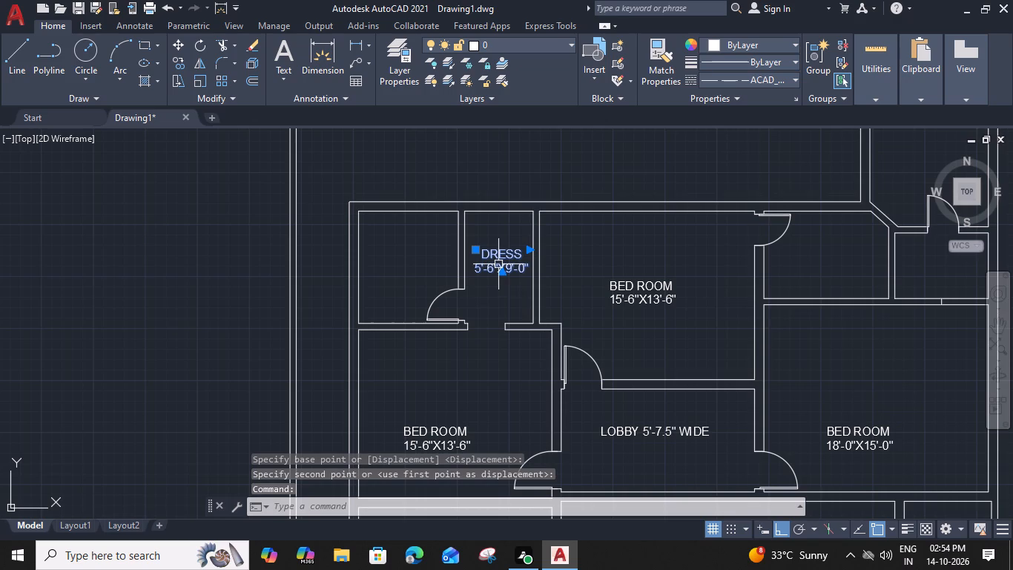
{"action": "key", "text": "o"}
{"action": "key", "text": "space"}
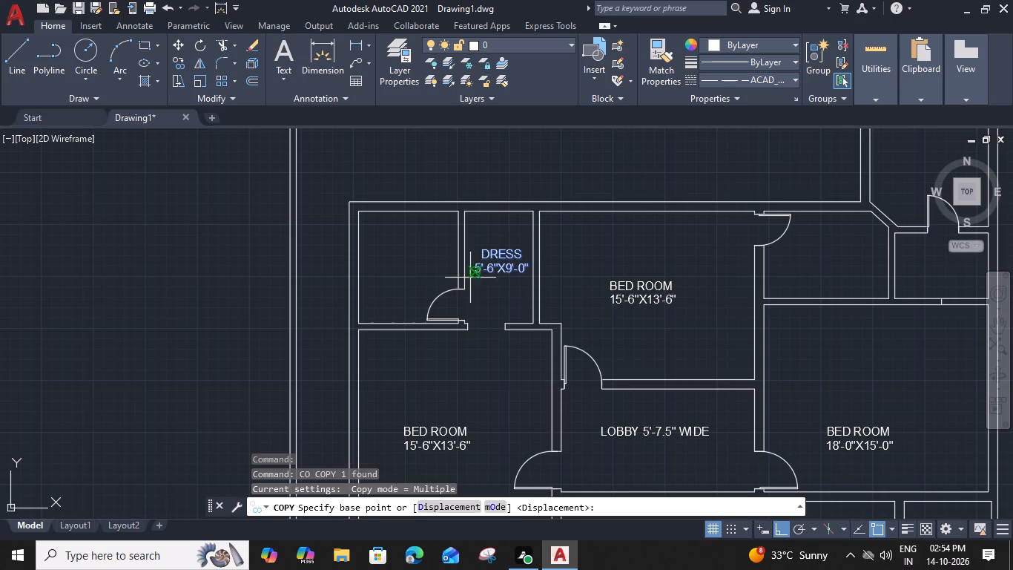
{"action": "left_click", "coordinate": [471, 276]}
{"action": "left_click", "coordinate": [387, 278]}
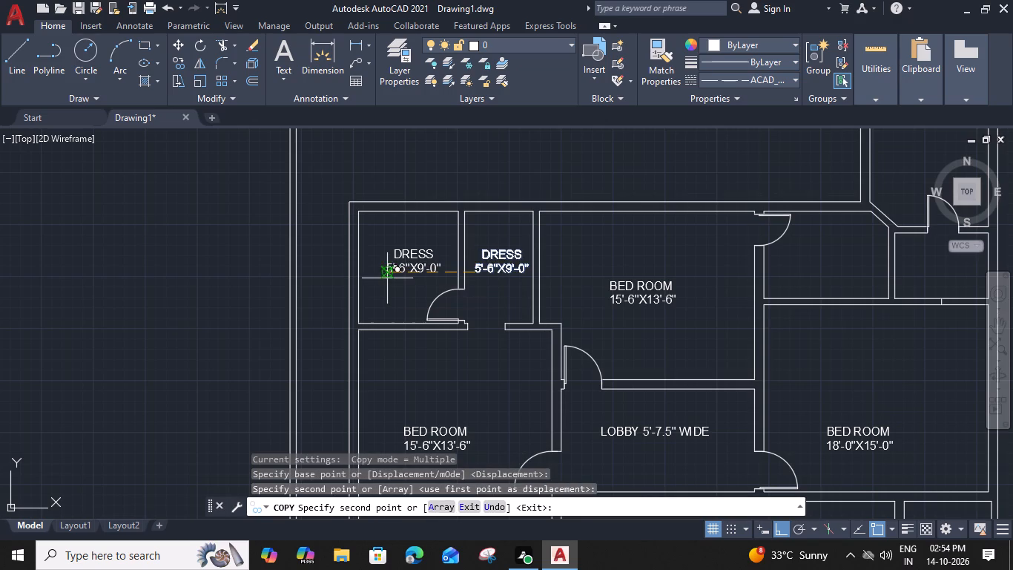
{"action": "key", "text": "Escape"}
Change the size line of the copied DRESS label in the corner room to 8'-0"X9'-0".
{"action": "scroll", "coordinate": [388, 275], "scroll_direction": "up", "scroll_amount": 2}
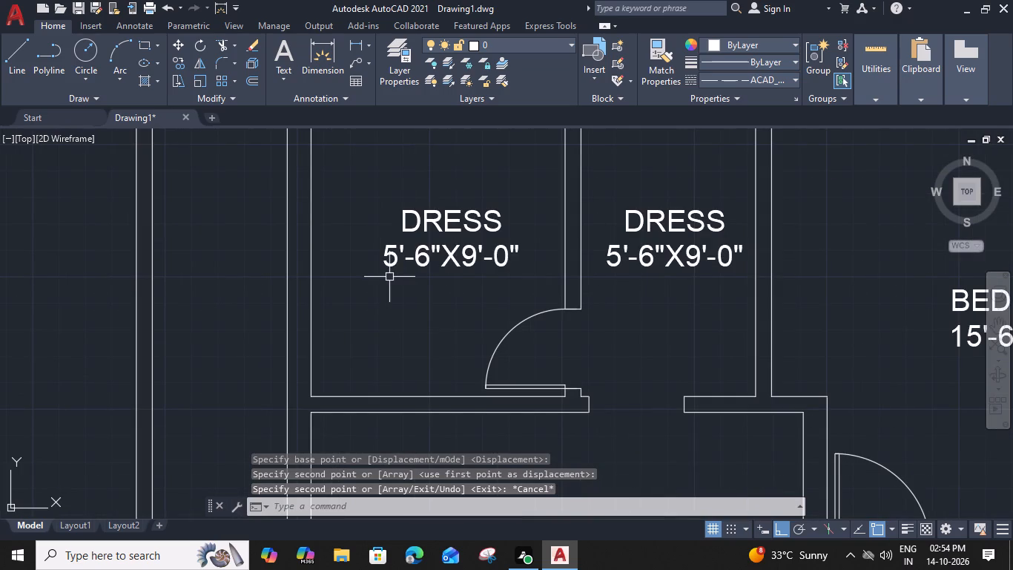
{"action": "double_click", "coordinate": [416, 258]}
{"action": "scroll", "coordinate": [416, 259], "scroll_direction": "up", "scroll_amount": 1}
{"action": "middle_click_drag", "start_coordinate": [453, 244], "coordinate": [466, 289]}
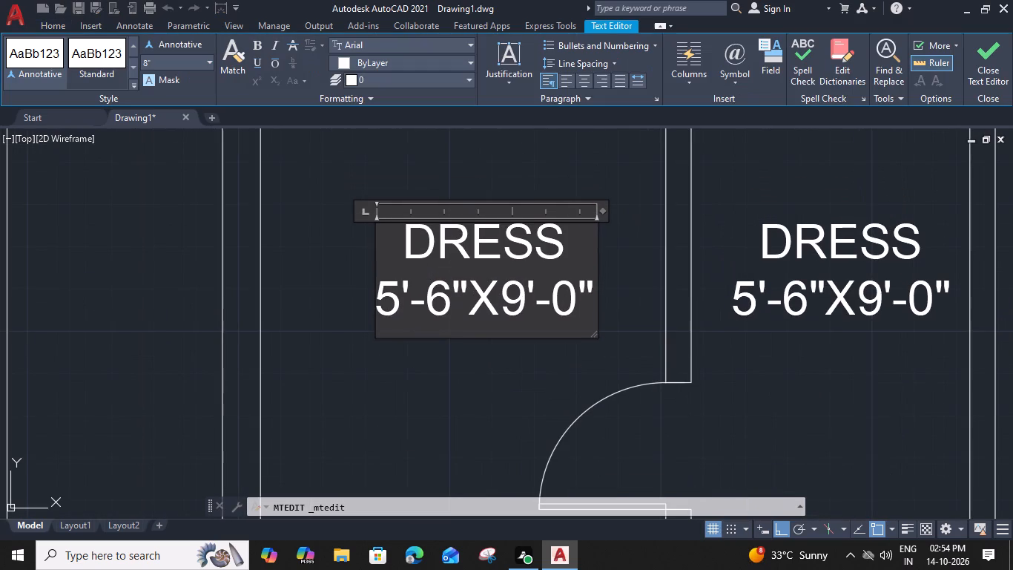
{"action": "left_click_drag", "start_coordinate": [397, 301], "coordinate": [372, 304]}
{"action": "key", "text": "8"}
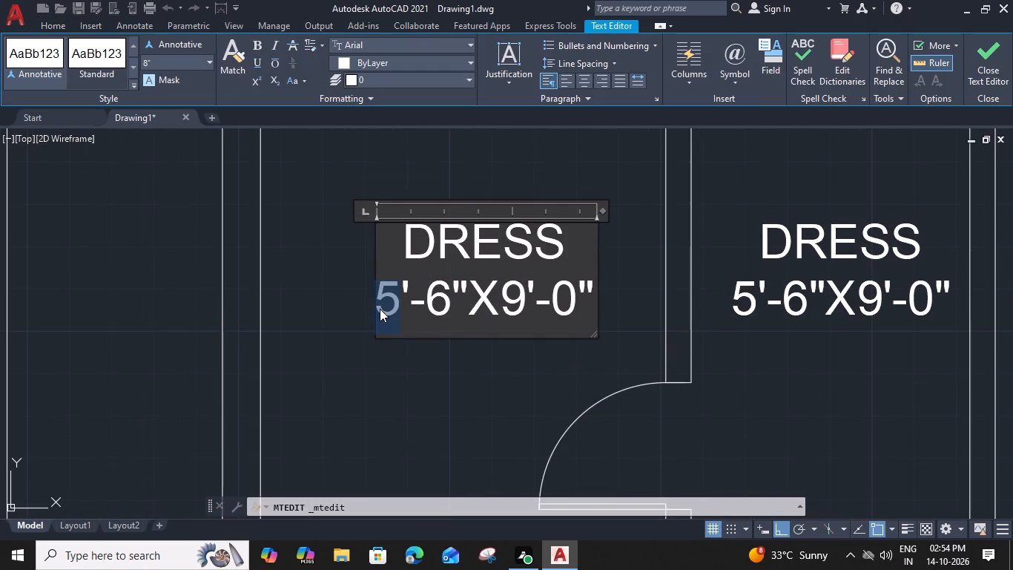
{"action": "left_click_drag", "start_coordinate": [447, 305], "coordinate": [432, 305]}
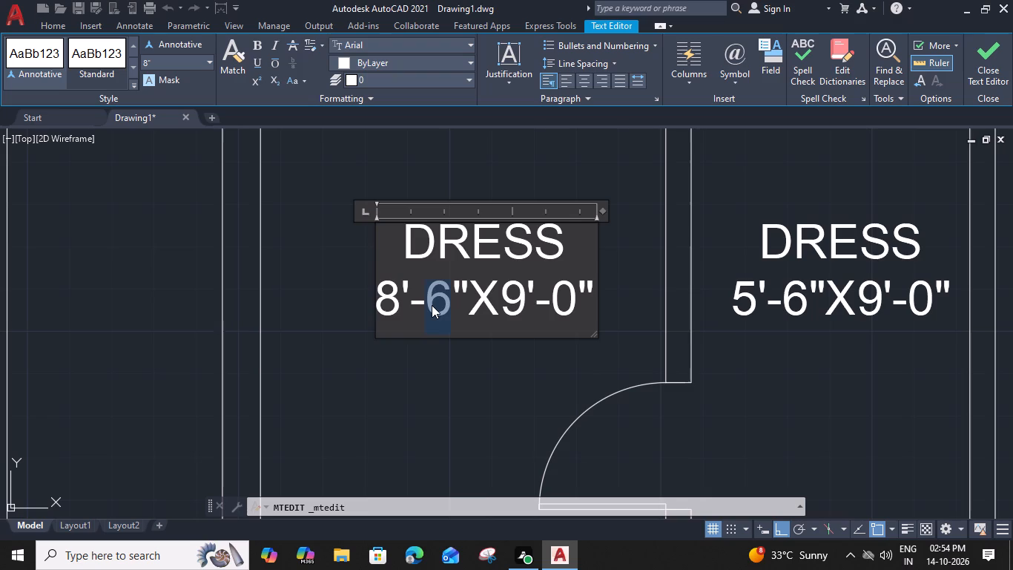
{"action": "key", "text": "0"}
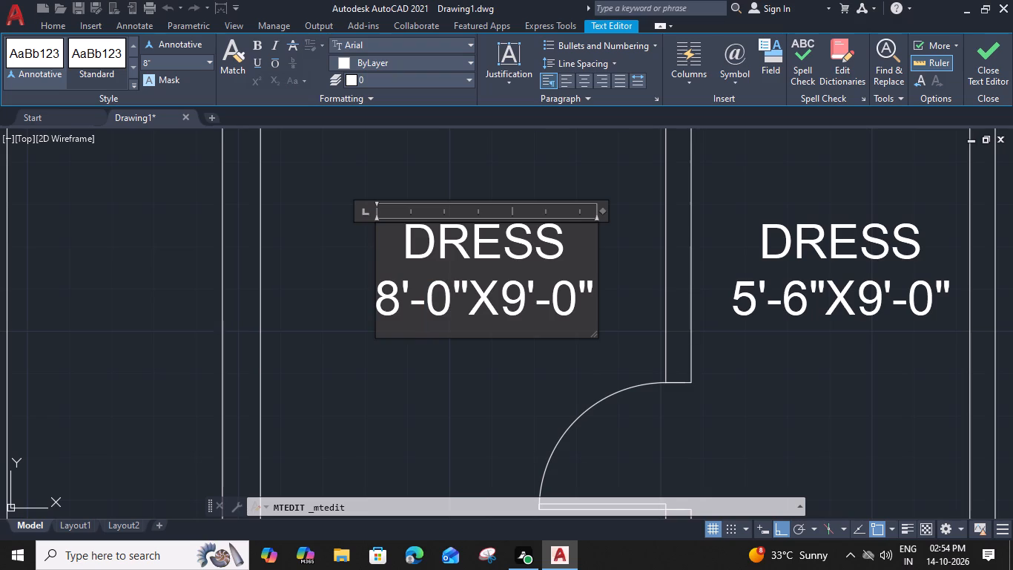
Rename the corner room's 8'-0"X9'-0" label BATH and indent the name one more space to centre it over the size.
{"action": "left_click_drag", "start_coordinate": [560, 248], "coordinate": [403, 261]}
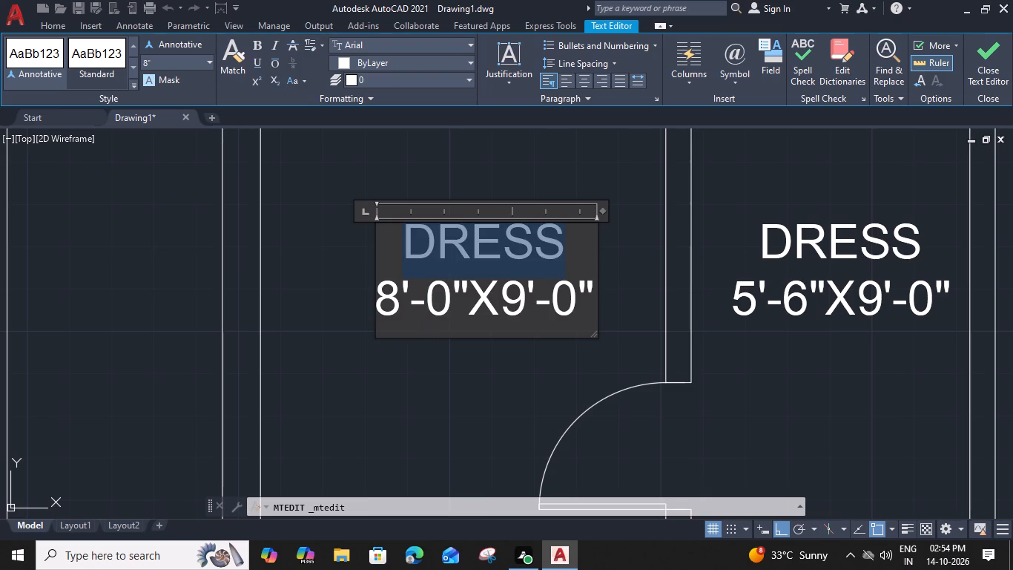
{"action": "type", "text": "BATH"}
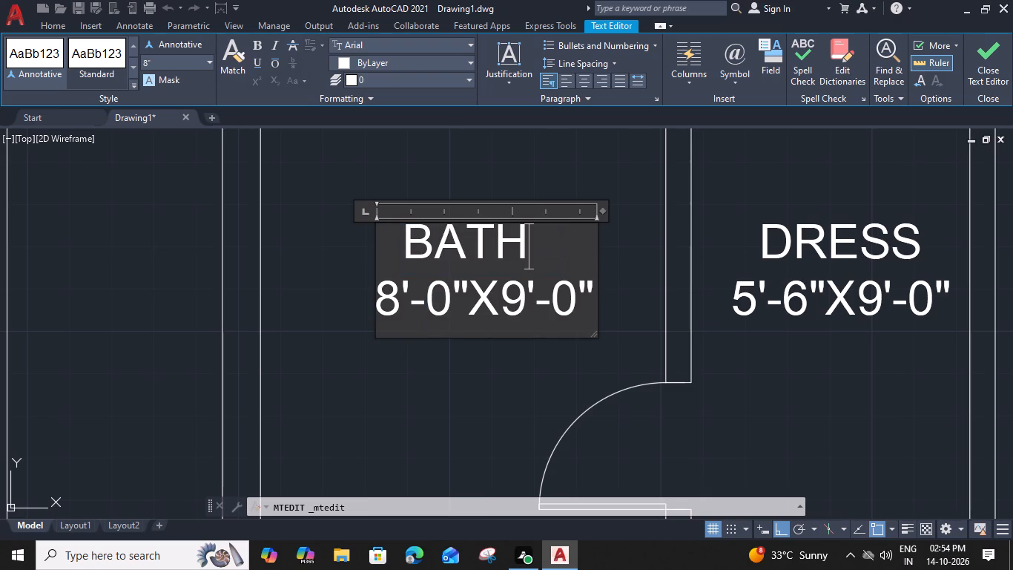
{"action": "left_click", "coordinate": [403, 242]}
{"action": "key", "text": "space"}
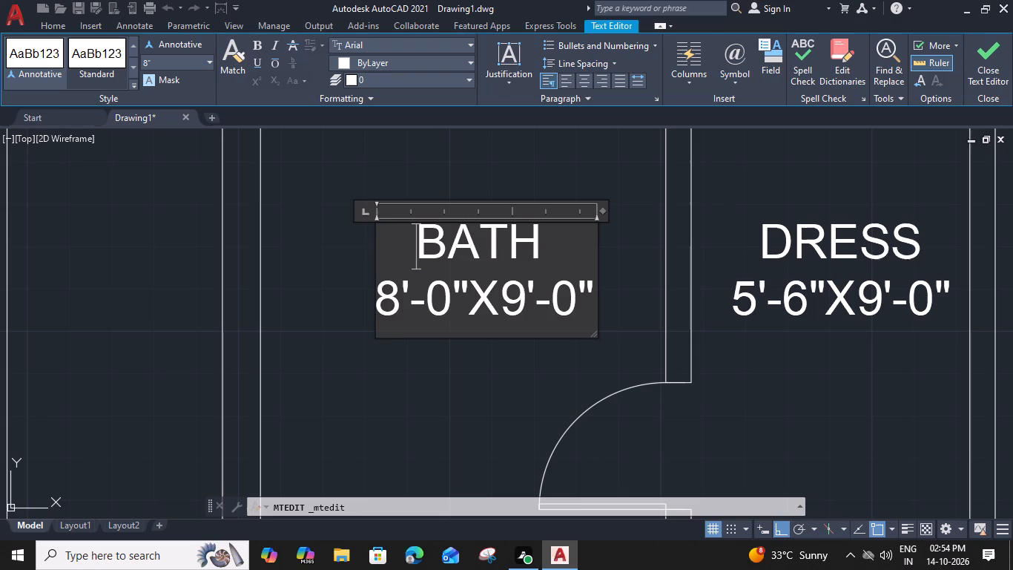
{"action": "left_click", "coordinate": [491, 379]}
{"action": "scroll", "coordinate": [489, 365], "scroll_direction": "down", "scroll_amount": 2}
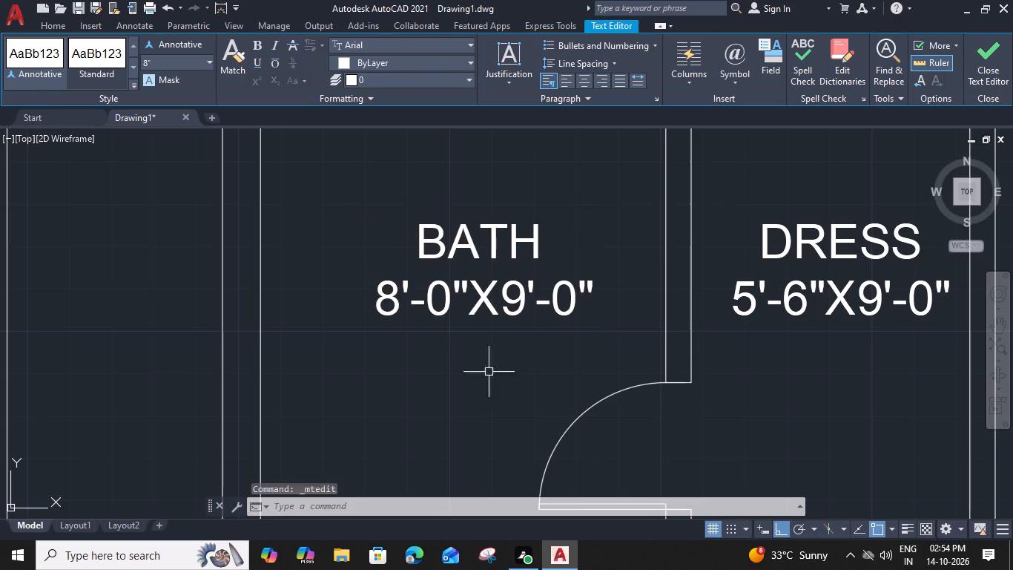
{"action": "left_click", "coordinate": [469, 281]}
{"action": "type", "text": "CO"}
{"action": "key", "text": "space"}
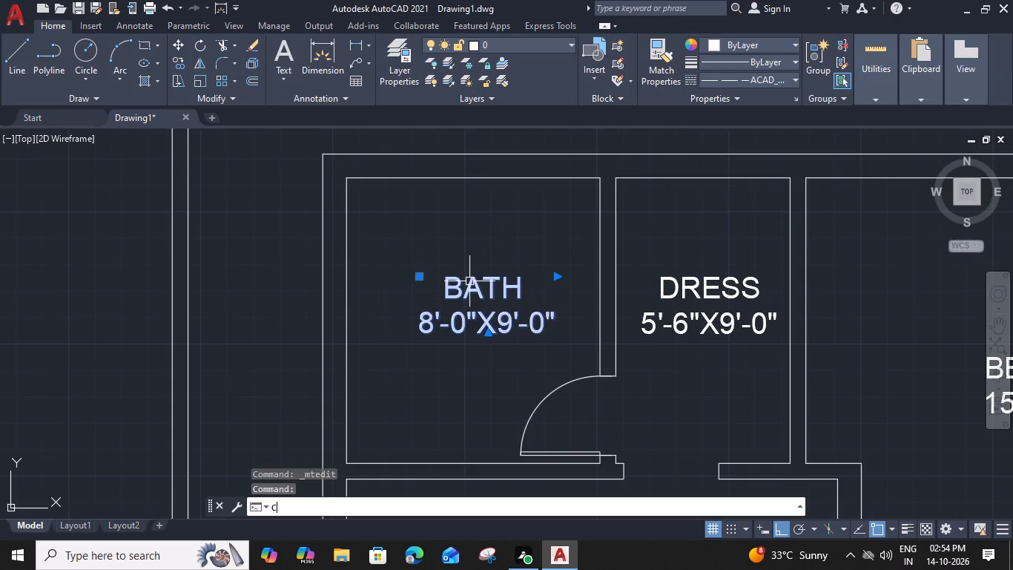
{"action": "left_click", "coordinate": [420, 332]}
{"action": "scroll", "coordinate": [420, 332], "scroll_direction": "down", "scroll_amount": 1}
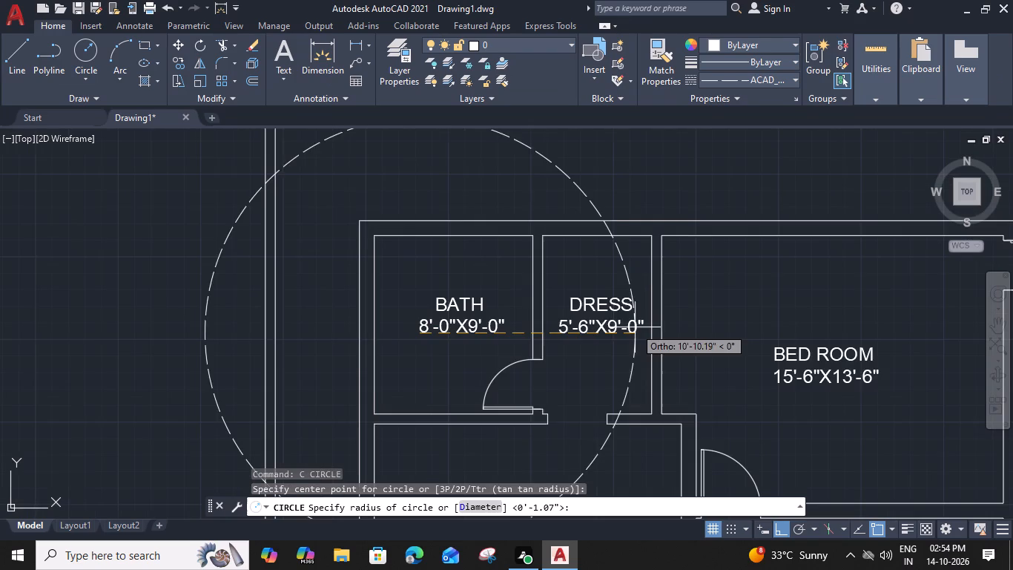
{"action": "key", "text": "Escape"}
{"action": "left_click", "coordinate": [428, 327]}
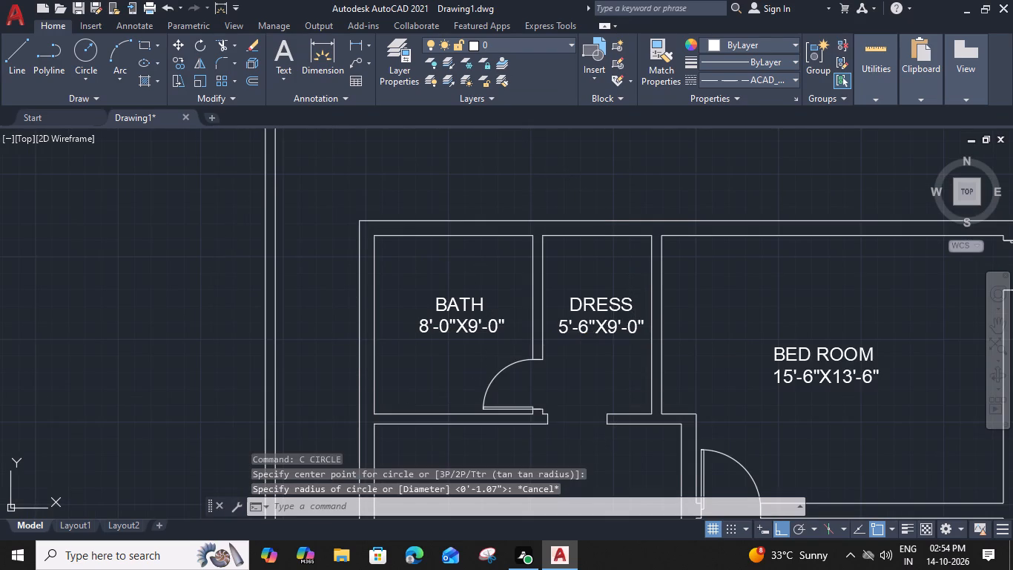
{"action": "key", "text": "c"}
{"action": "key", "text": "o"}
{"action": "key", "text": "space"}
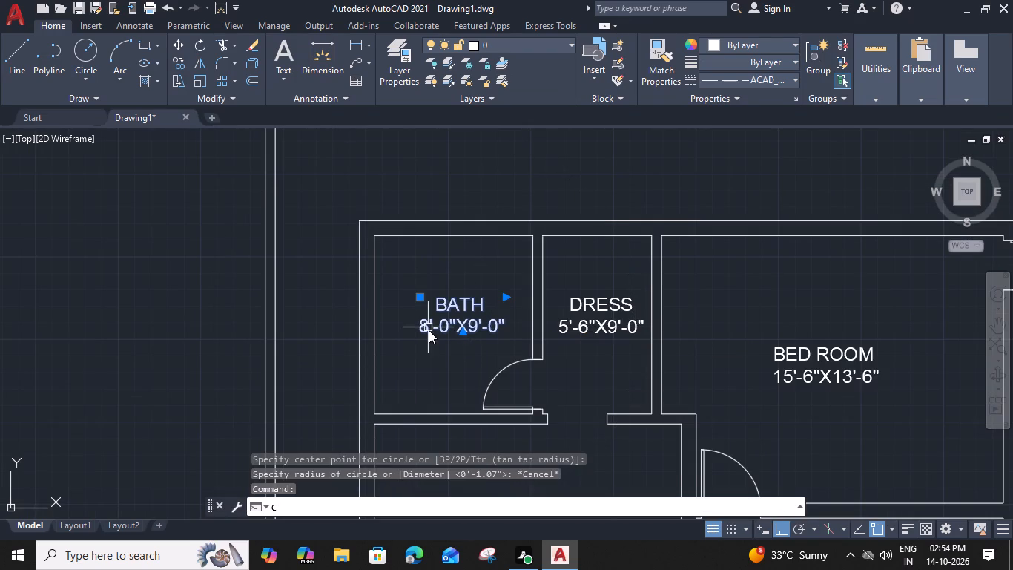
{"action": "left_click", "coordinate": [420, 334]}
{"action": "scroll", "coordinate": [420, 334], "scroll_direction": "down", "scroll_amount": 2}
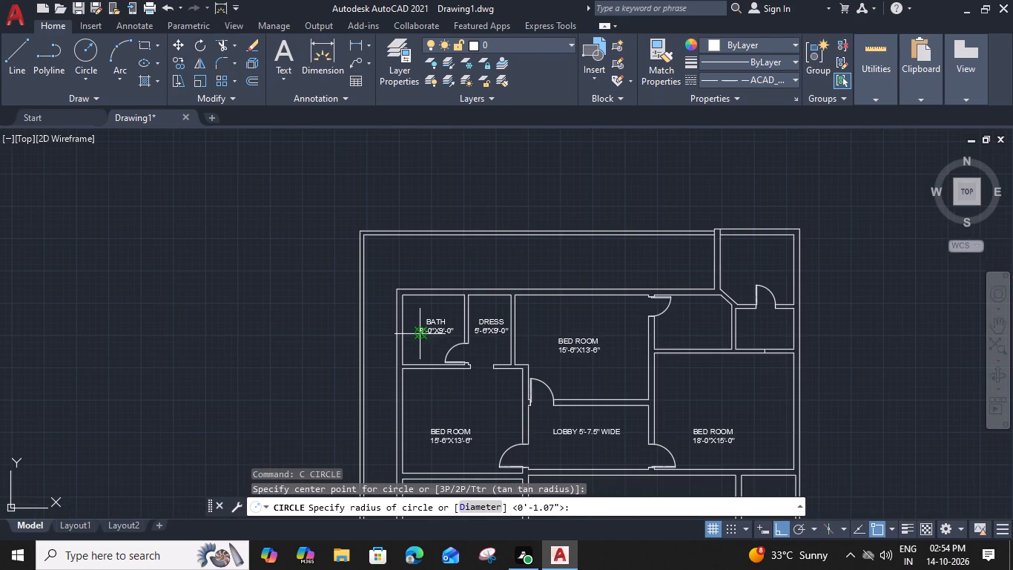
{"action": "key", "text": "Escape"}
Copy the BATH 8'-0"X9'-0" label horizontally into the angled-corner room on the other side of the upper 15'-6"X13'-6" bedroom.
{"action": "scroll", "coordinate": [421, 330], "scroll_direction": "up", "scroll_amount": 2}
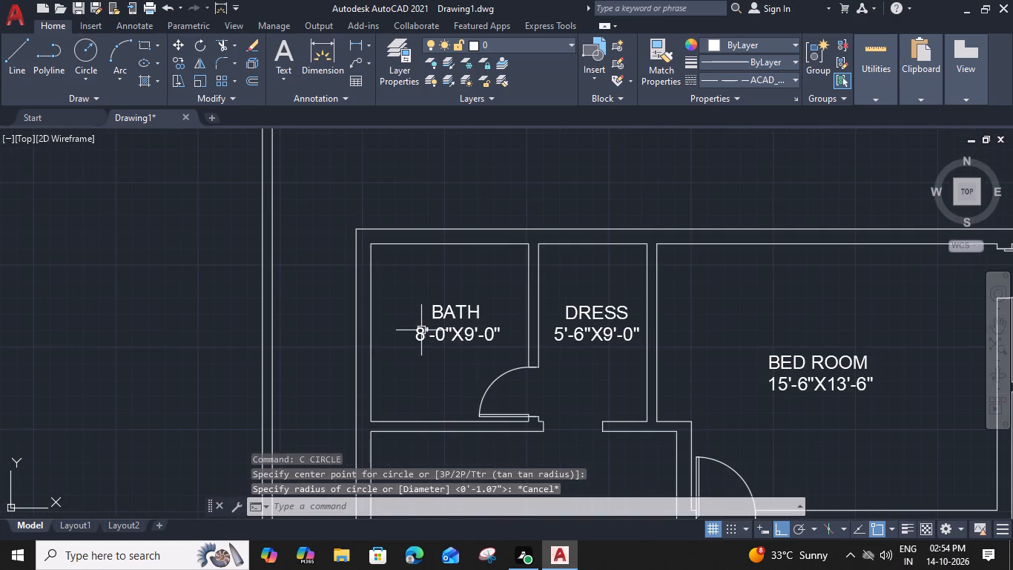
{"action": "left_click", "coordinate": [421, 330]}
{"action": "key", "text": "c"}
{"action": "key", "text": "o"}
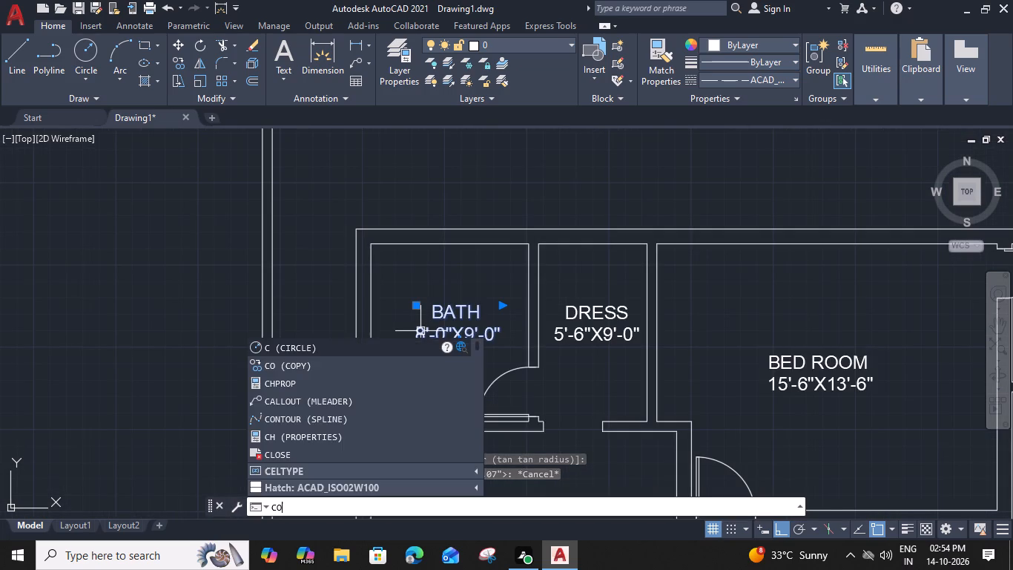
{"action": "key", "text": "space"}
{"action": "left_click", "coordinate": [415, 343]}
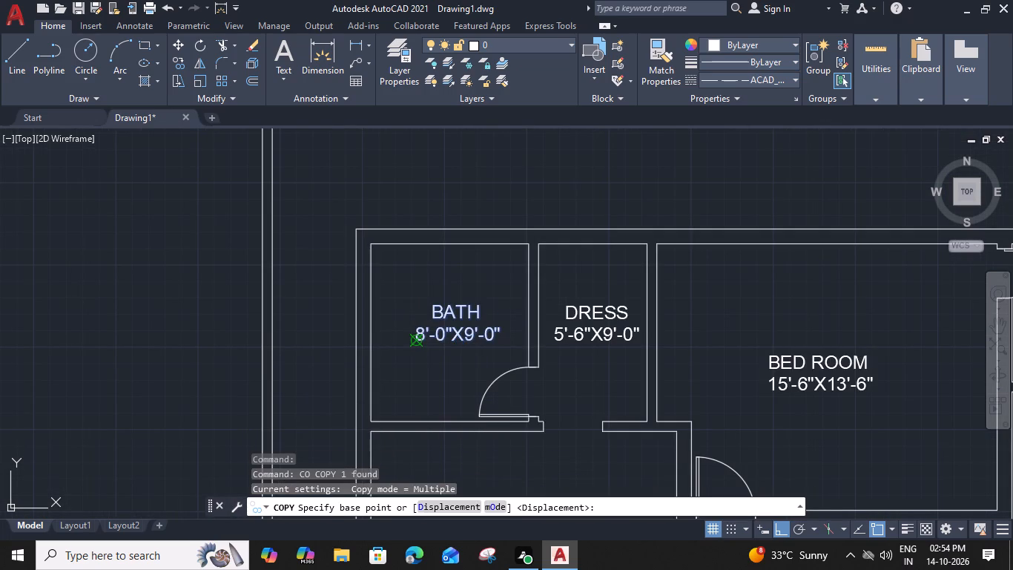
{"action": "middle_click_drag", "start_coordinate": [601, 325], "coordinate": [358, 301]}
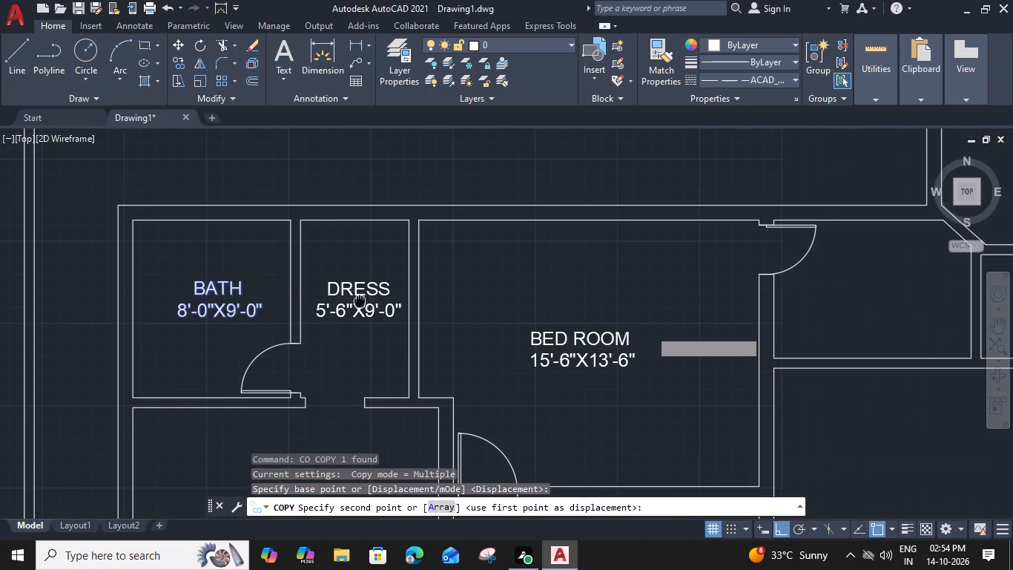
{"action": "left_click", "coordinate": [815, 321]}
{"action": "key", "text": "Escape"}
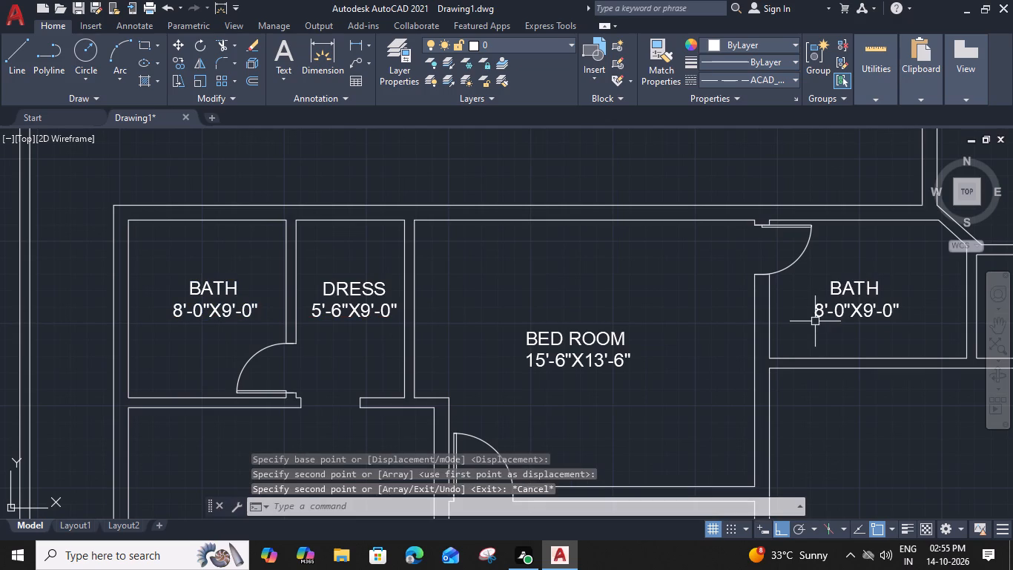
Change the size line of the copied BATH label in the angled-corner room to 10'-0"X7'-0".
{"action": "middle_click_drag", "start_coordinate": [805, 347], "coordinate": [801, 345]}
{"action": "middle_click_drag", "start_coordinate": [801, 345], "coordinate": [619, 330]}
{"action": "double_click", "coordinate": [665, 292]}
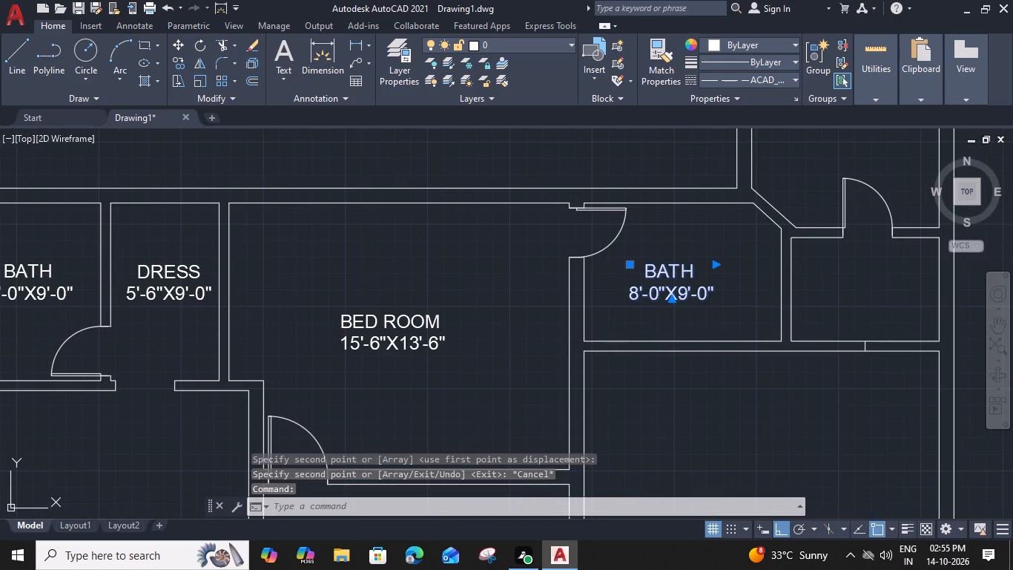
{"action": "scroll", "coordinate": [639, 291], "scroll_direction": "up", "scroll_amount": 1}
{"action": "left_click_drag", "start_coordinate": [636, 296], "coordinate": [624, 295]}
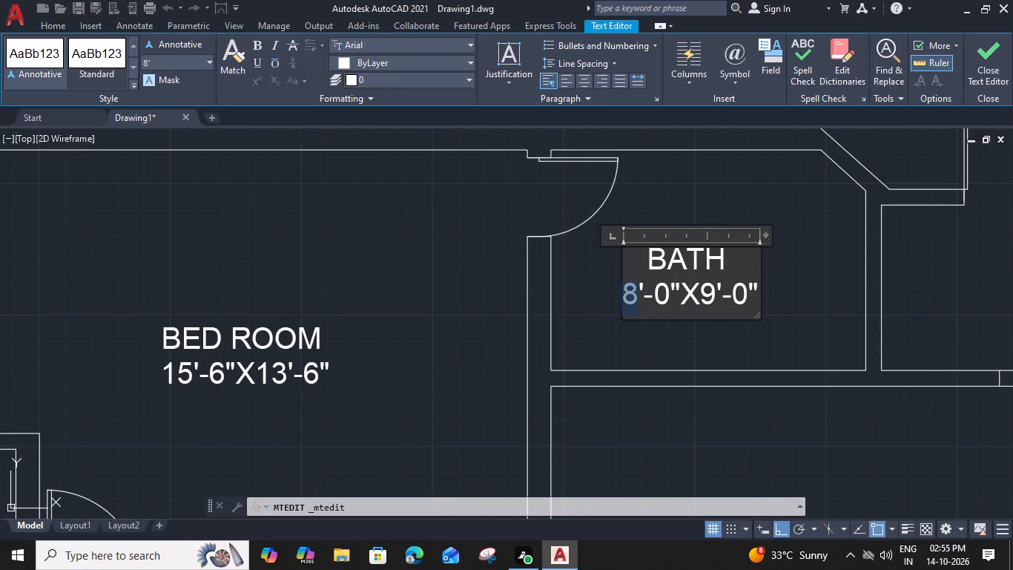
{"action": "left_click_drag", "start_coordinate": [624, 295], "coordinate": [624, 295]}
{"action": "key", "text": "1"}
{"action": "key", "text": "0"}
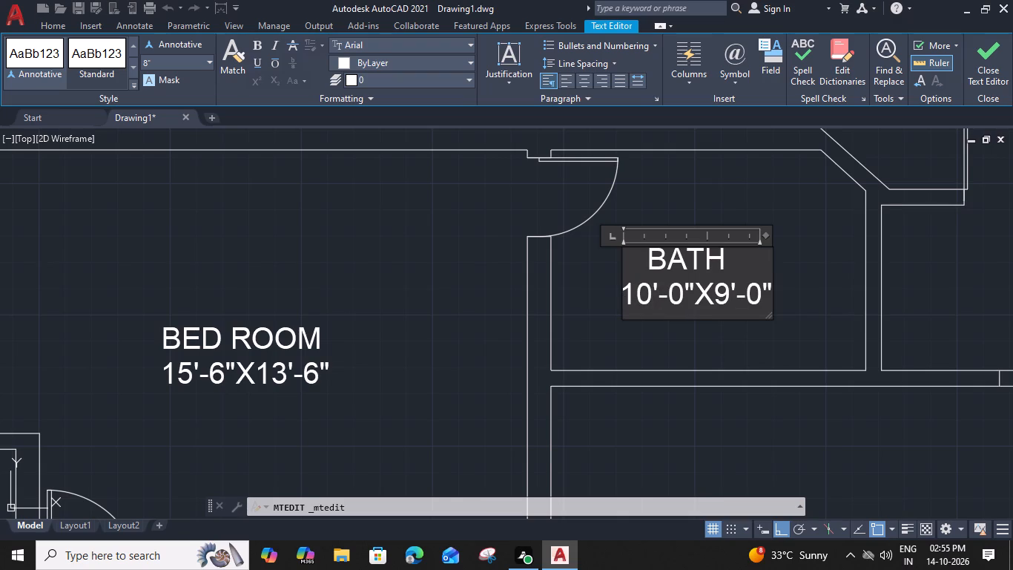
{"action": "left_click_drag", "start_coordinate": [730, 298], "coordinate": [722, 298]}
{"action": "key", "text": "7"}
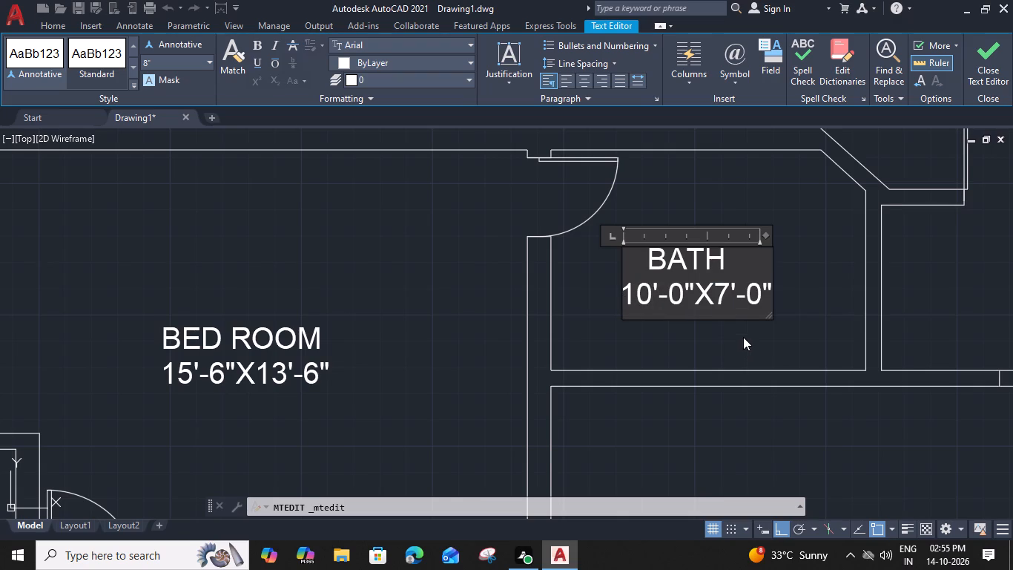
{"action": "left_click", "coordinate": [743, 335]}
Copy the DRESS 5'-6"X9'-0" label horizontally into the small room just east of the 10'-0"X7'-0" bath.
{"action": "scroll", "coordinate": [743, 335], "scroll_direction": "down", "scroll_amount": 2}
{"action": "middle_click_drag", "start_coordinate": [736, 335], "coordinate": [594, 320]}
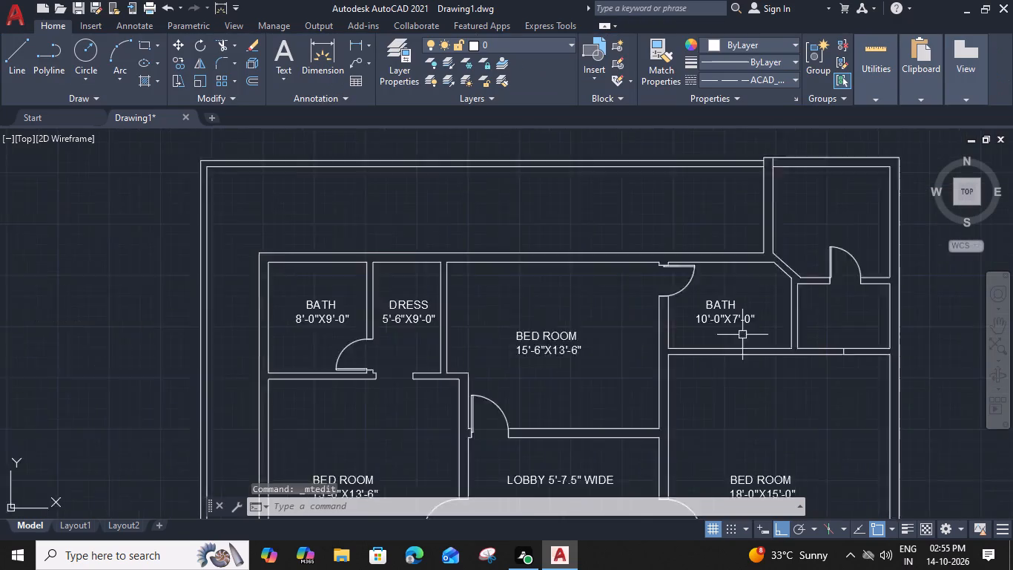
{"action": "middle_click_drag", "start_coordinate": [594, 320], "coordinate": [555, 317]}
{"action": "left_click", "coordinate": [539, 295]}
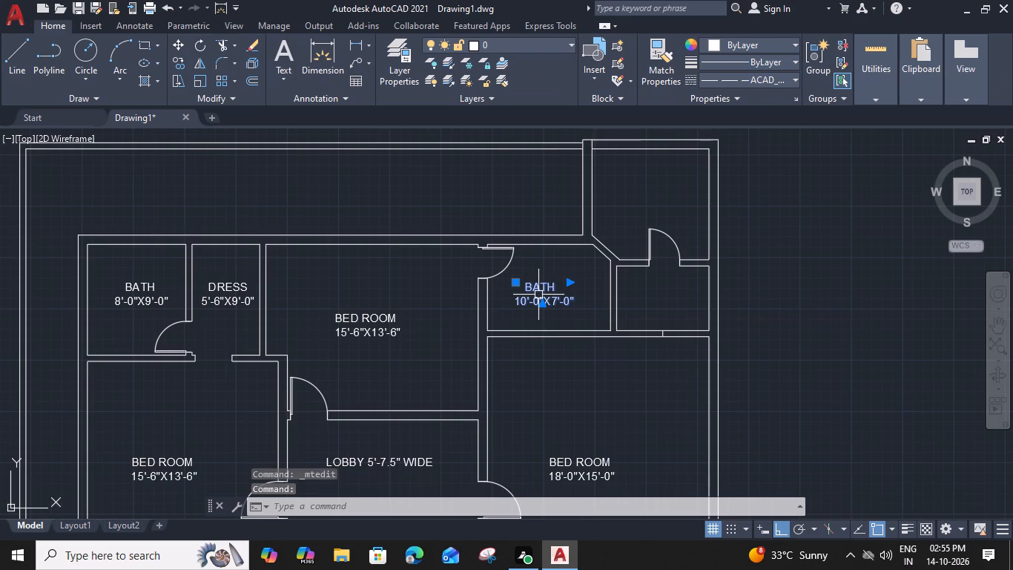
{"action": "left_click", "coordinate": [232, 290]}
{"action": "key", "text": "c"}
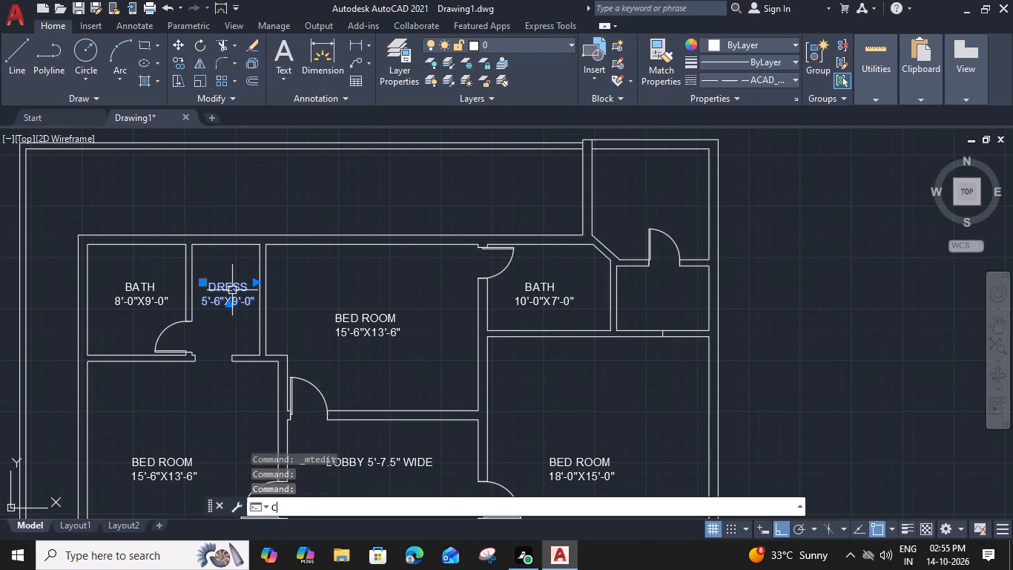
{"action": "key", "text": "o"}
{"action": "key", "text": "space"}
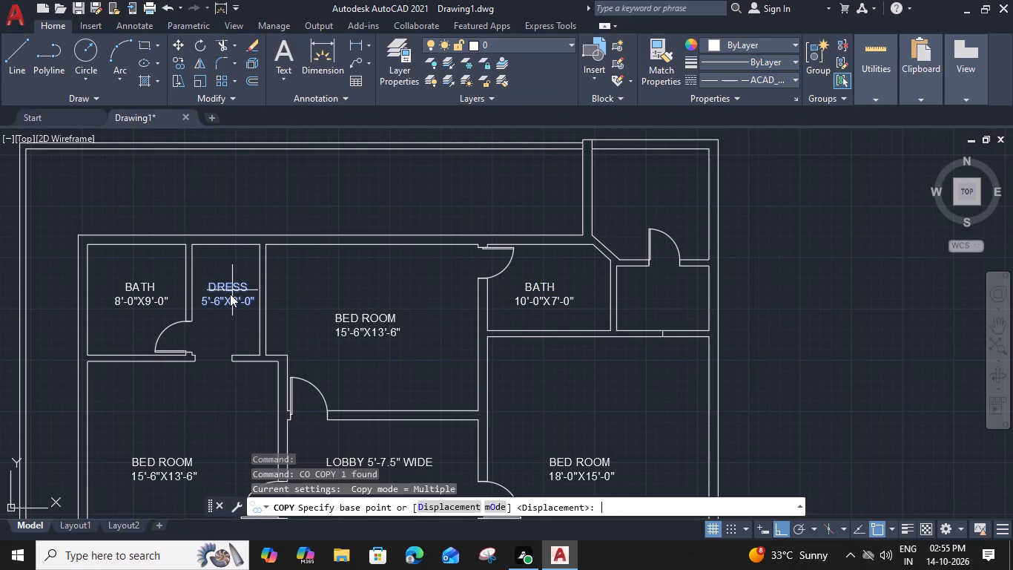
{"action": "left_click", "coordinate": [254, 307]}
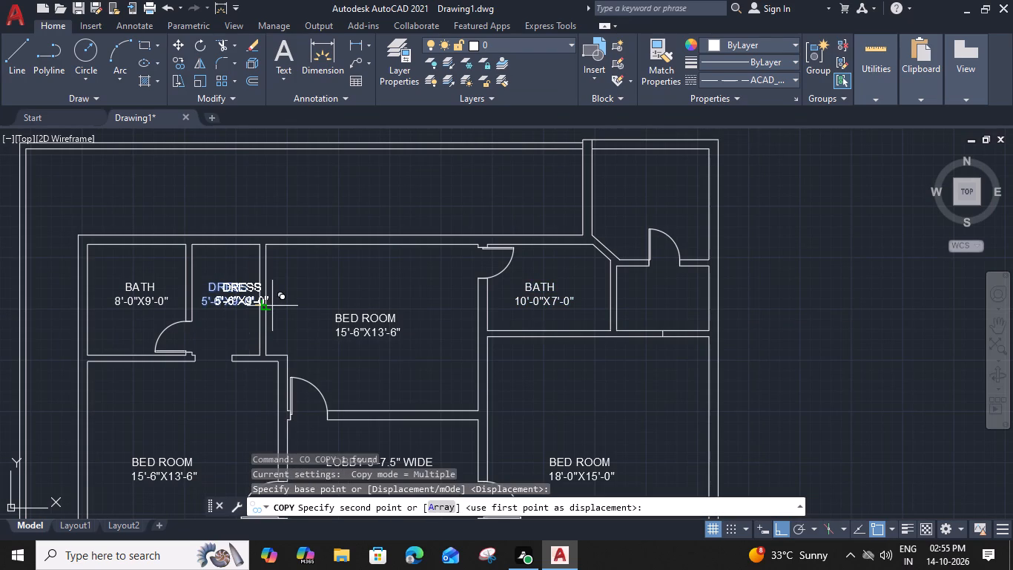
{"action": "left_click", "coordinate": [690, 303]}
{"action": "key", "text": "Escape"}
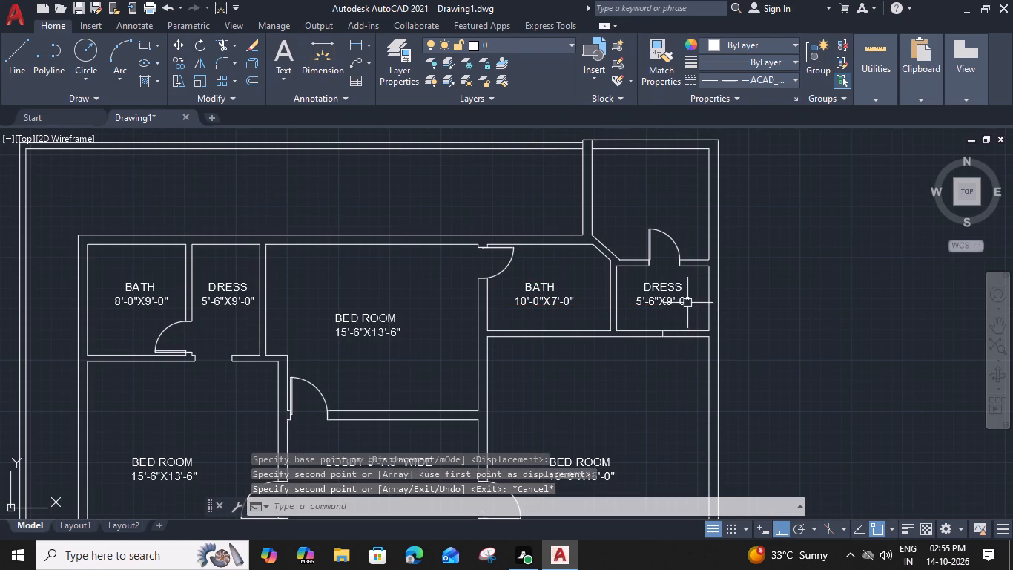
Change the size line of the copied DRESS label in the small room to 7'-7.5"X5'-3".
{"action": "scroll", "coordinate": [664, 302], "scroll_direction": "up", "scroll_amount": 1}
{"action": "double_click", "coordinate": [664, 300]}
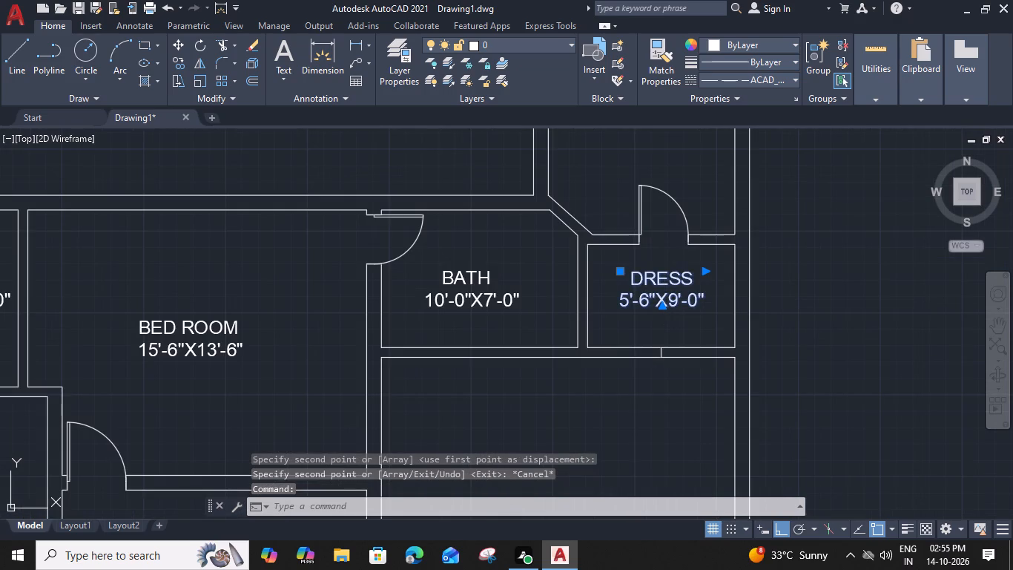
{"action": "scroll", "coordinate": [639, 306], "scroll_direction": "up", "scroll_amount": 1}
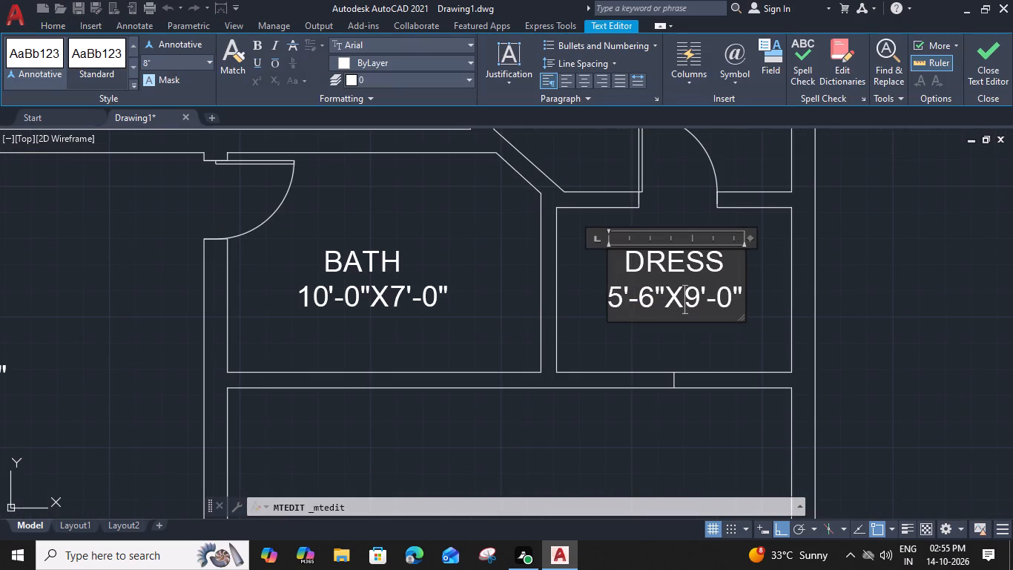
{"action": "left_click_drag", "start_coordinate": [621, 303], "coordinate": [610, 303]}
{"action": "key", "text": "7"}
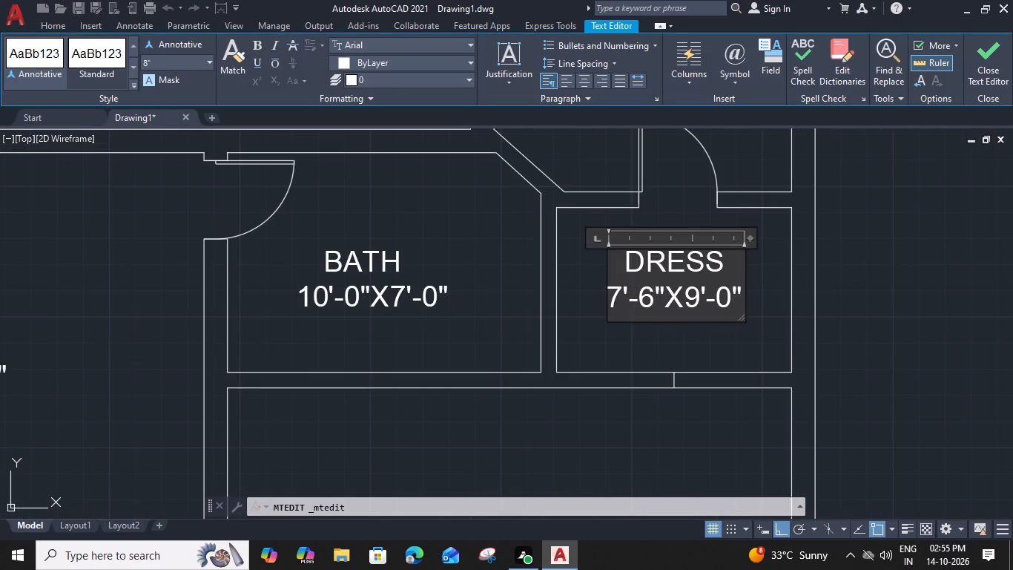
{"action": "left_click_drag", "start_coordinate": [653, 296], "coordinate": [644, 294]}
{"action": "key", "text": "7"}
{"action": "key", "text": "period"}
{"action": "key", "text": "5"}
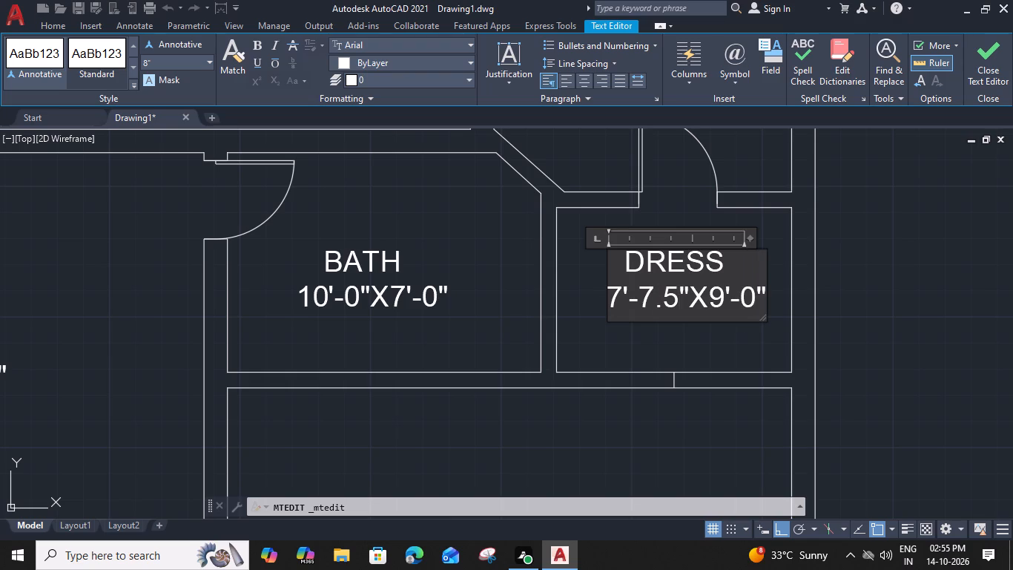
{"action": "middle_click_drag", "start_coordinate": [702, 318], "coordinate": [600, 317]}
{"action": "left_click", "coordinate": [619, 301]}
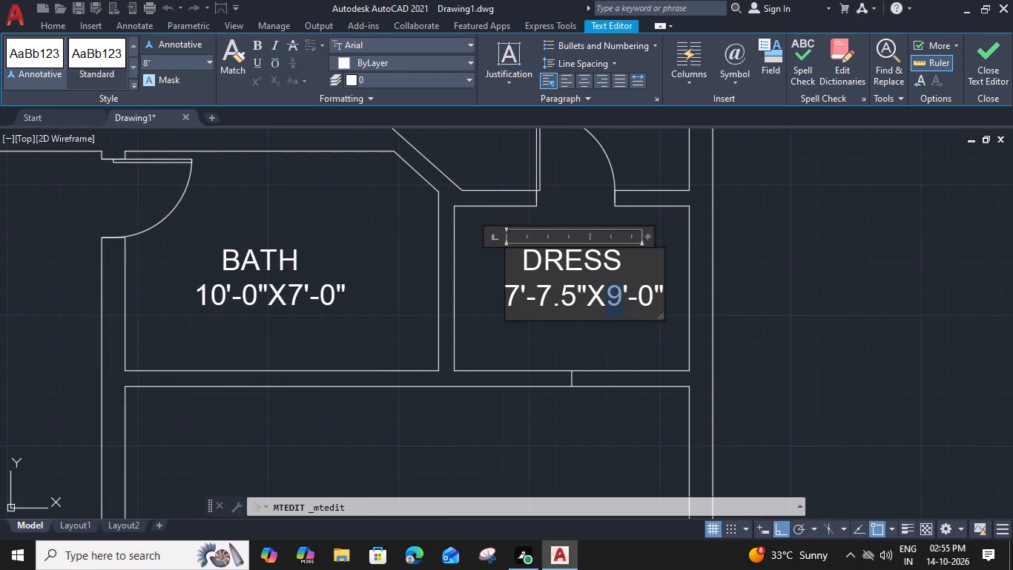
{"action": "key", "text": "5"}
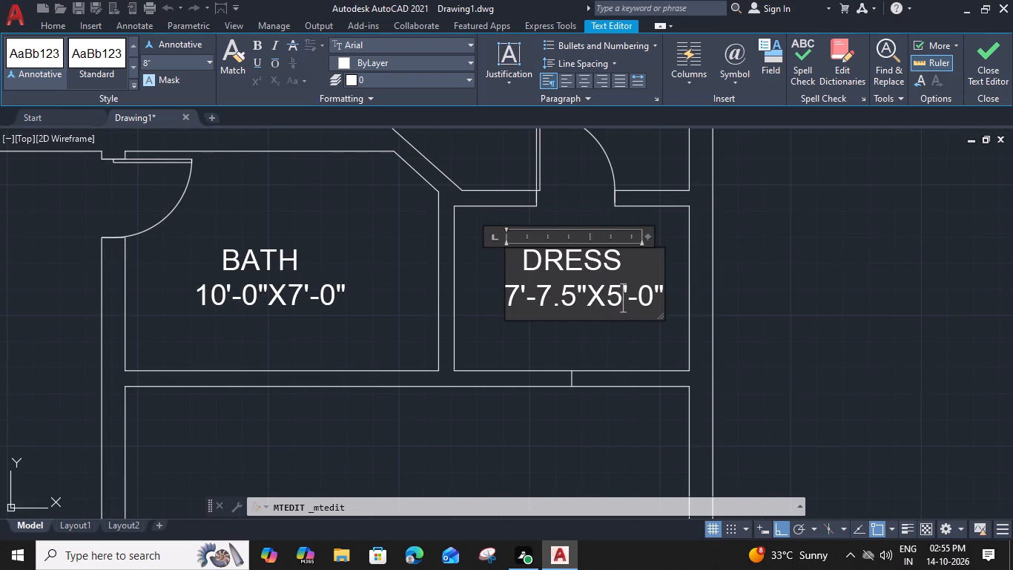
{"action": "left_click", "coordinate": [651, 303]}
{"action": "key", "text": "3"}
Centre the word DRESS over the 7'-7.5"X5'-3" size line with leading spaces and widen the label's text box slightly.
{"action": "middle_click_drag", "start_coordinate": [640, 328], "coordinate": [614, 324]}
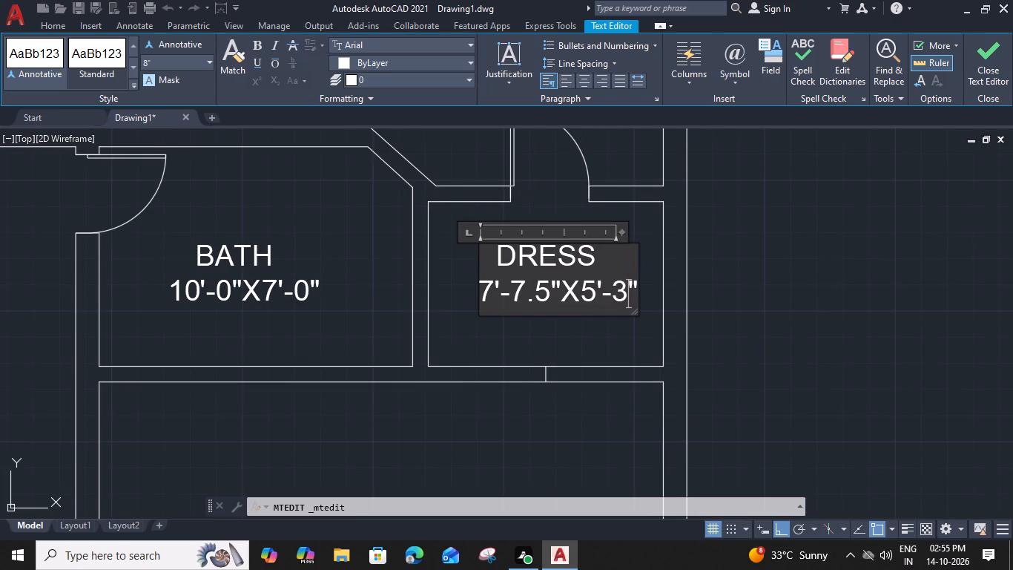
{"action": "left_click", "coordinate": [501, 252]}
{"action": "key", "text": "space"}
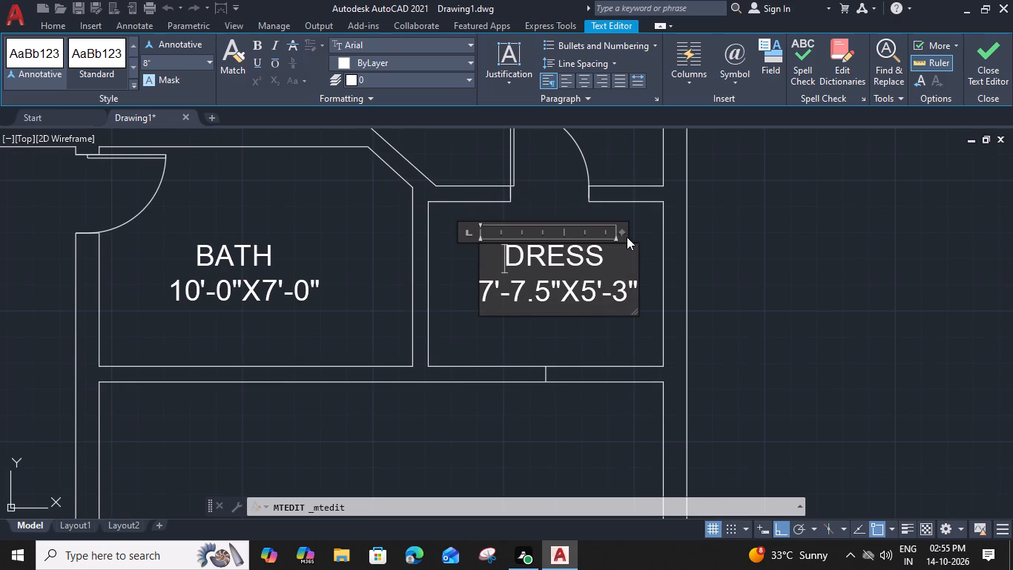
{"action": "left_click_drag", "start_coordinate": [623, 230], "coordinate": [647, 236]}
{"action": "key", "text": "space"}
{"action": "left_click", "coordinate": [559, 326]}
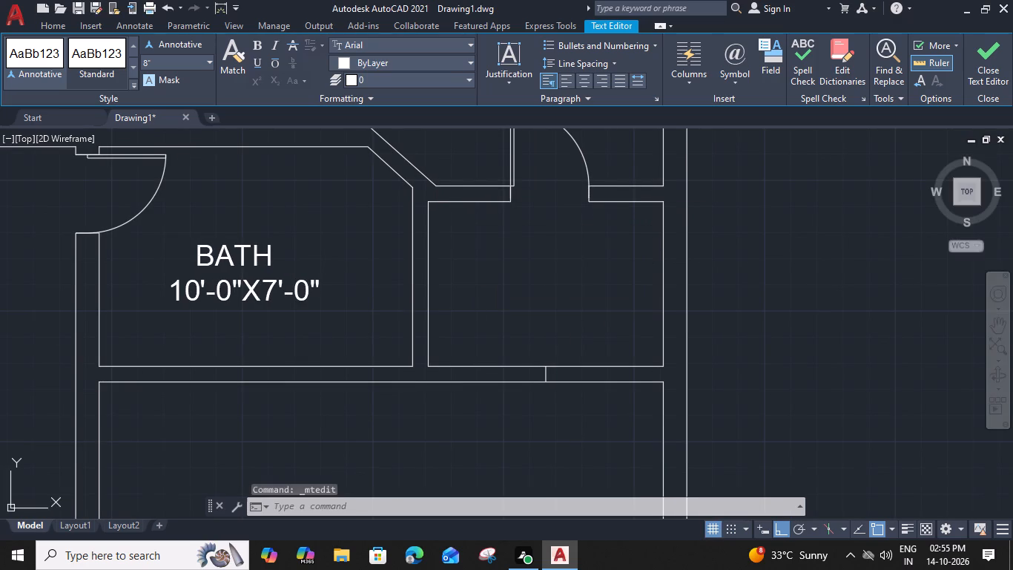
Copy the BATH 10'-0"X7'-0" label into the corner room directly above the 7'-7.5"X5'-3" dressing room.
{"action": "scroll", "coordinate": [517, 238], "scroll_direction": "down", "scroll_amount": 1}
{"action": "middle_click_drag", "start_coordinate": [518, 241], "coordinate": [586, 316]}
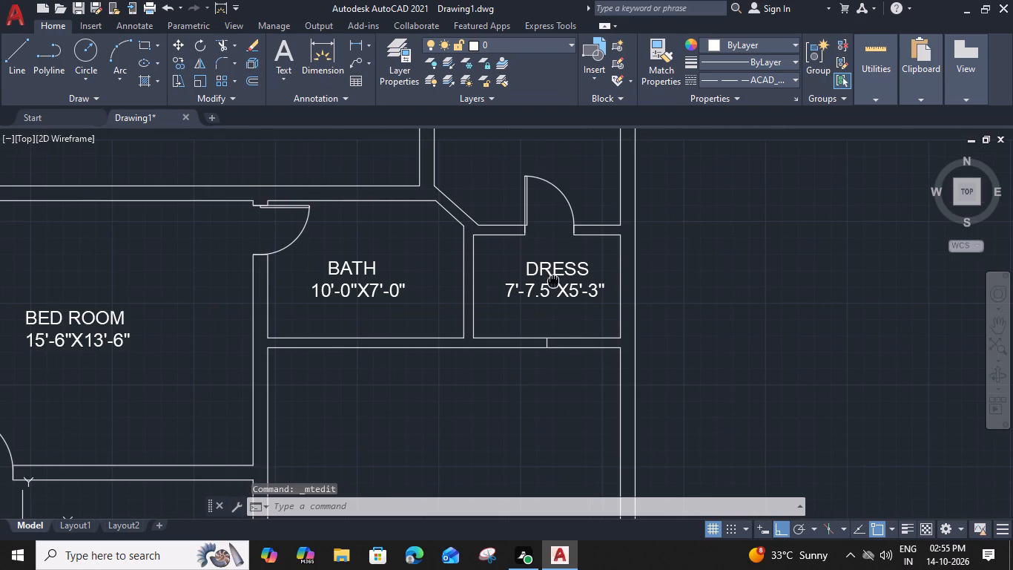
{"action": "left_click", "coordinate": [430, 318]}
{"action": "type", "text": "CO"}
{"action": "key", "text": "space"}
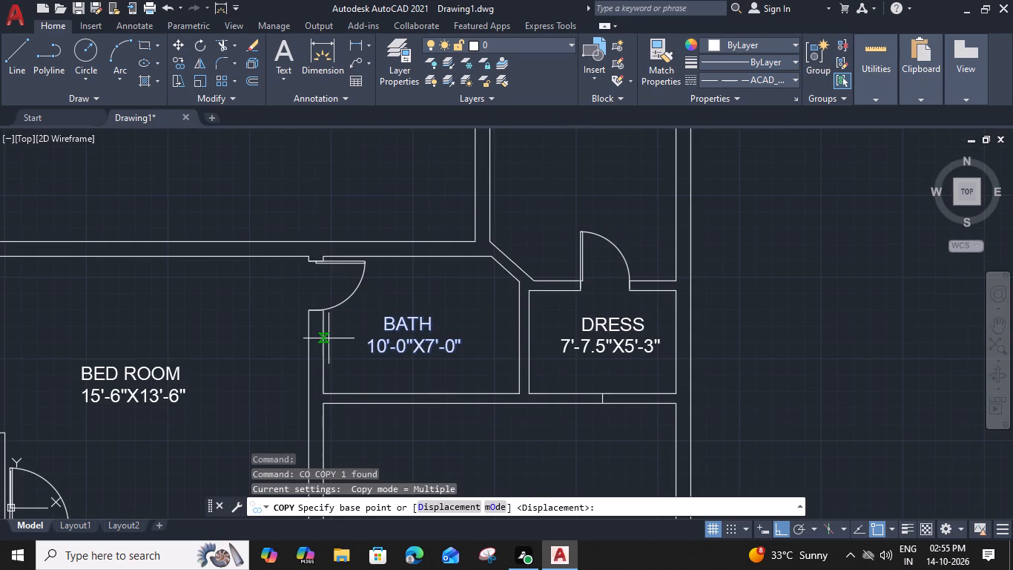
{"action": "left_click", "coordinate": [323, 341]}
{"action": "left_click", "coordinate": [492, 164]}
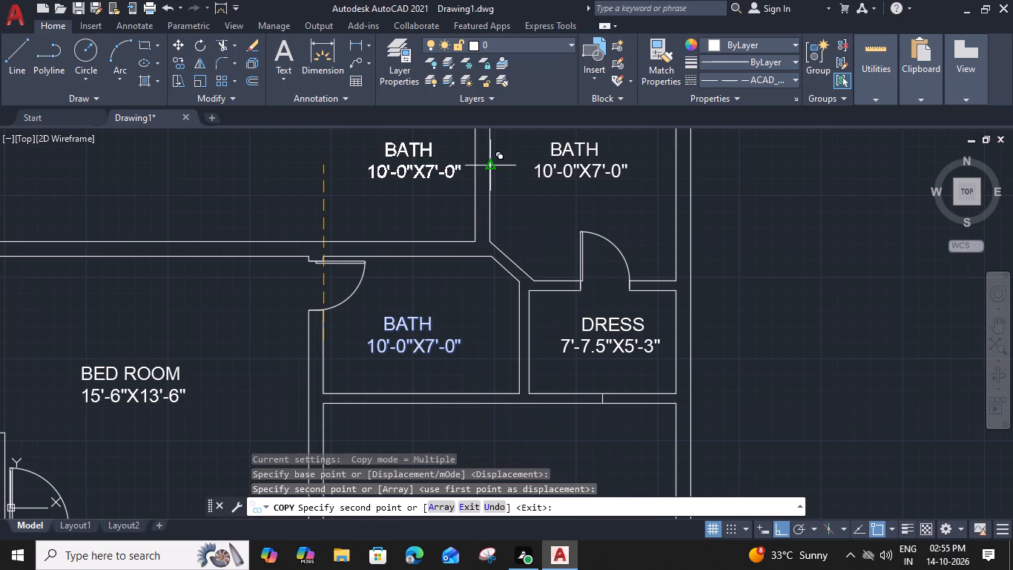
{"action": "key", "text": "Escape"}
Change the size line of the copied BATH label in the upper corner room to 9'-6"X8'-4.5".
{"action": "middle_click_drag", "start_coordinate": [534, 209], "coordinate": [459, 321]}
{"action": "double_click", "coordinate": [485, 281]}
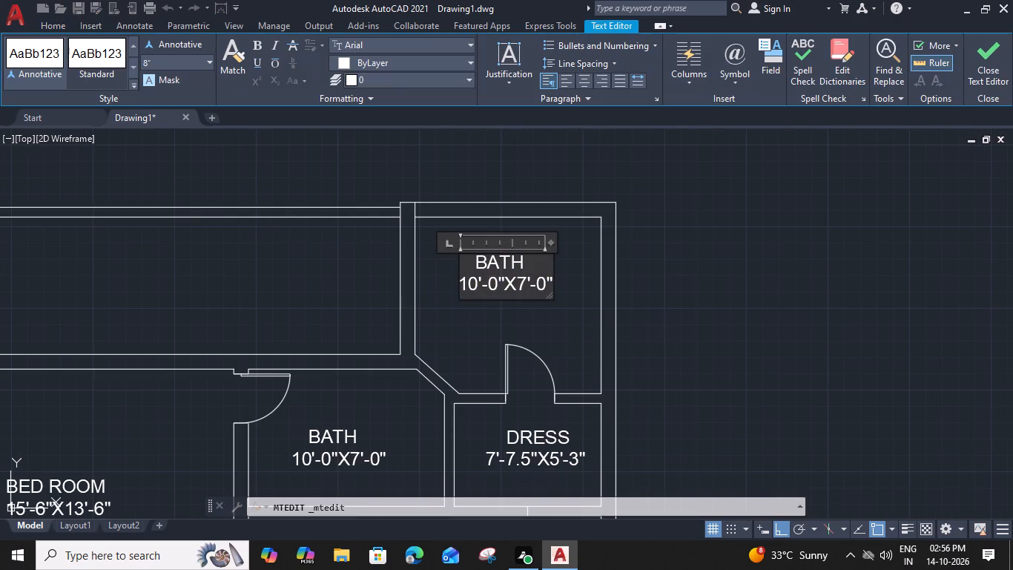
{"action": "scroll", "coordinate": [486, 281], "scroll_direction": "up", "scroll_amount": 1}
{"action": "left_click_drag", "start_coordinate": [470, 285], "coordinate": [437, 286]}
{"action": "key", "text": "9"}
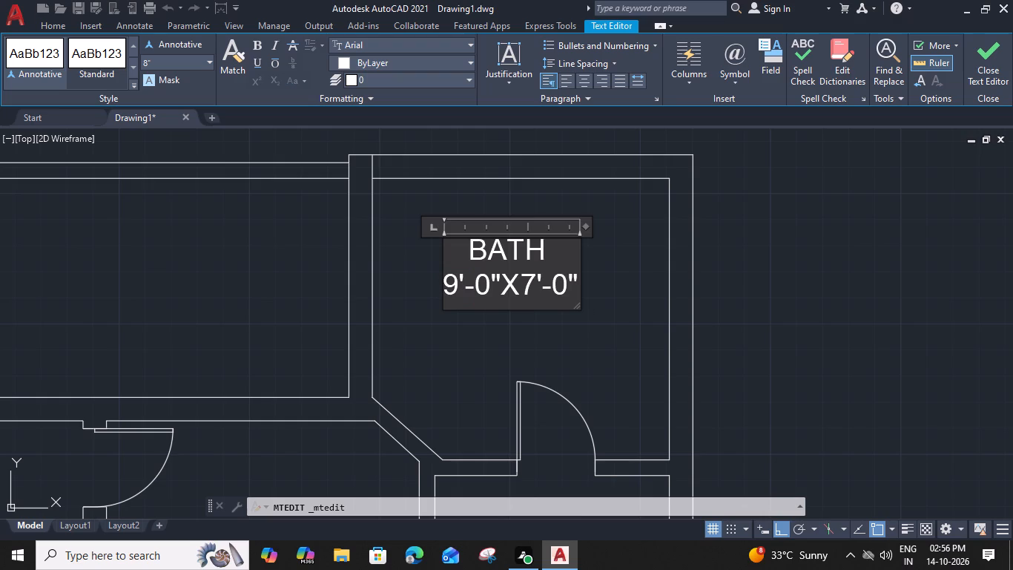
{"action": "left_click_drag", "start_coordinate": [489, 286], "coordinate": [480, 288]}
{"action": "key", "text": "6"}
{"action": "left_click_drag", "start_coordinate": [532, 289], "coordinate": [527, 289]}
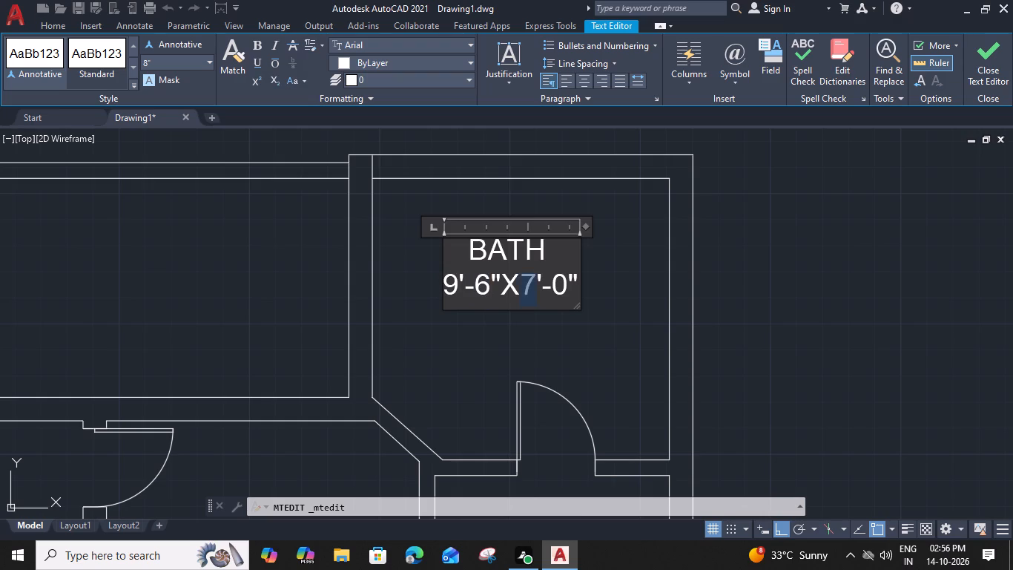
{"action": "left_click_drag", "start_coordinate": [527, 289], "coordinate": [526, 289]}
{"action": "key", "text": "8"}
{"action": "left_click_drag", "start_coordinate": [565, 288], "coordinate": [558, 287]}
{"action": "key", "text": "4"}
{"action": "type", "text": ".5"}
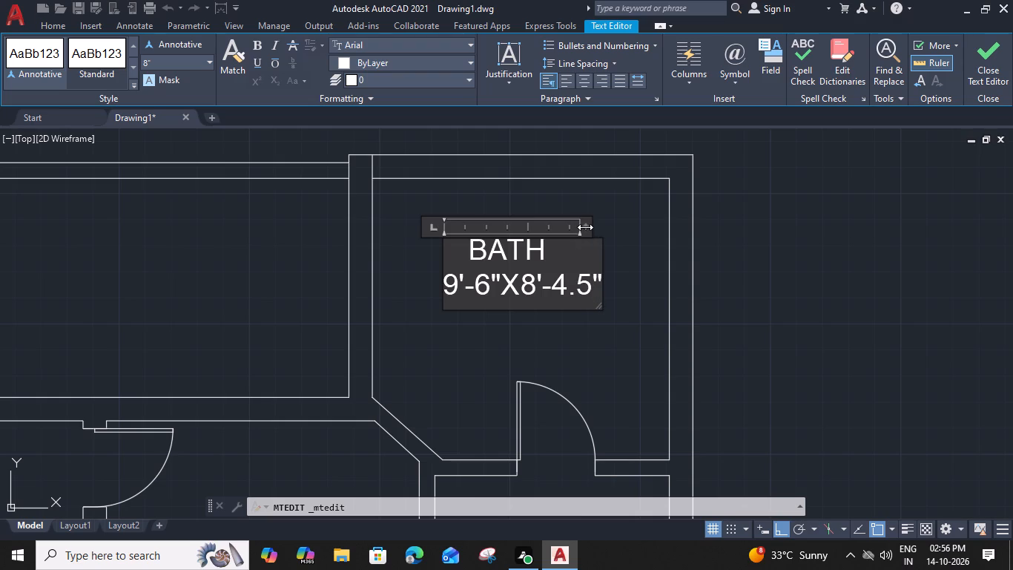
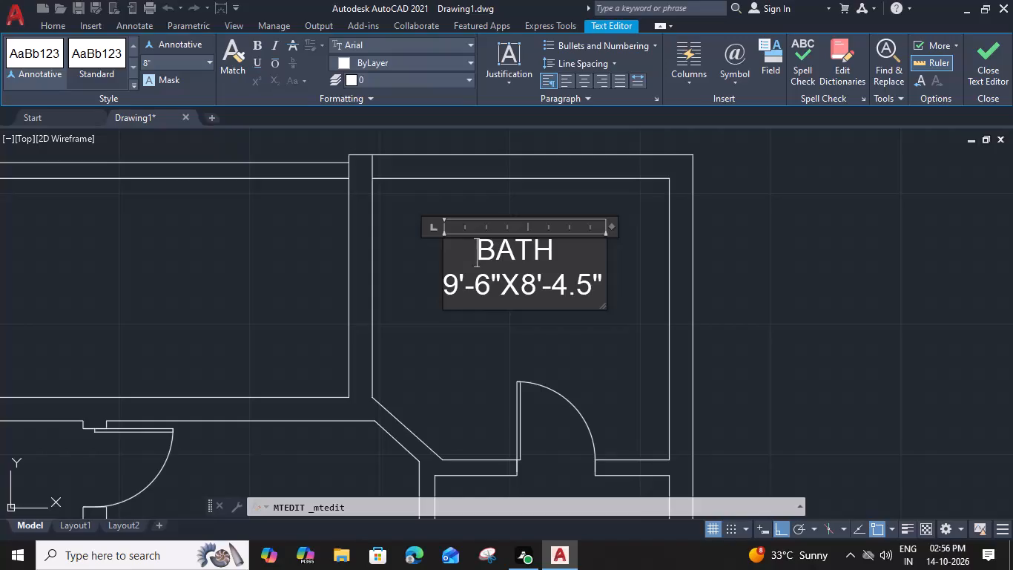
Finish editing the BATH 9'-6"X8'-4.5" room label.
{"action": "left_click", "coordinate": [581, 330]}
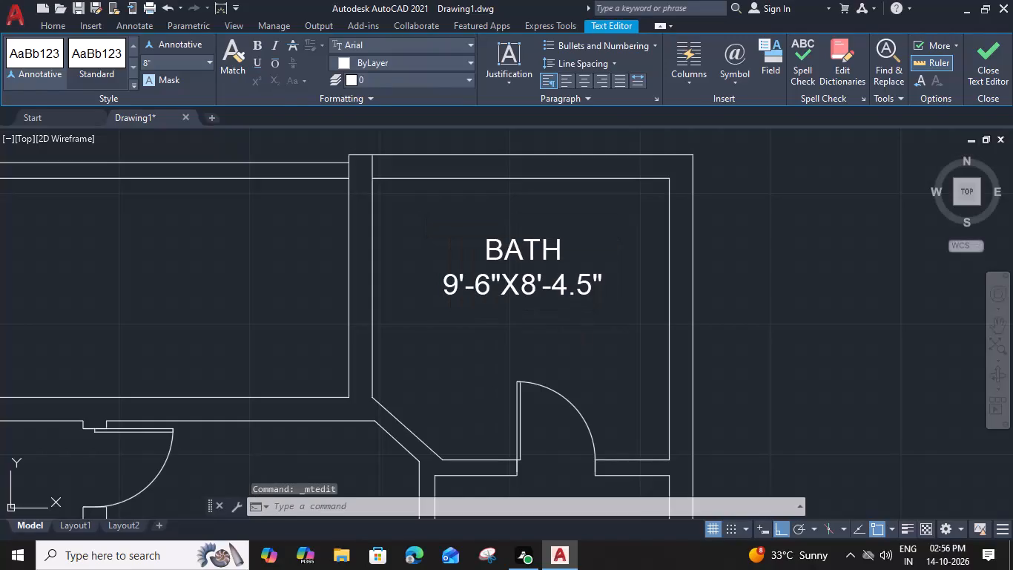
Copy the LOBBY 5'-7.5" WIDE label straight up into the empty passage above the upper bedroom.
{"action": "scroll", "coordinate": [581, 328], "scroll_direction": "down", "scroll_amount": 2}
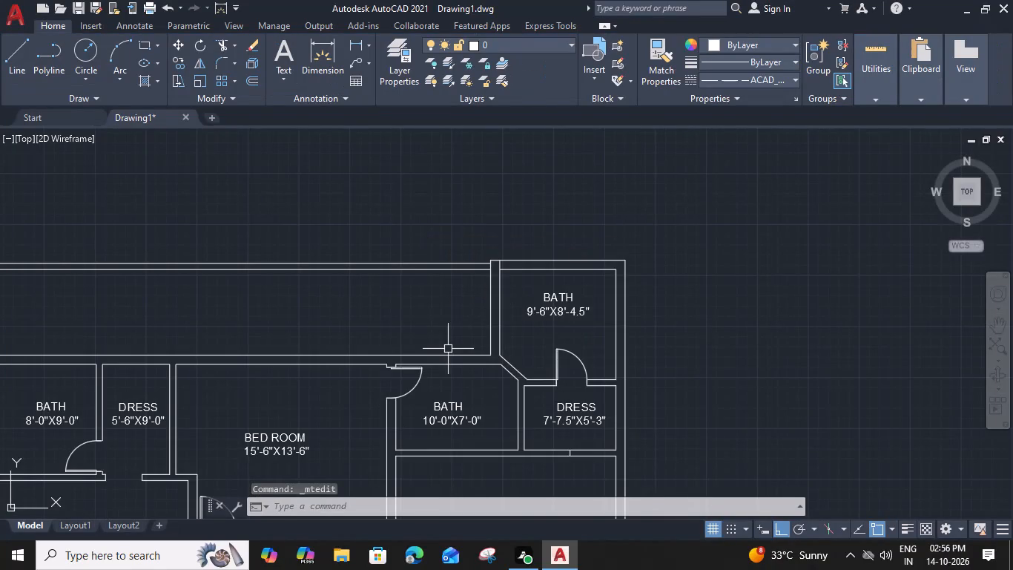
{"action": "middle_click_drag", "start_coordinate": [448, 349], "coordinate": [662, 315]}
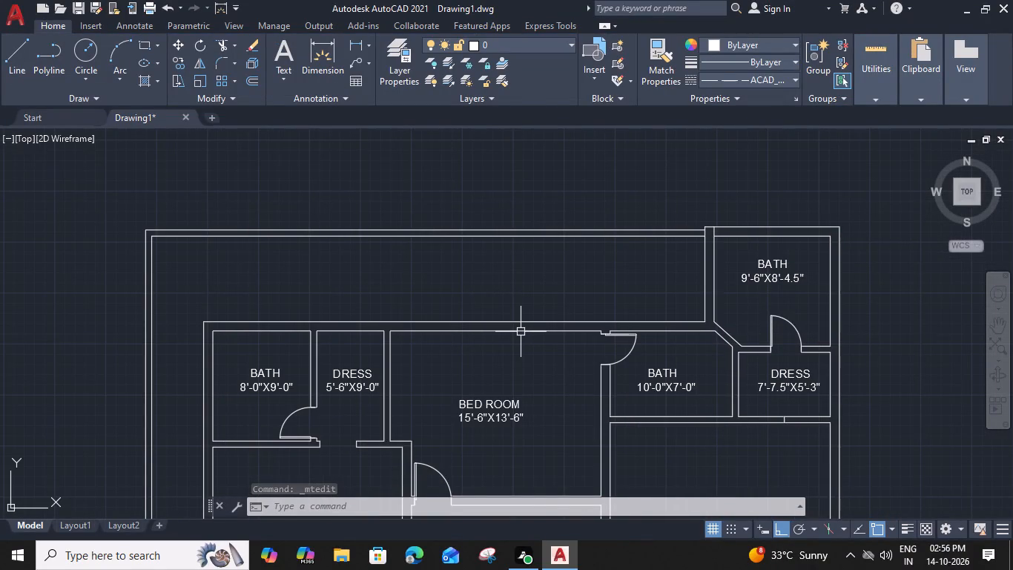
{"action": "middle_click_drag", "start_coordinate": [515, 326], "coordinate": [624, 175]}
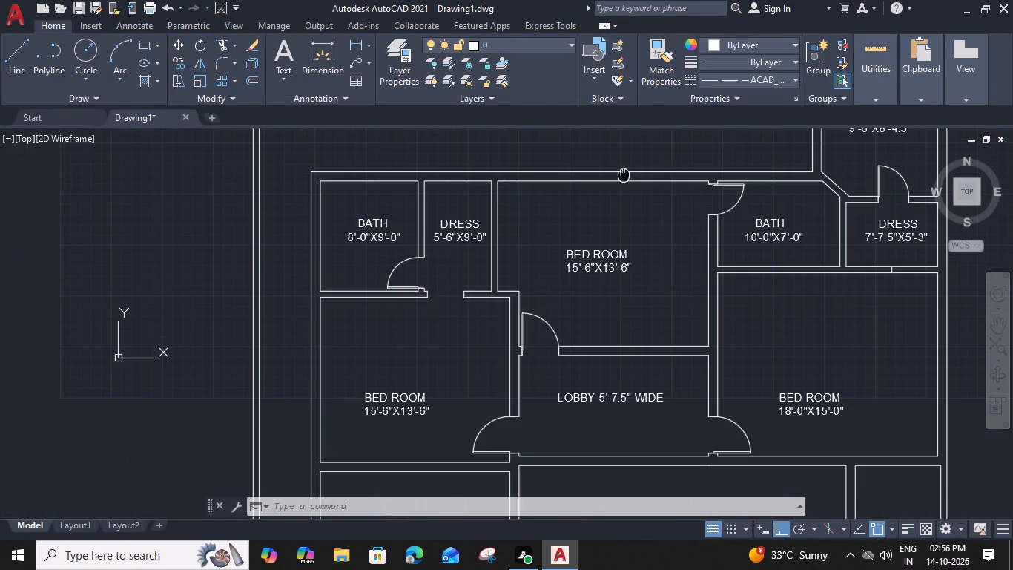
{"action": "middle_click_drag", "start_coordinate": [624, 175], "coordinate": [603, 182]}
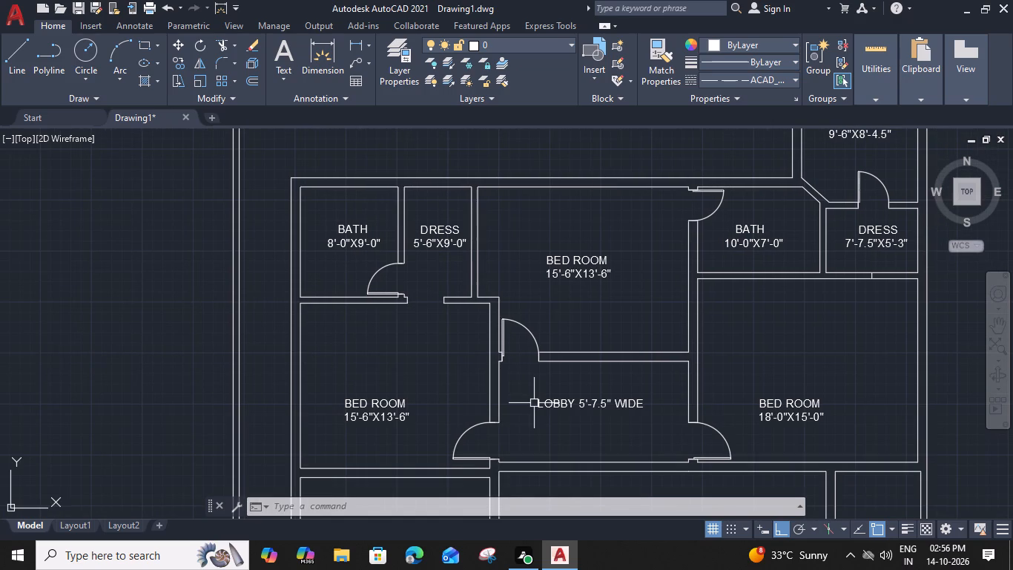
{"action": "left_click", "coordinate": [538, 400]}
{"action": "type", "text": "CO"}
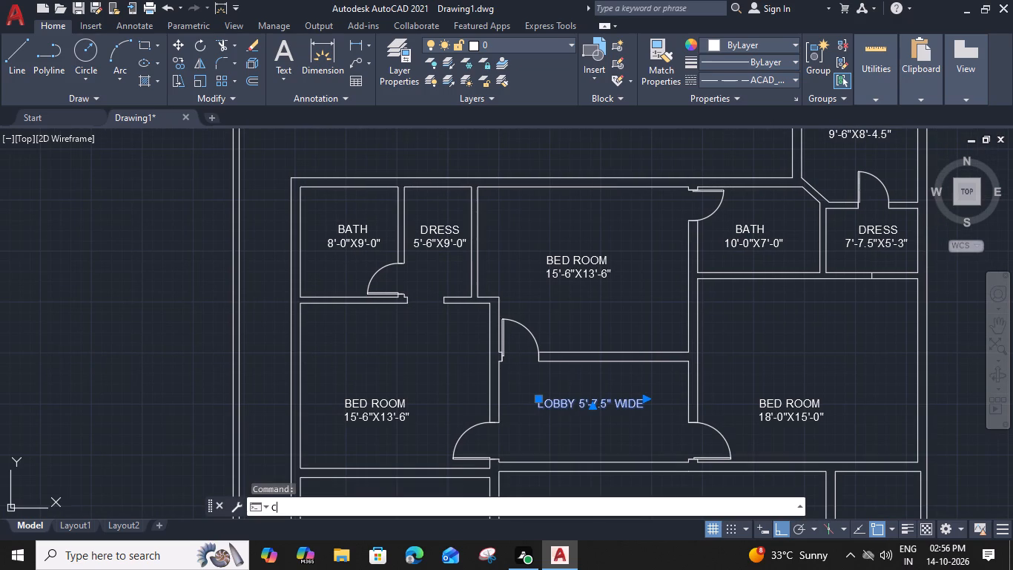
{"action": "key", "text": "space"}
{"action": "left_click", "coordinate": [538, 411]}
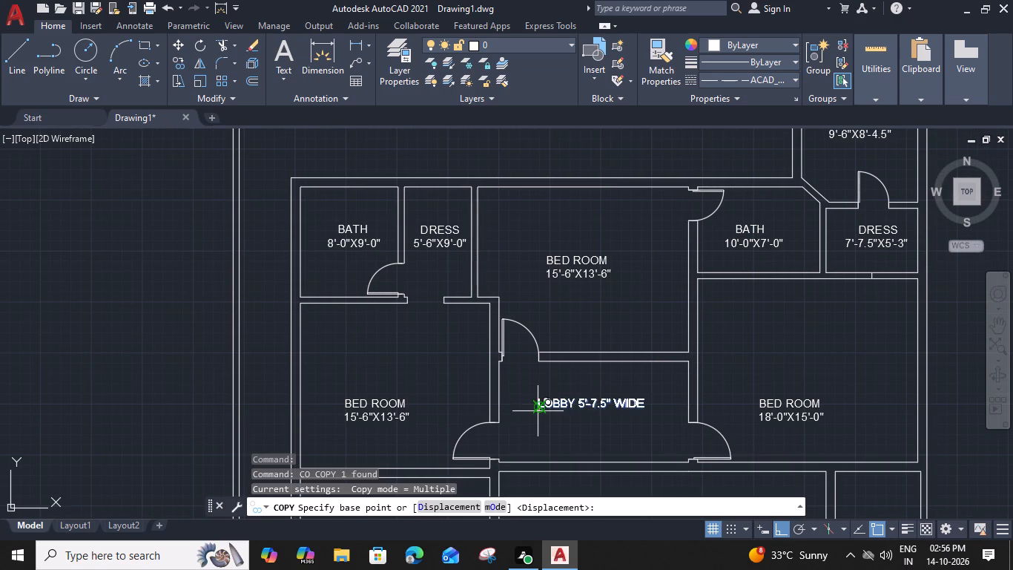
{"action": "middle_click_drag", "start_coordinate": [547, 243], "coordinate": [528, 381]}
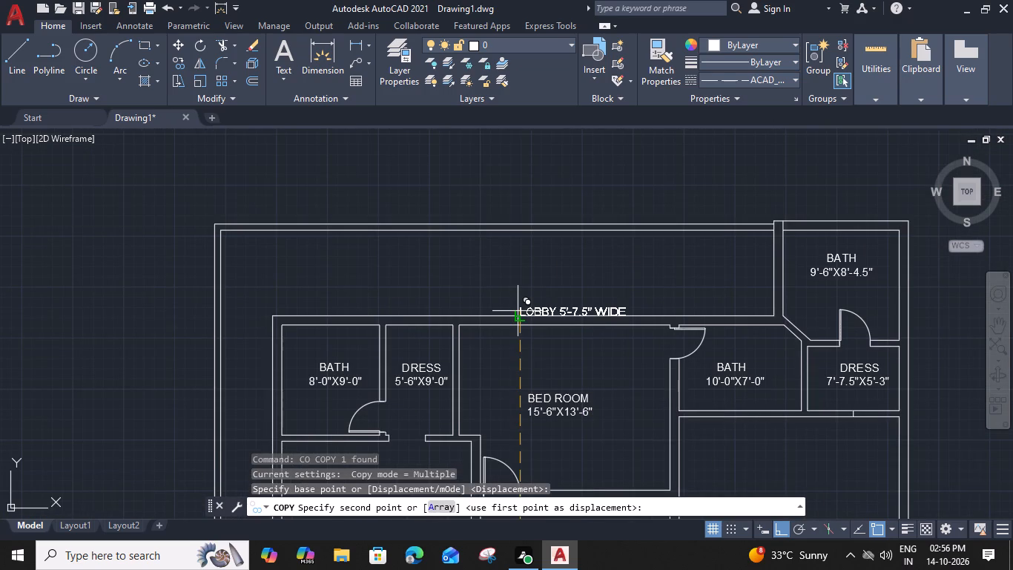
{"action": "left_click", "coordinate": [520, 283]}
{"action": "key", "text": "Escape"}
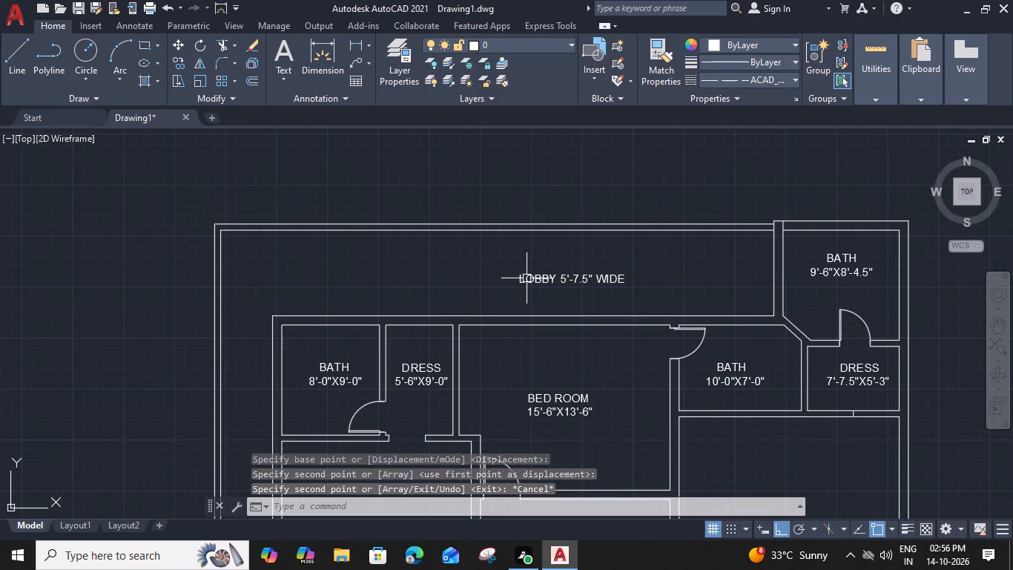
Rewrite the copied label in the passage as BACK PASSAGE with 7'-0" WIDE on a second line.
{"action": "double_click", "coordinate": [572, 276]}
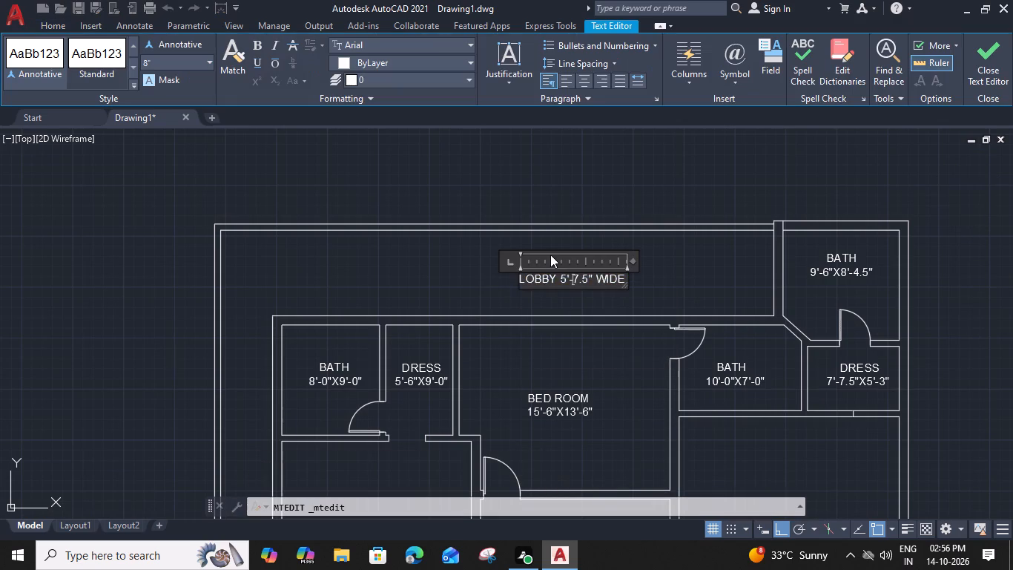
{"action": "left_click_drag", "start_coordinate": [633, 259], "coordinate": [649, 261]}
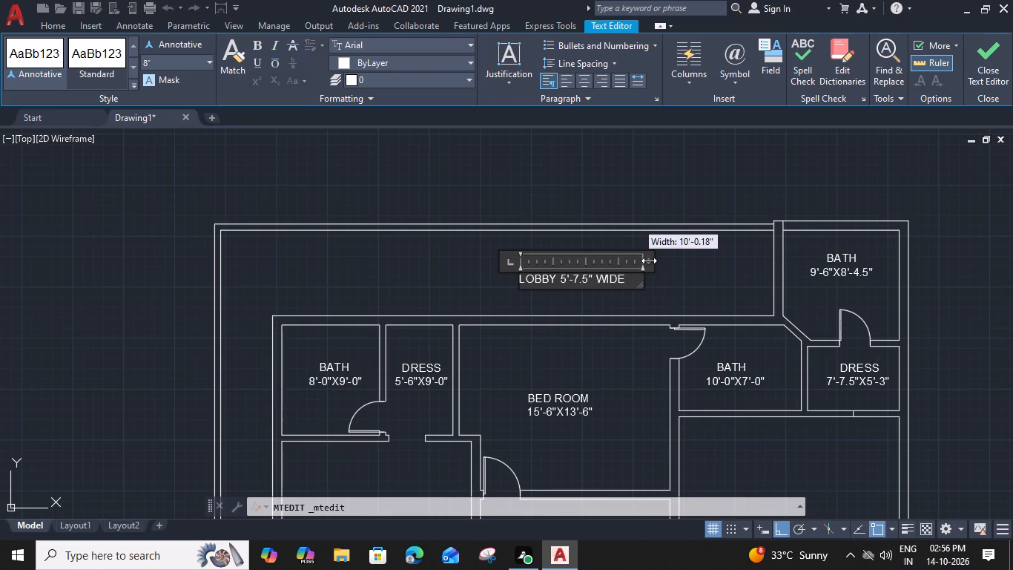
{"action": "scroll", "coordinate": [622, 284], "scroll_direction": "up", "scroll_amount": 1}
{"action": "left_click_drag", "start_coordinate": [631, 277], "coordinate": [389, 273]}
{"action": "type", "text": "BACK"}
{"action": "key", "text": "space"}
{"action": "type", "text": "PASS"}
{"action": "type", "text": "AGE"}
{"action": "key", "text": "Return"}
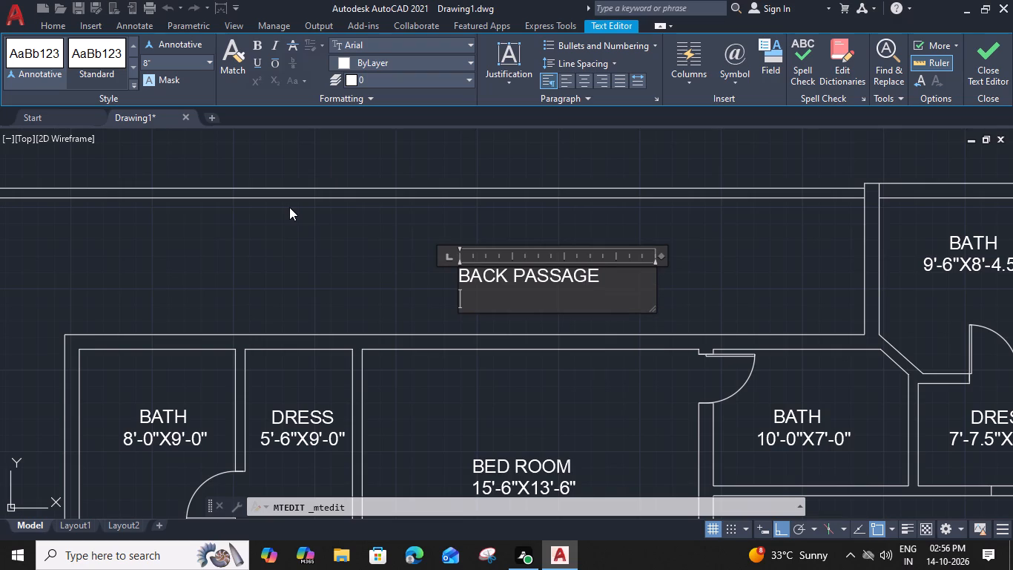
{"action": "key", "text": "7"}
{"action": "key", "text": "apostrophe"}
{"action": "type", "text": "-0"}
{"action": "type", "text": "\""}
{"action": "key", "text": "space"}
{"action": "type", "text": "WIDE"}
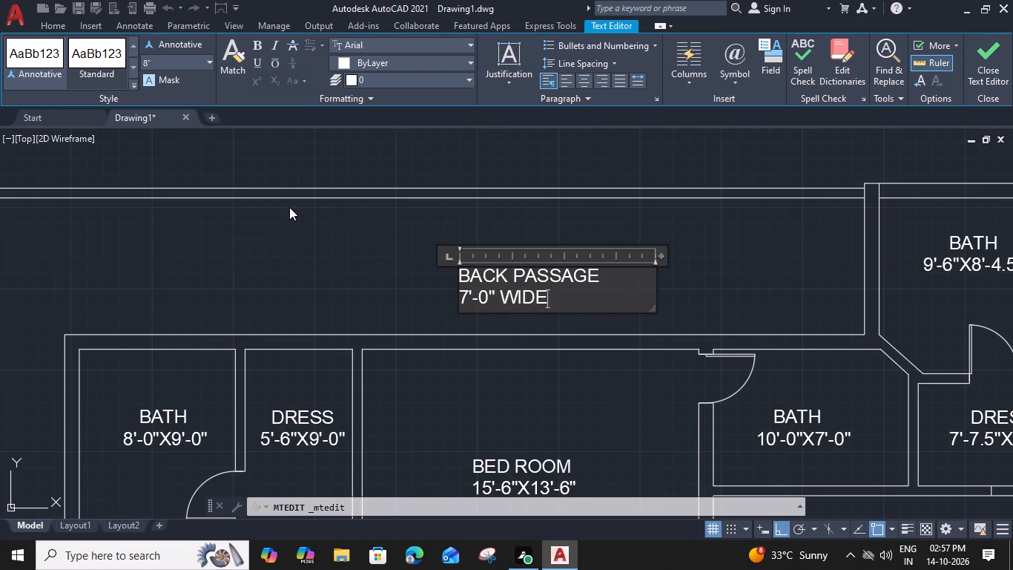
Centre the 7'-0" WIDE line under BACK PASSAGE with leading spaces, narrow the text frame and finish the label.
{"action": "left_click", "coordinate": [461, 295]}
{"action": "key", "text": "space"}
{"action": "key", "text": "space"}
{"action": "key", "text": "space"}
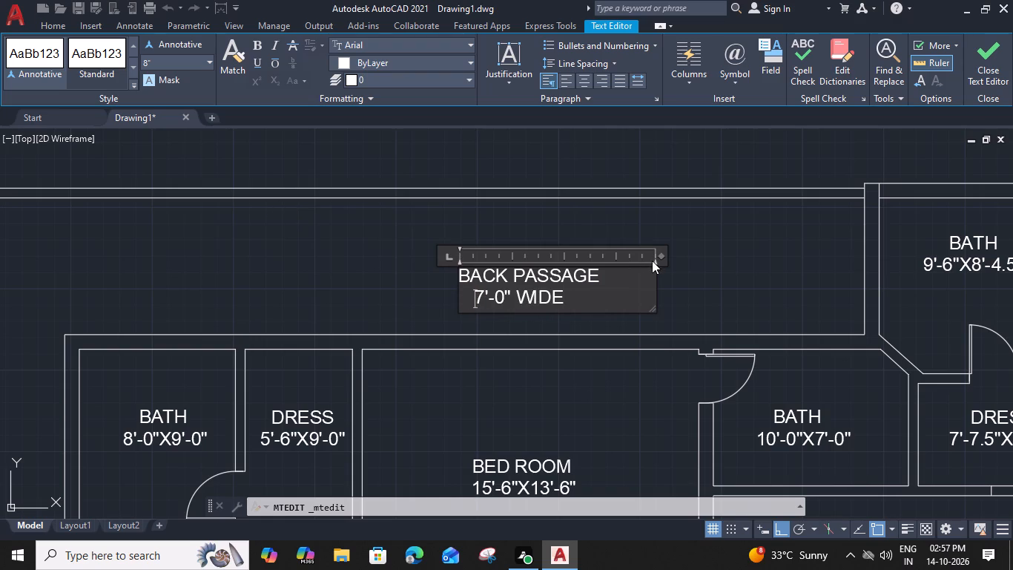
{"action": "left_click_drag", "start_coordinate": [663, 255], "coordinate": [613, 252]}
{"action": "key", "text": "space"}
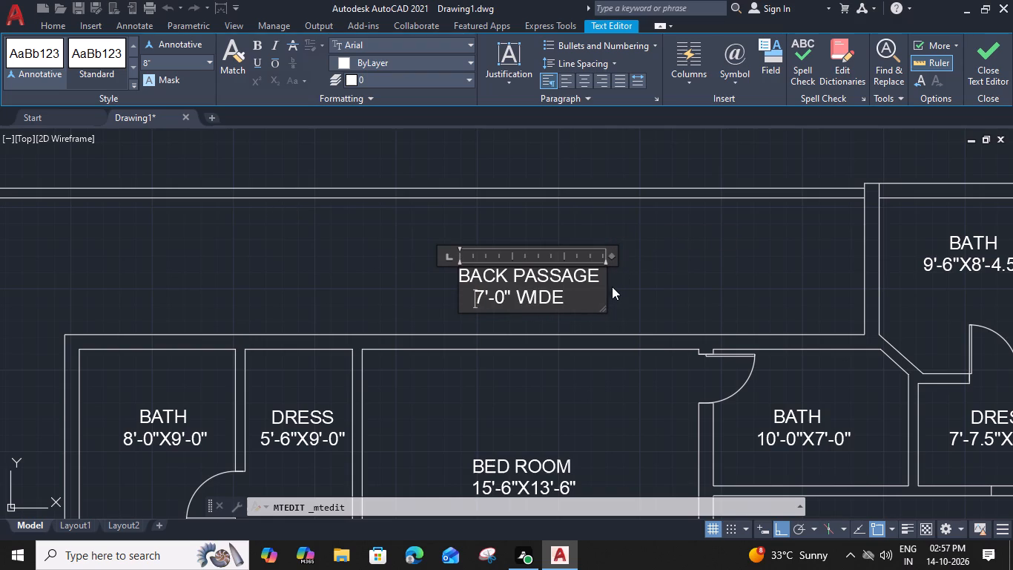
{"action": "left_click", "coordinate": [652, 281]}
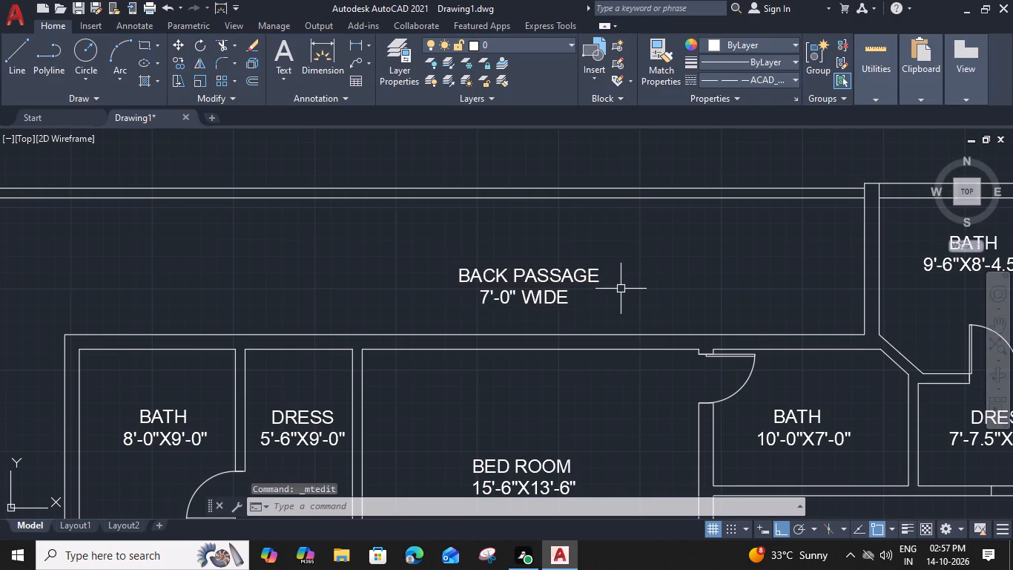
Copy the 15'-6"X13'-6" BED ROOM label beside the lobby straight down into the empty room below it.
{"action": "scroll", "coordinate": [521, 255], "scroll_direction": "down", "scroll_amount": 1}
{"action": "middle_click_drag", "start_coordinate": [519, 294], "coordinate": [530, 237]}
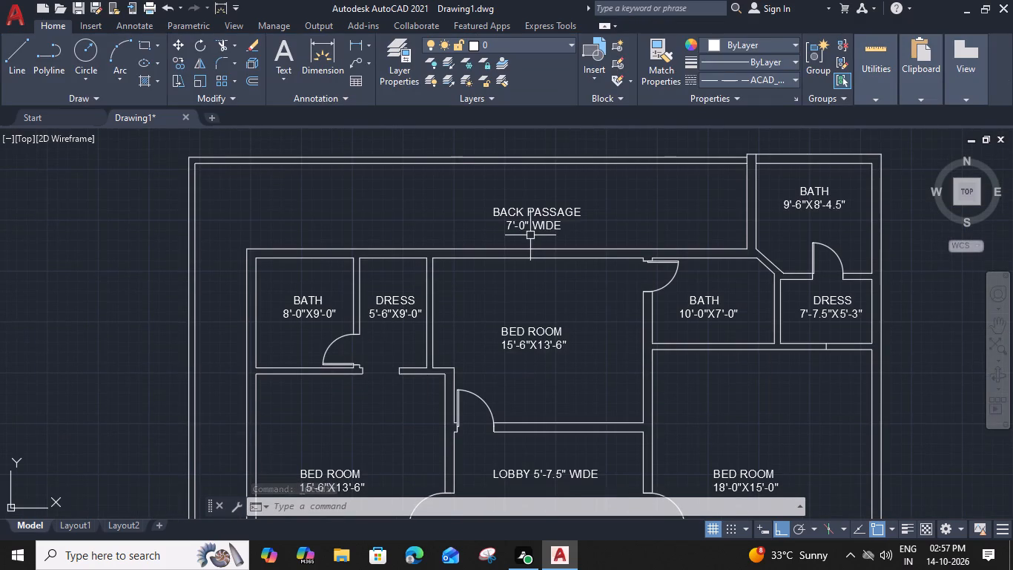
{"action": "middle_click_drag", "start_coordinate": [521, 323], "coordinate": [524, 241]}
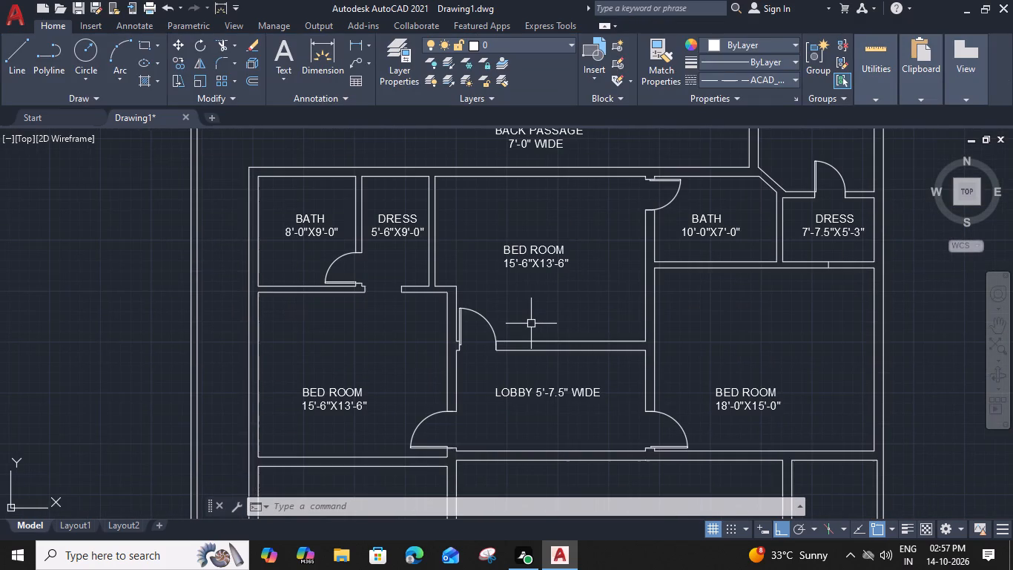
{"action": "middle_click_drag", "start_coordinate": [558, 349], "coordinate": [558, 335]}
{"action": "middle_click_drag", "start_coordinate": [558, 335], "coordinate": [551, 279]}
{"action": "scroll", "coordinate": [567, 386], "scroll_direction": "down", "scroll_amount": 1}
{"action": "middle_click_drag", "start_coordinate": [566, 386], "coordinate": [567, 387]}
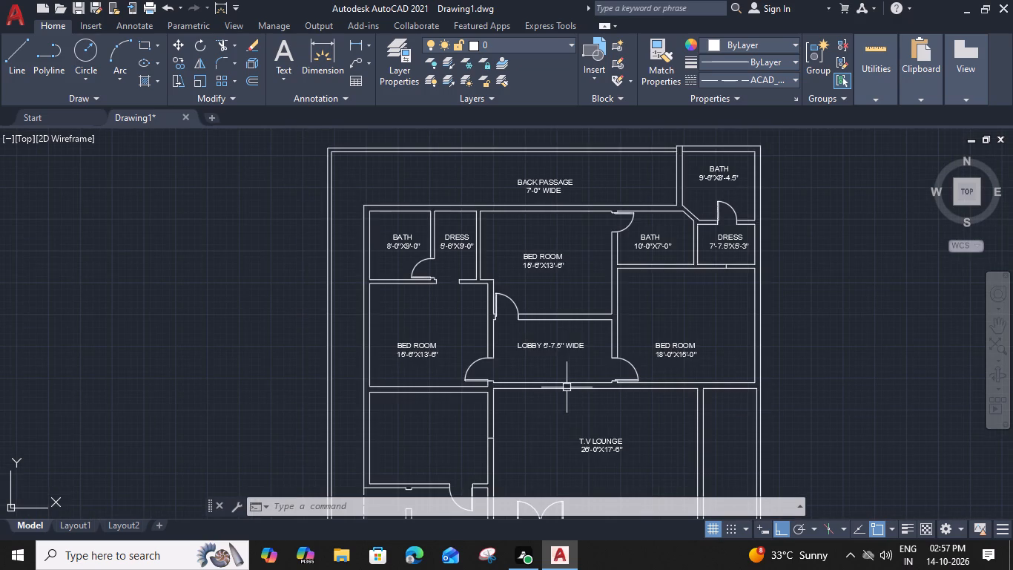
{"action": "middle_click_drag", "start_coordinate": [567, 387], "coordinate": [547, 332]}
{"action": "middle_click_drag", "start_coordinate": [372, 364], "coordinate": [436, 325]}
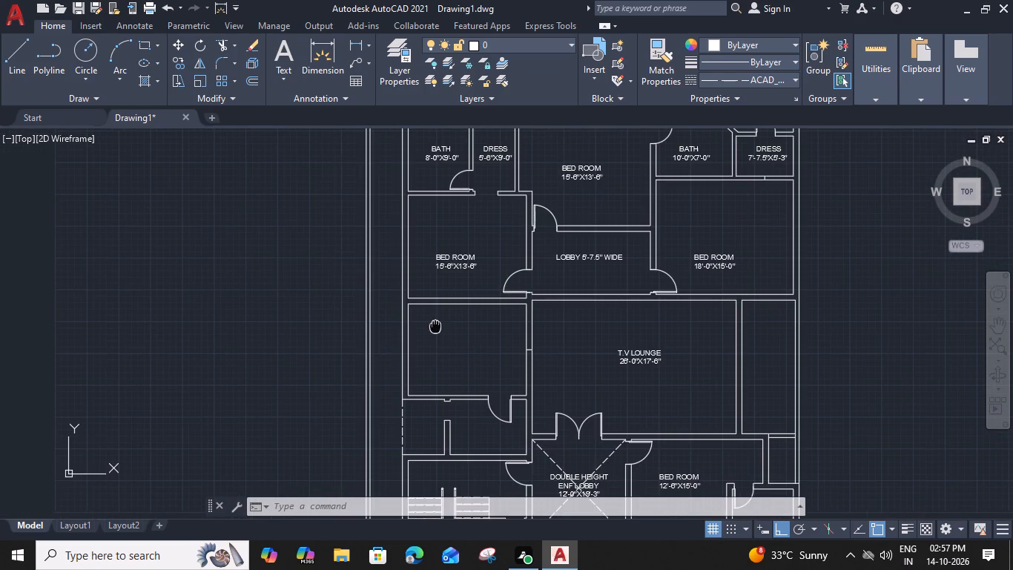
{"action": "left_click", "coordinate": [443, 253]}
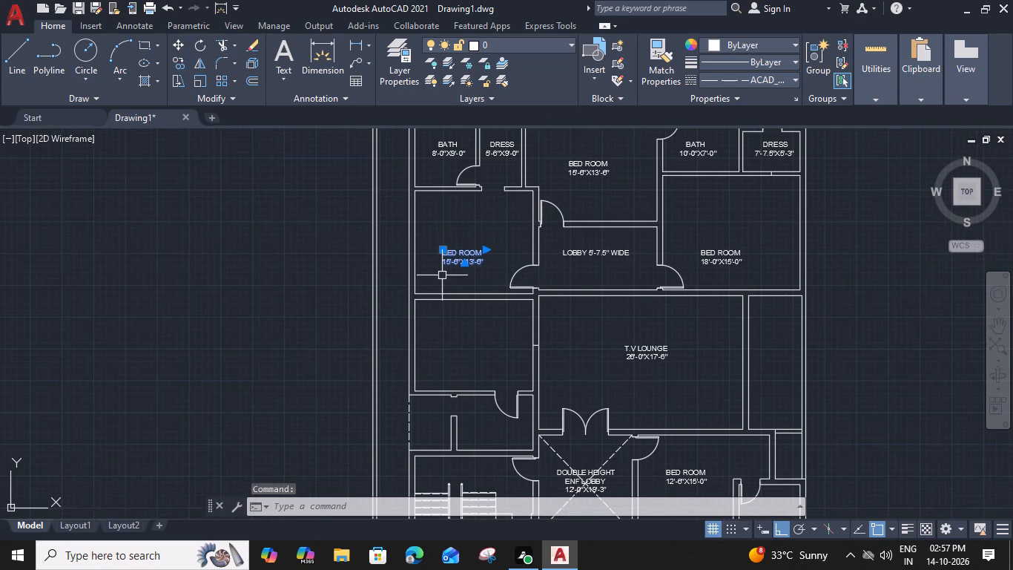
{"action": "type", "text": "CO"}
{"action": "key", "text": "space"}
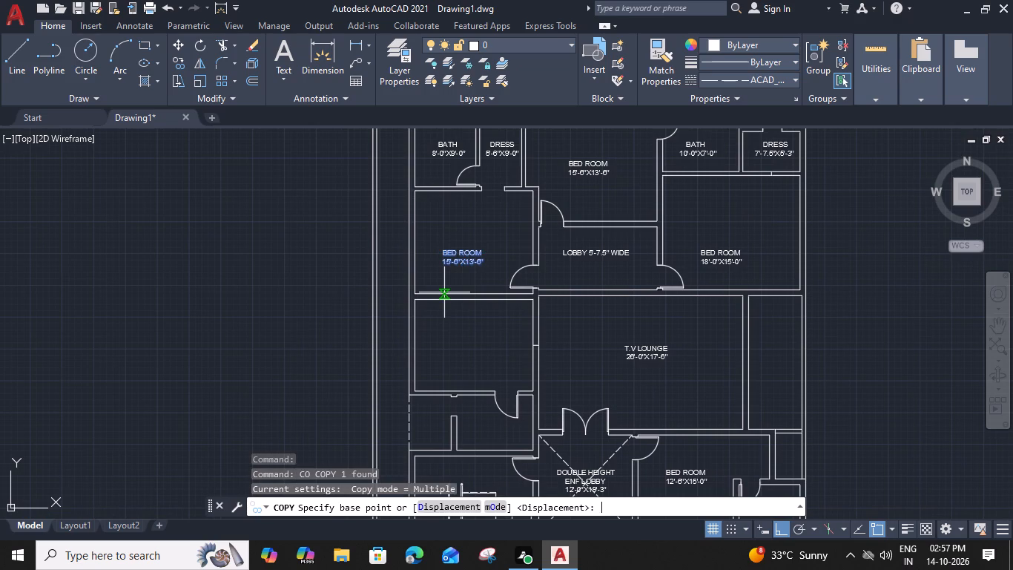
{"action": "scroll", "coordinate": [445, 277], "scroll_direction": "up", "scroll_amount": 2}
{"action": "left_click", "coordinate": [441, 242]}
{"action": "scroll", "coordinate": [449, 376], "scroll_direction": "down", "scroll_amount": 1}
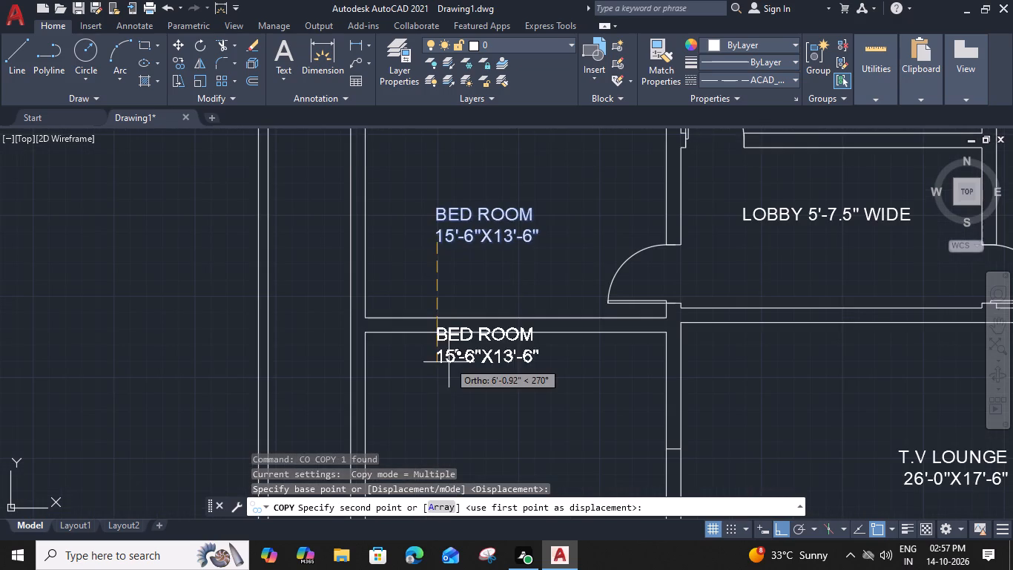
{"action": "middle_click_drag", "start_coordinate": [447, 379], "coordinate": [464, 262]}
{"action": "left_click", "coordinate": [463, 315]}
{"action": "key", "text": "Escape"}
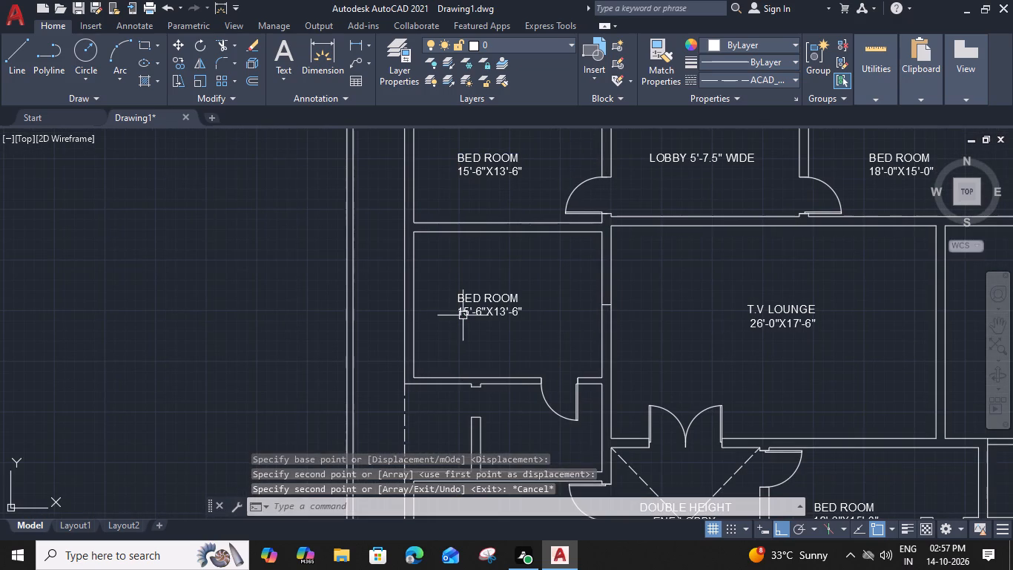
Change the size line of the copied BED ROOM label to 15'-6"X12'-0".
{"action": "double_click", "coordinate": [476, 313]}
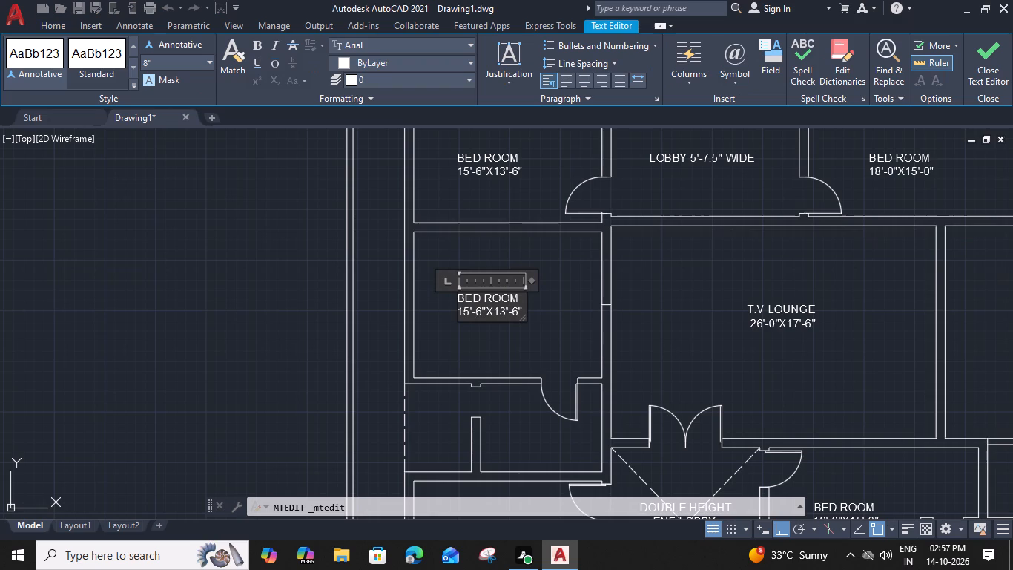
{"action": "scroll", "coordinate": [474, 318], "scroll_direction": "up", "scroll_amount": 1}
{"action": "left_click", "coordinate": [522, 309]}
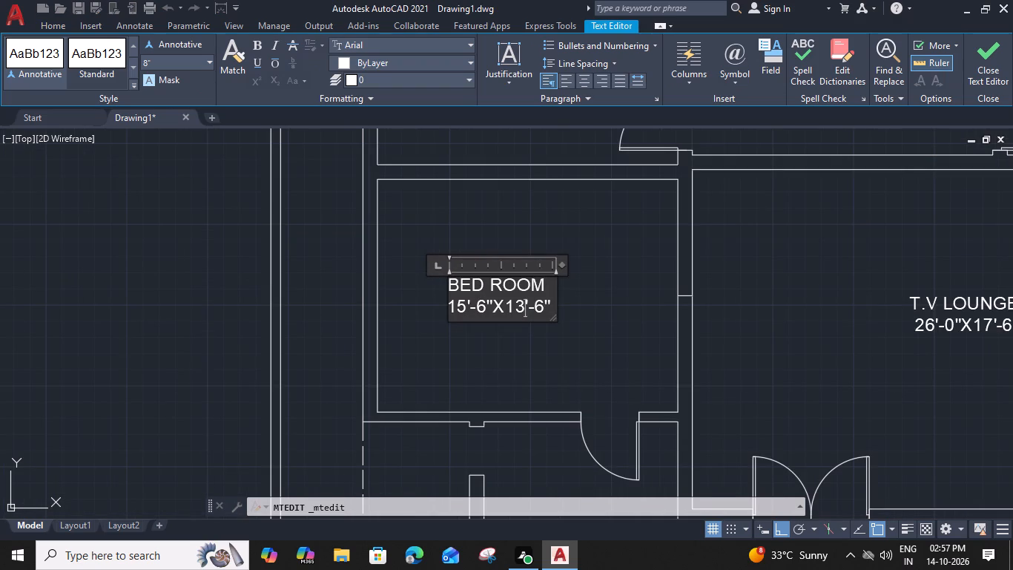
{"action": "key", "text": "2"}
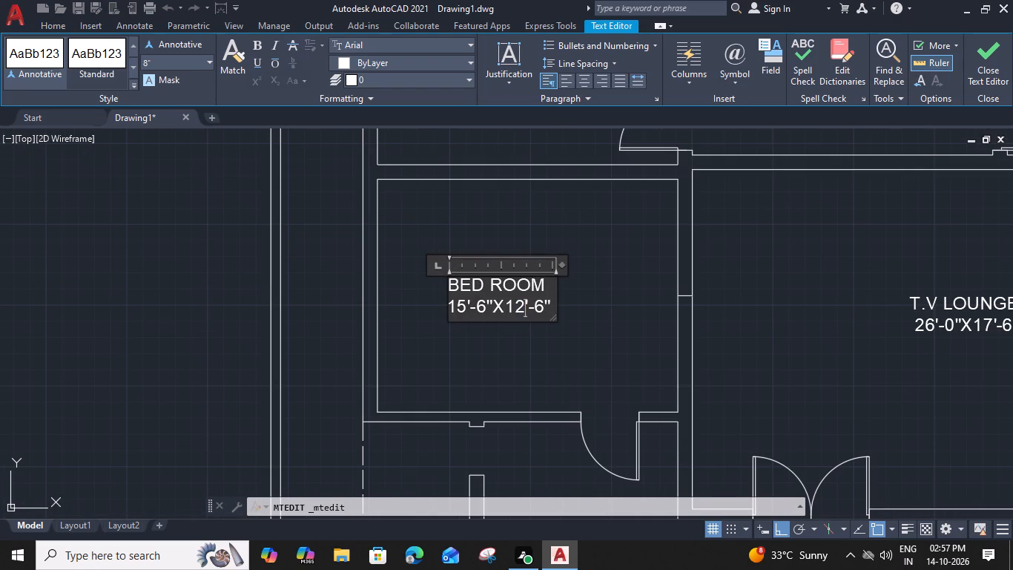
{"action": "left_click", "coordinate": [543, 308]}
{"action": "key", "text": "0"}
Replace BED ROOM with D-KITCHEN in the 15'-6"X12'-0" label and finish the label.
{"action": "left_click_drag", "start_coordinate": [546, 283], "coordinate": [466, 286]}
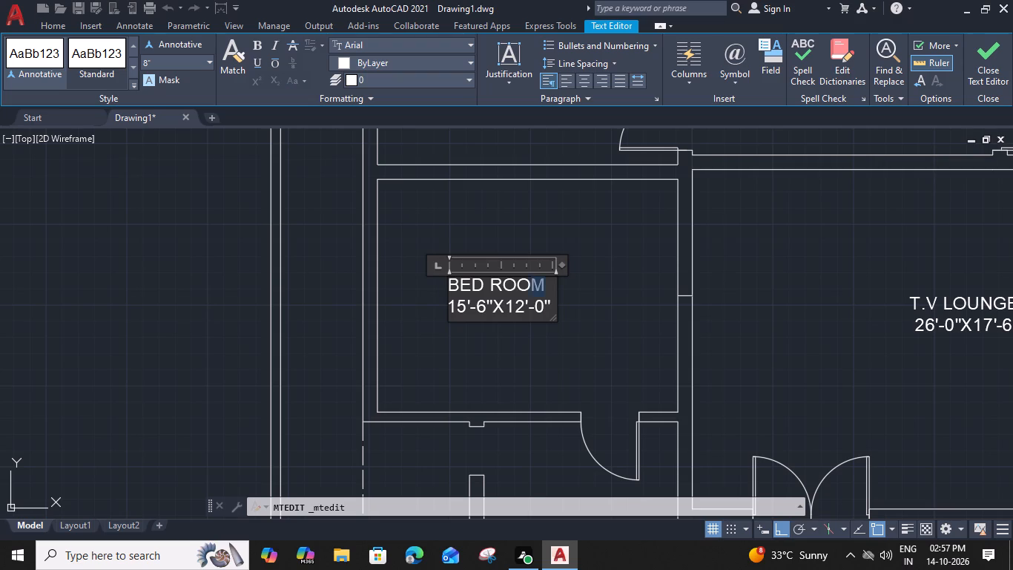
{"action": "left_click_drag", "start_coordinate": [466, 286], "coordinate": [440, 284]}
{"action": "key", "text": "d"}
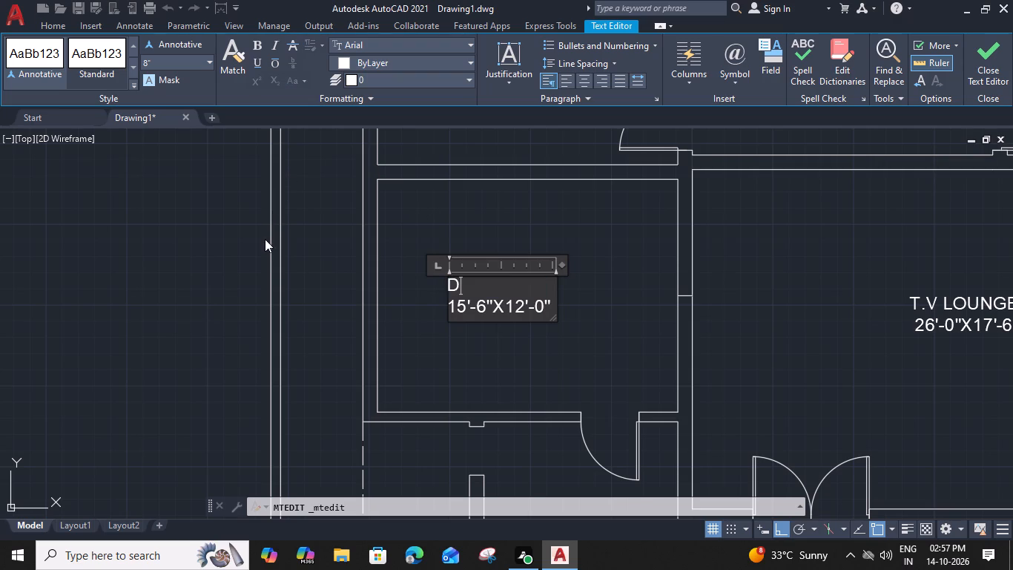
{"action": "key", "text": "minus"}
{"action": "type", "text": "KITCHEN"}
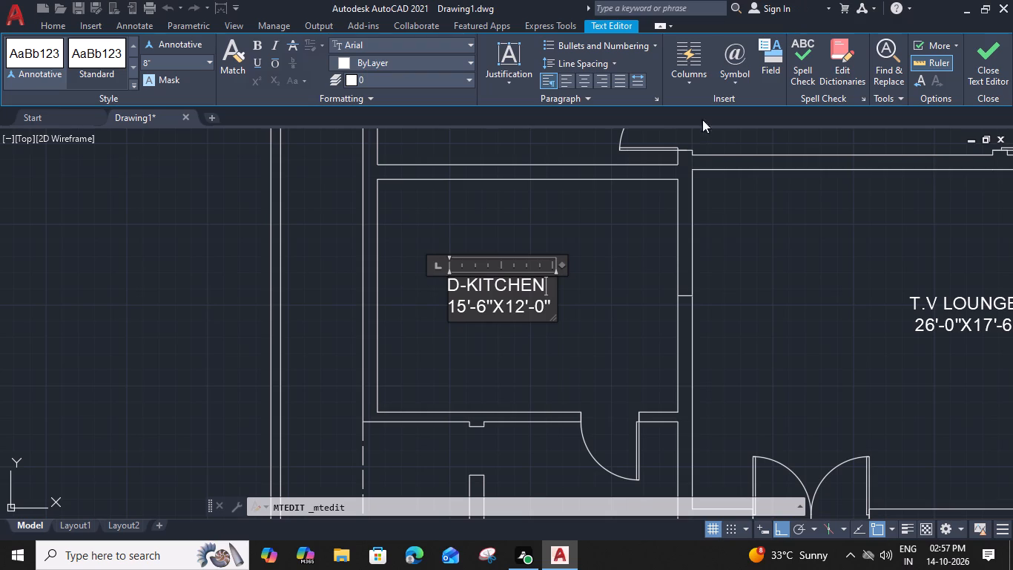
{"action": "left_click", "coordinate": [595, 296]}
Copy the D-KITCHEN label down into the small room directly below the kitchen, beside the short partition wall.
{"action": "scroll", "coordinate": [598, 298], "scroll_direction": "down", "scroll_amount": 2}
{"action": "middle_click_drag", "start_coordinate": [614, 342], "coordinate": [613, 342]}
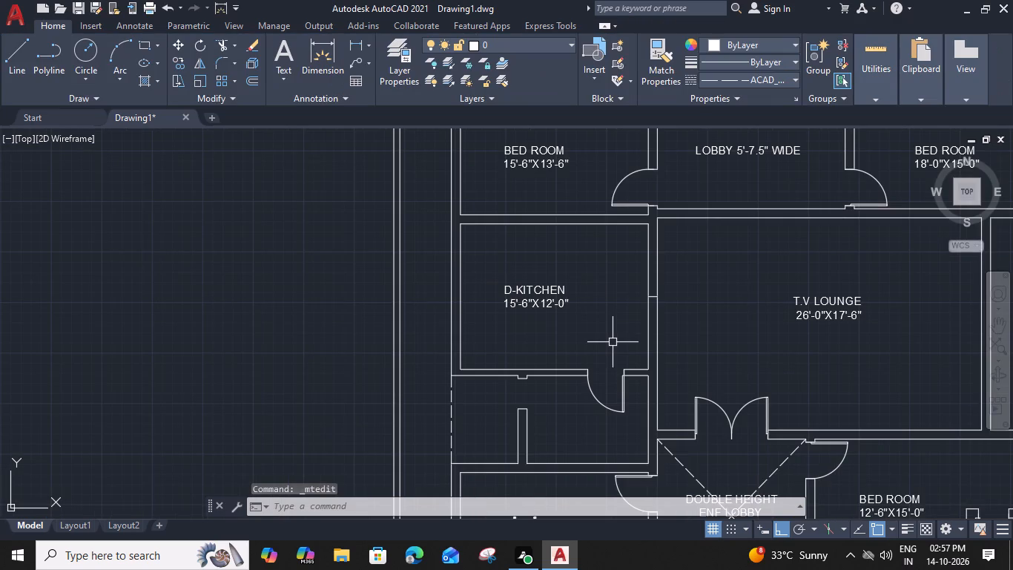
{"action": "middle_click_drag", "start_coordinate": [613, 342], "coordinate": [621, 246]}
{"action": "left_click", "coordinate": [561, 196]}
{"action": "key", "text": "c"}
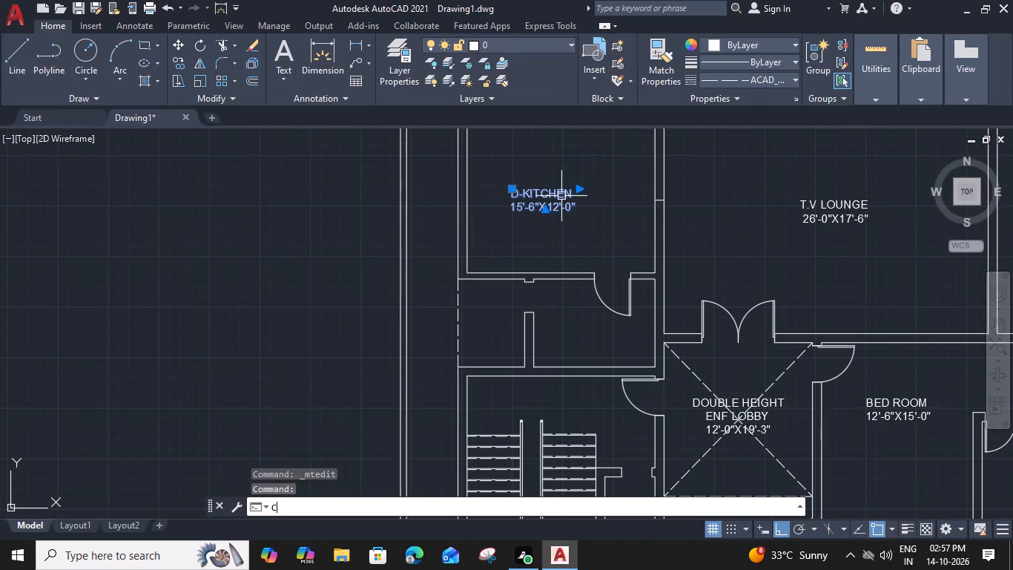
{"action": "type", "text": "O"}
{"action": "key", "text": "space"}
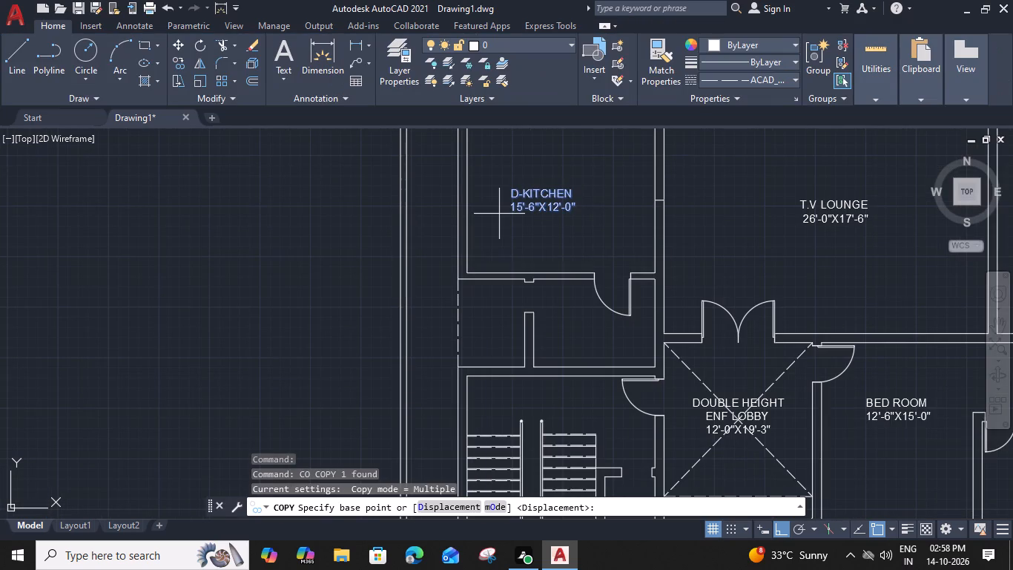
{"action": "left_click", "coordinate": [511, 213]}
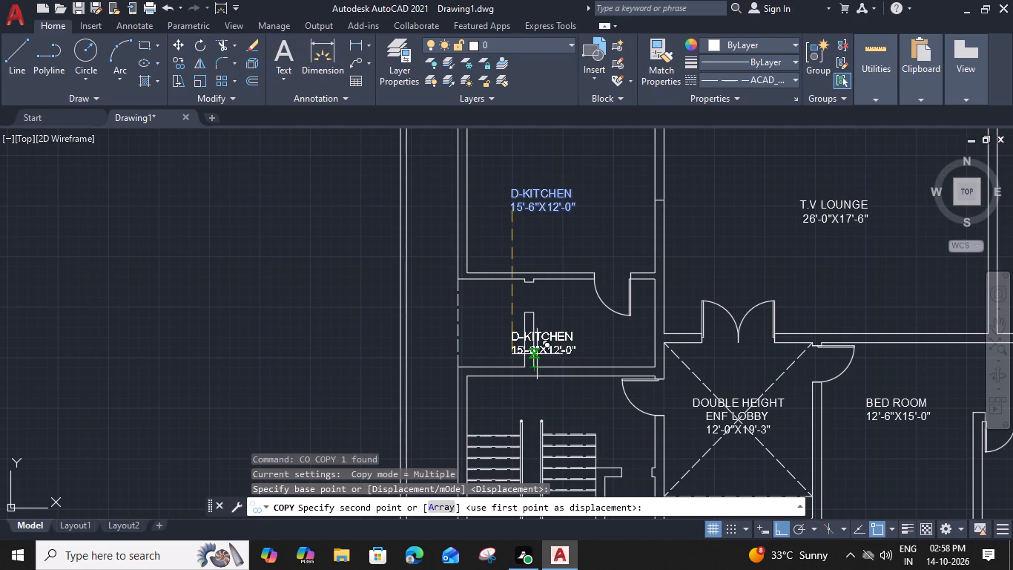
{"action": "left_click", "coordinate": [534, 344]}
{"action": "key", "text": "Escape"}
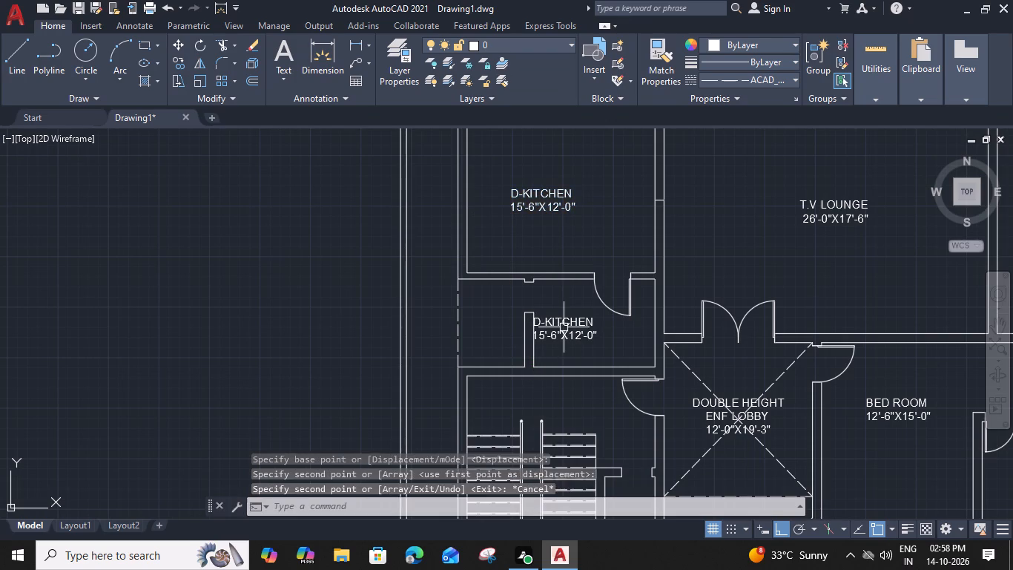
Rename the copied label in the small room as G-KITCHEN.
{"action": "double_click", "coordinate": [564, 327]}
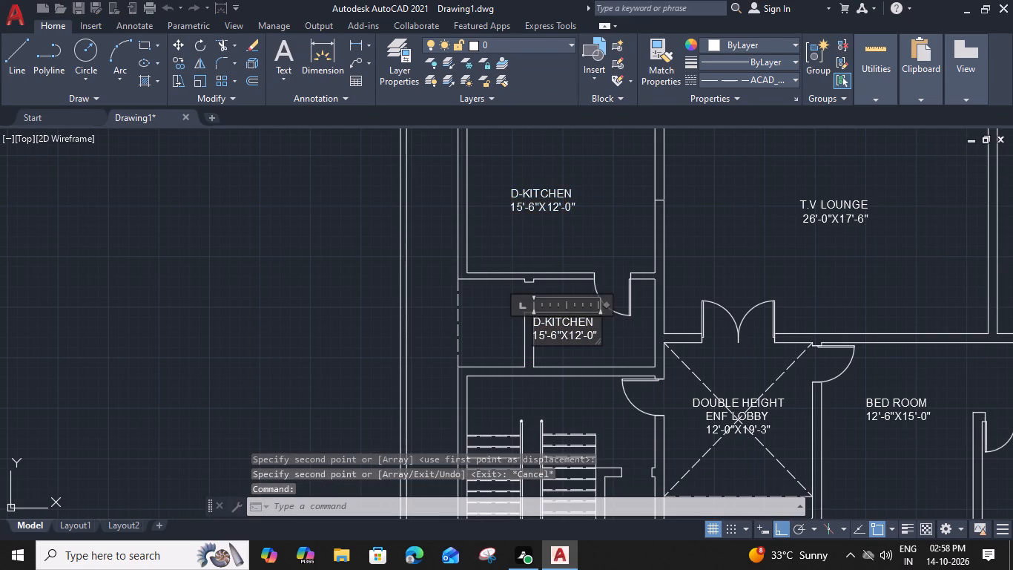
{"action": "scroll", "coordinate": [554, 325], "scroll_direction": "up", "scroll_amount": 2}
{"action": "left_click_drag", "start_coordinate": [524, 315], "coordinate": [506, 315]}
{"action": "key", "text": "g"}
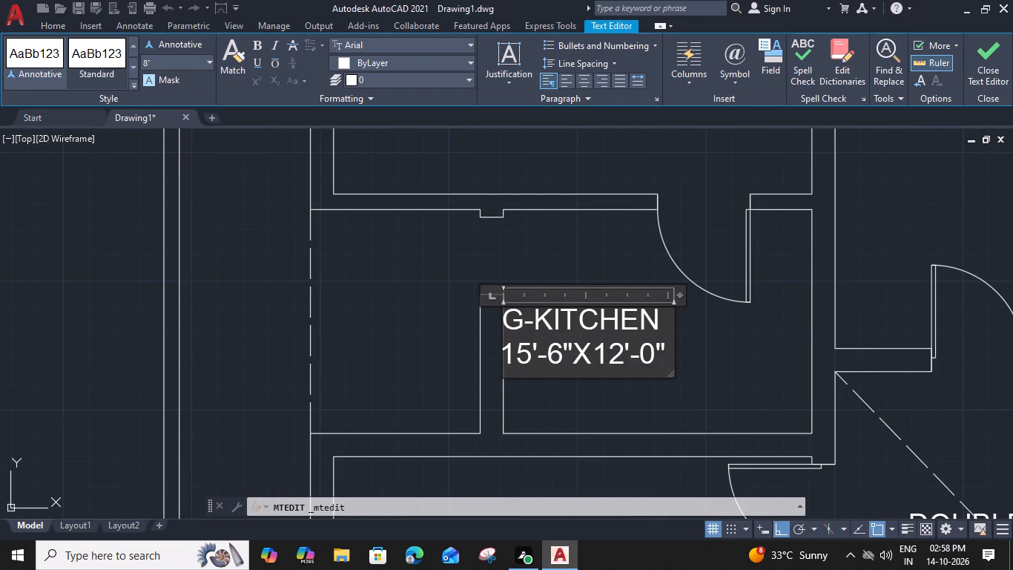
Change the G-KITCHEN size line to 10'-0"X7'-3", indent it with one leading space and finish the label.
{"action": "left_click_drag", "start_coordinate": [526, 359], "coordinate": [518, 359]}
{"action": "key", "text": "0"}
{"action": "left_click_drag", "start_coordinate": [562, 357], "coordinate": [554, 355]}
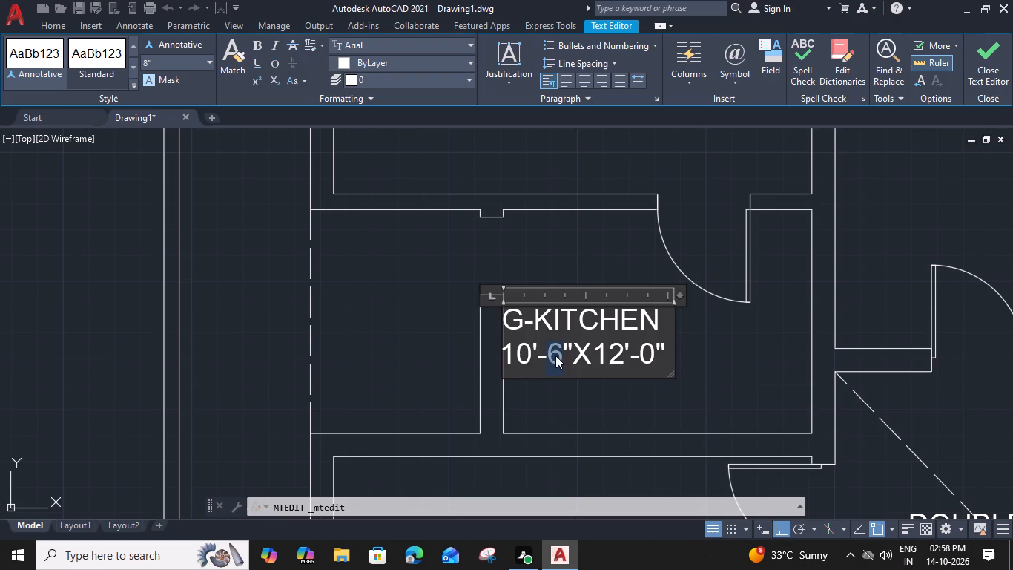
{"action": "key", "text": "0"}
{"action": "left_click_drag", "start_coordinate": [619, 361], "coordinate": [606, 360]}
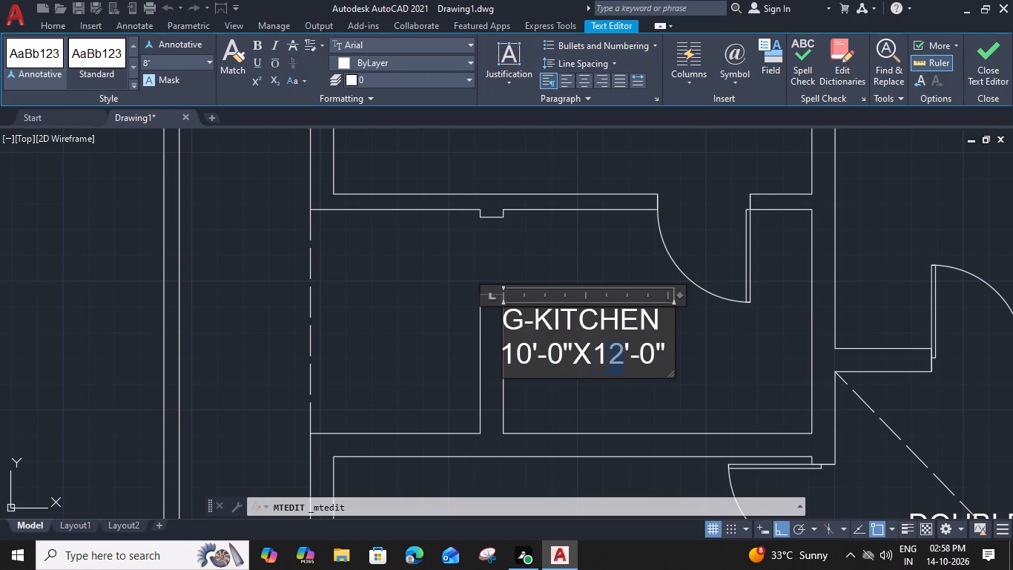
{"action": "left_click_drag", "start_coordinate": [606, 360], "coordinate": [596, 356]}
{"action": "key", "text": "7"}
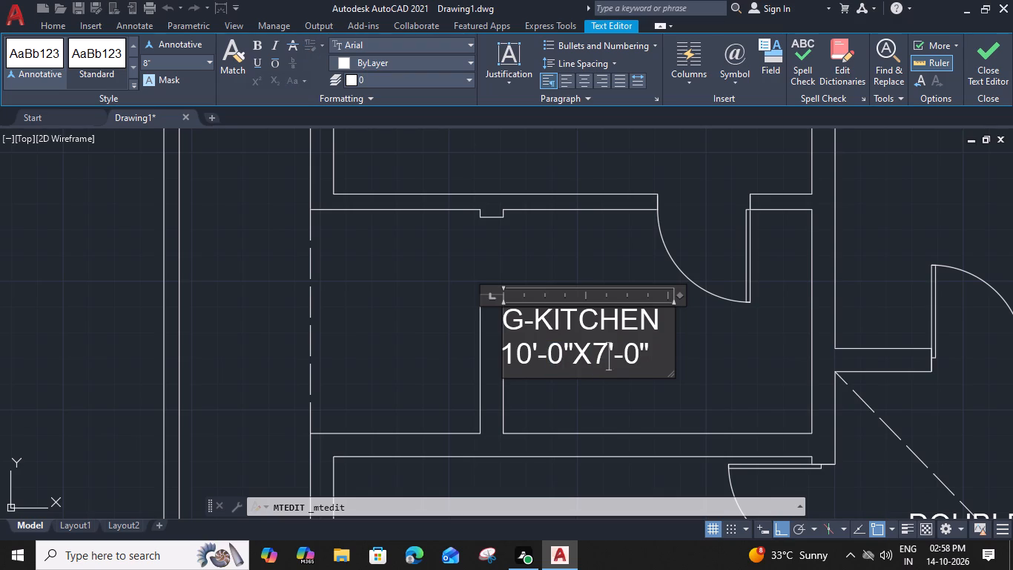
{"action": "left_click_drag", "start_coordinate": [637, 358], "coordinate": [629, 358]}
{"action": "key", "text": "3"}
{"action": "left_click", "coordinate": [506, 353]}
{"action": "key", "text": "space"}
{"action": "left_click", "coordinate": [727, 359]}
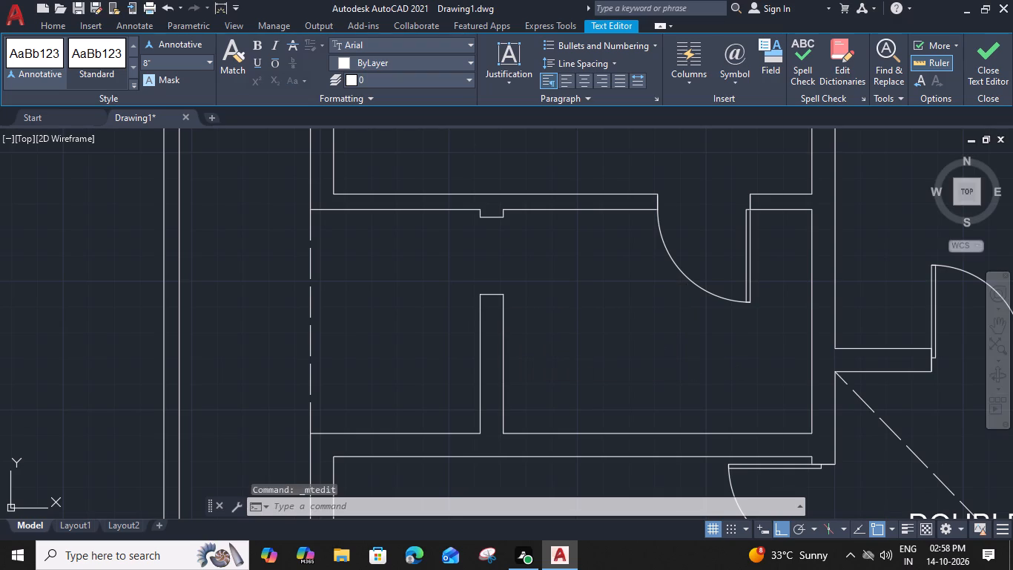
Move the G-KITCHEN label horizontally to the right so it clears the short partition wall.
{"action": "left_click", "coordinate": [656, 312]}
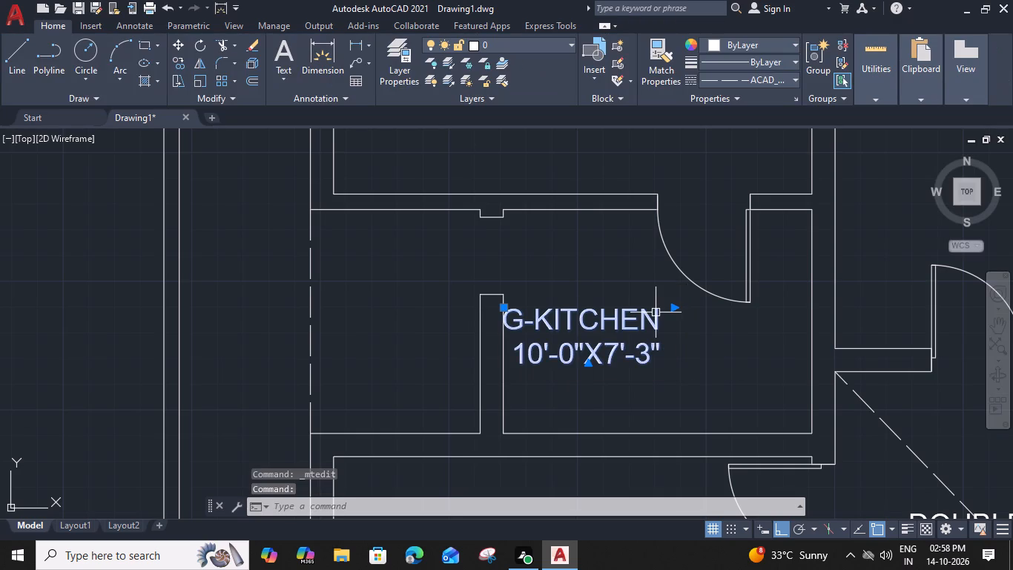
{"action": "type", "text": "M"}
{"action": "key", "text": "space"}
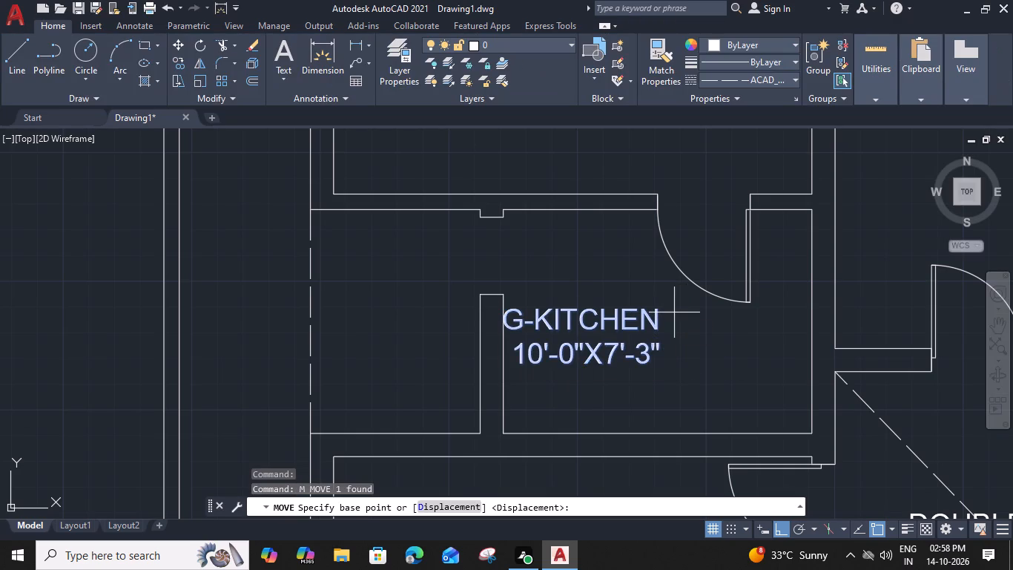
{"action": "left_click", "coordinate": [670, 307]}
{"action": "left_click", "coordinate": [699, 309]}
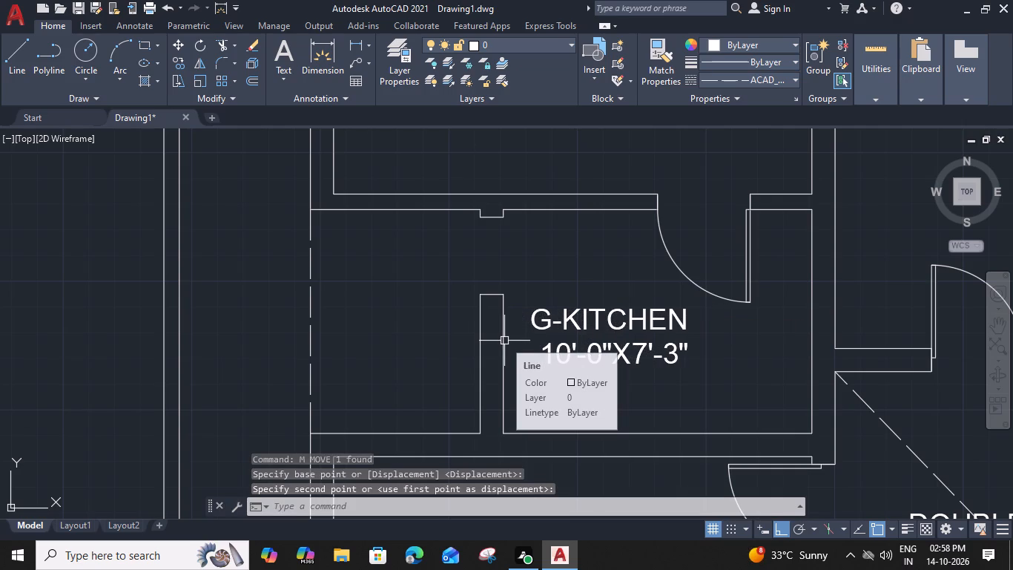
Copy the G-KITCHEN label straight down into the staircase room, just above the stair flights.
{"action": "scroll", "coordinate": [661, 304], "scroll_direction": "down", "scroll_amount": 1}
{"action": "middle_click_drag", "start_coordinate": [664, 320], "coordinate": [661, 304]}
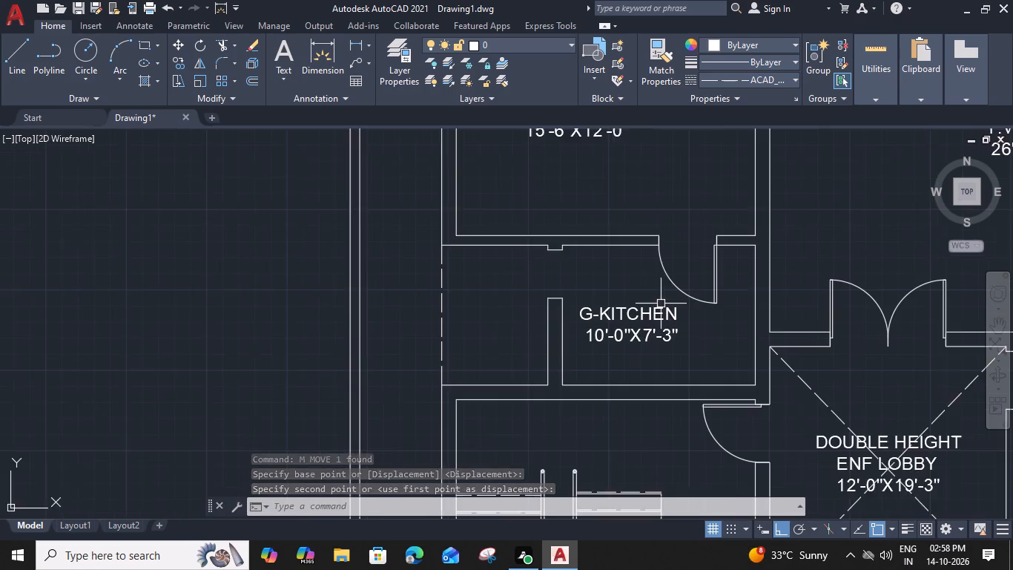
{"action": "middle_click_drag", "start_coordinate": [661, 304], "coordinate": [661, 210]}
{"action": "left_click", "coordinate": [627, 218]}
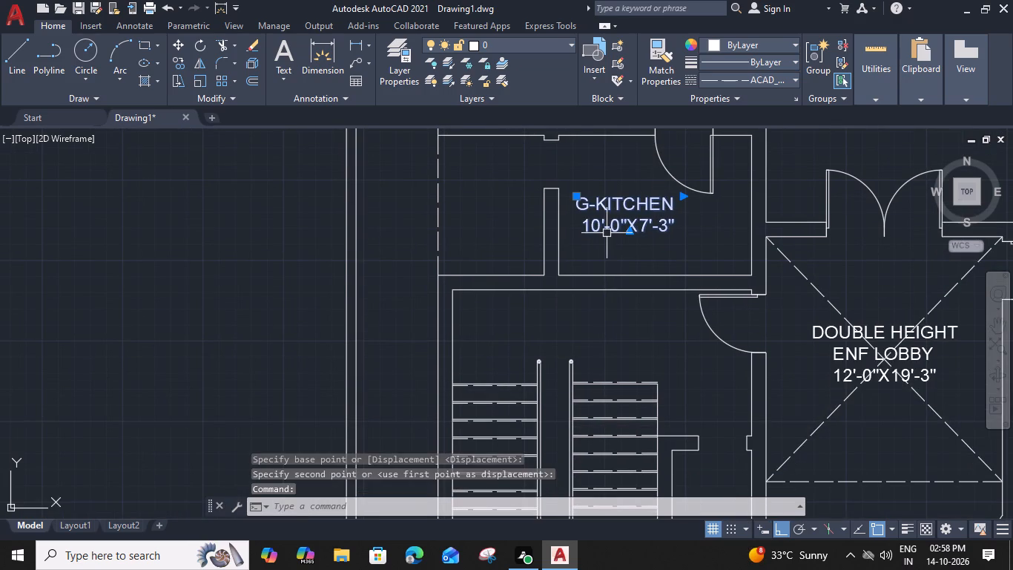
{"action": "type", "text": "CO"}
{"action": "key", "text": "space"}
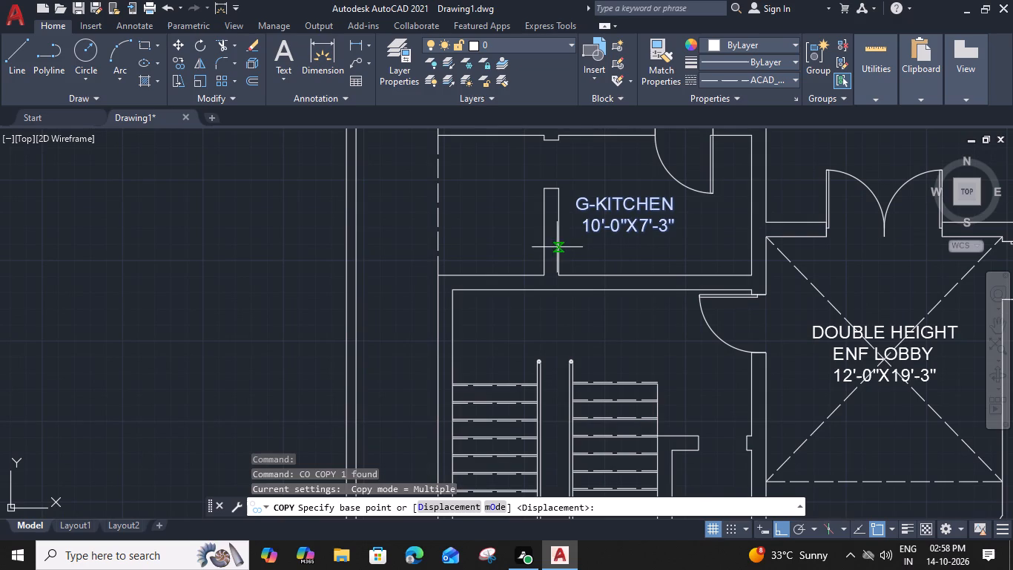
{"action": "left_click", "coordinate": [558, 247]}
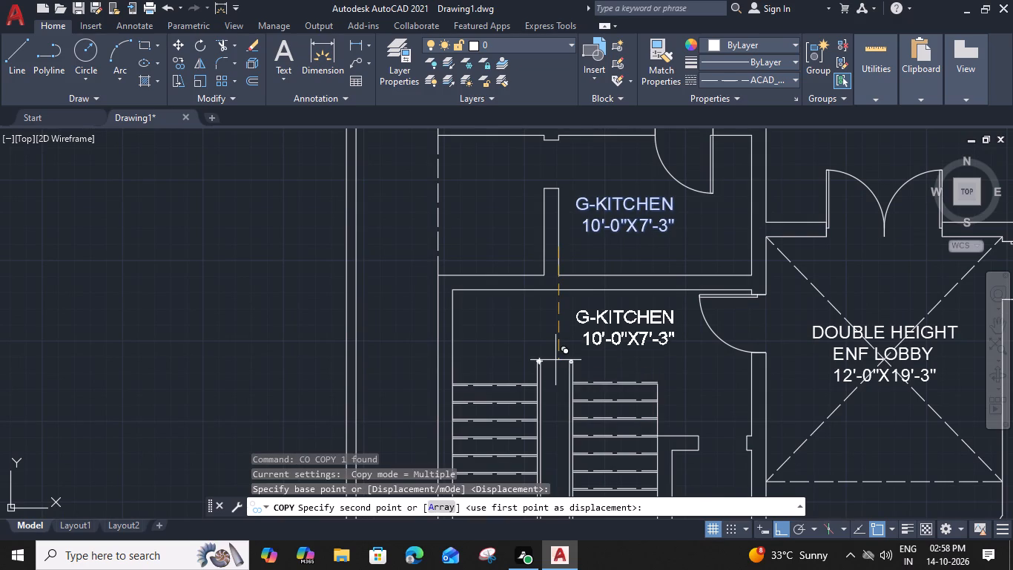
{"action": "left_click", "coordinate": [555, 360]}
{"action": "key", "text": "Escape"}
Move the copied G-KITCHEN label horizontally to the left, centring it roughly above the stair flights.
{"action": "left_click", "coordinate": [581, 315]}
{"action": "key", "text": "m"}
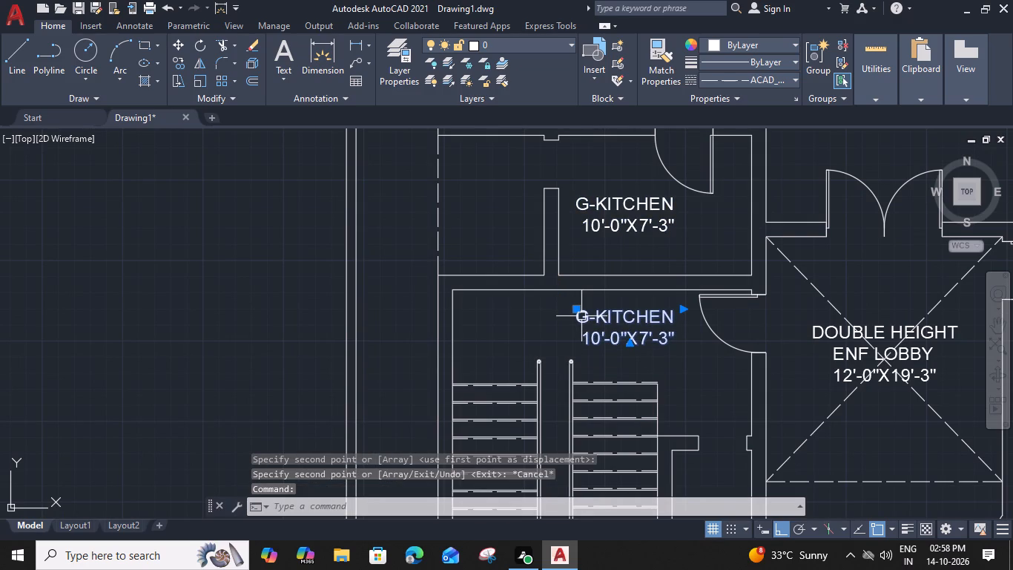
{"action": "key", "text": "space"}
{"action": "left_click", "coordinate": [577, 308]}
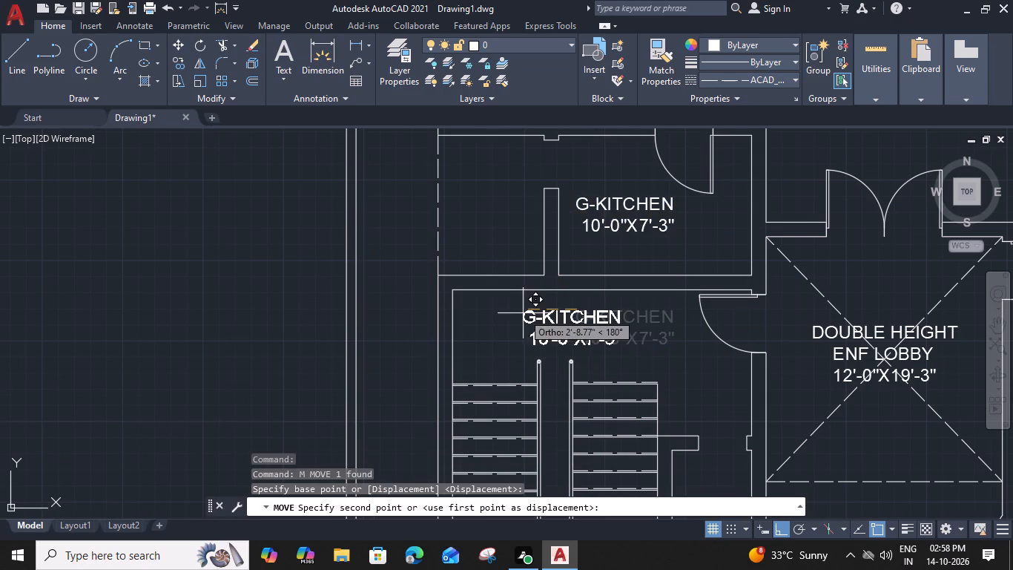
{"action": "left_click", "coordinate": [509, 312]}
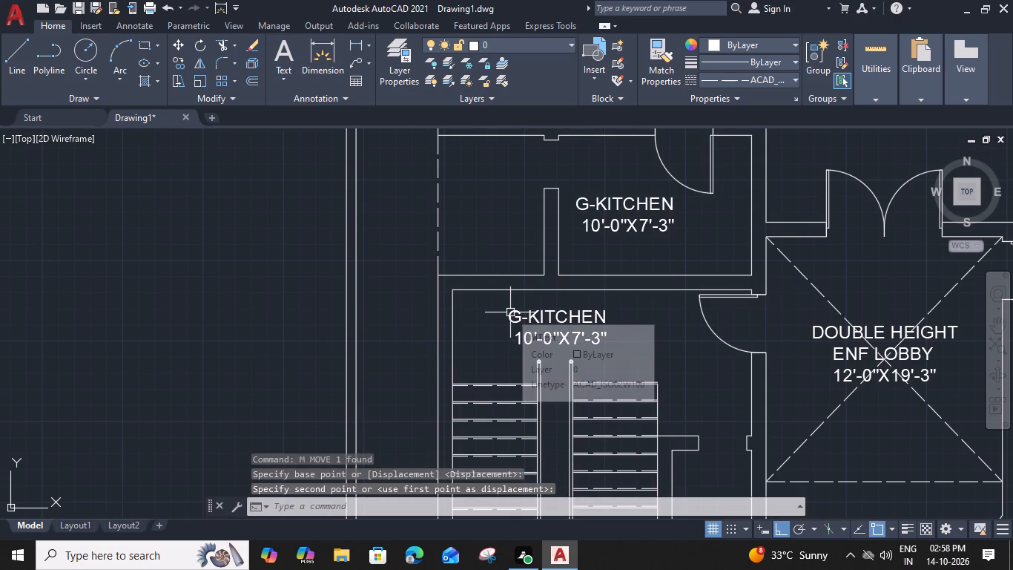
Change the size line of the staircase room's label to 15'-6"X16'-7.5" and widen the text frame to fit it.
{"action": "double_click", "coordinate": [551, 332]}
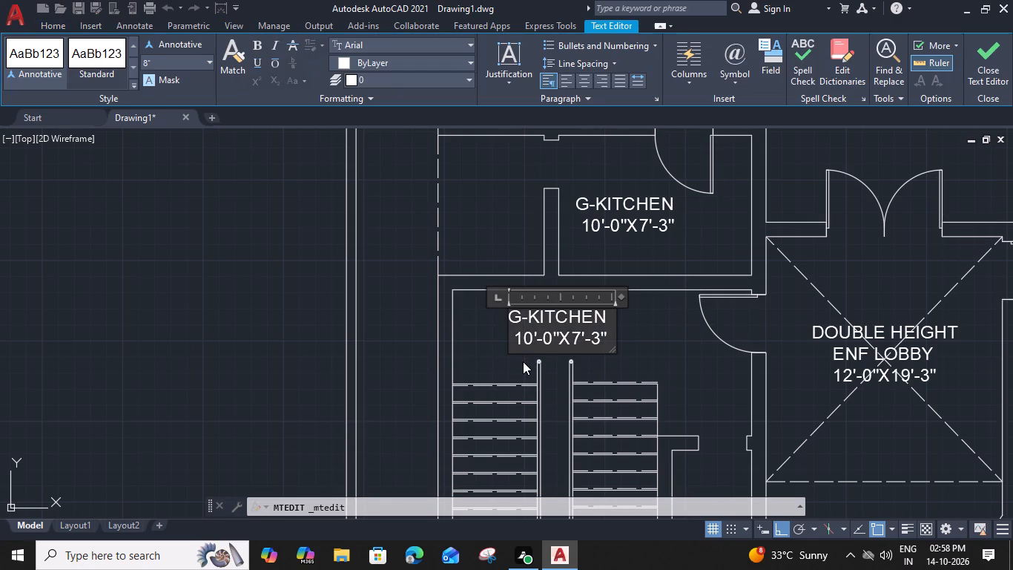
{"action": "left_click_drag", "start_coordinate": [533, 340], "coordinate": [527, 340]}
{"action": "key", "text": "5"}
{"action": "left_click", "coordinate": [547, 335]}
{"action": "key", "text": "6"}
{"action": "left_click_drag", "start_coordinate": [570, 335], "coordinate": [580, 337]}
{"action": "key", "text": "1"}
{"action": "key", "text": "6"}
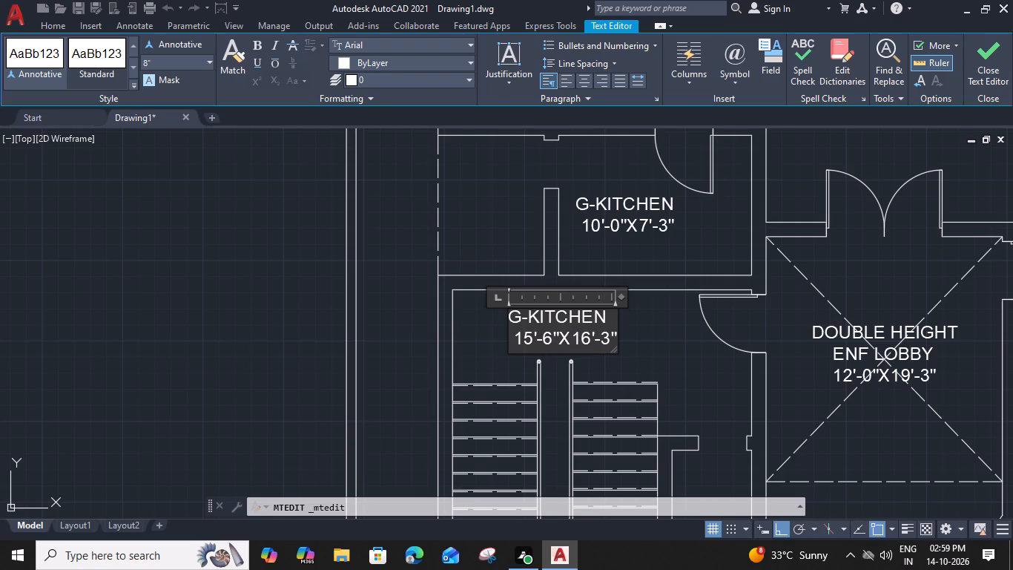
{"action": "left_click", "coordinate": [610, 339]}
{"action": "type", "text": "7."}
{"action": "key", "text": "5"}
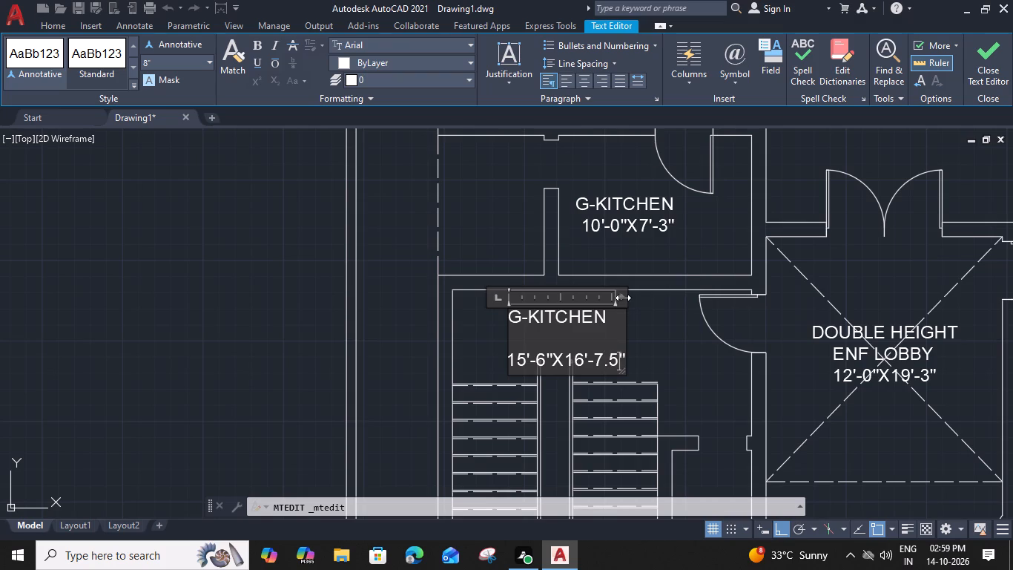
{"action": "left_click_drag", "start_coordinate": [623, 298], "coordinate": [648, 301]}
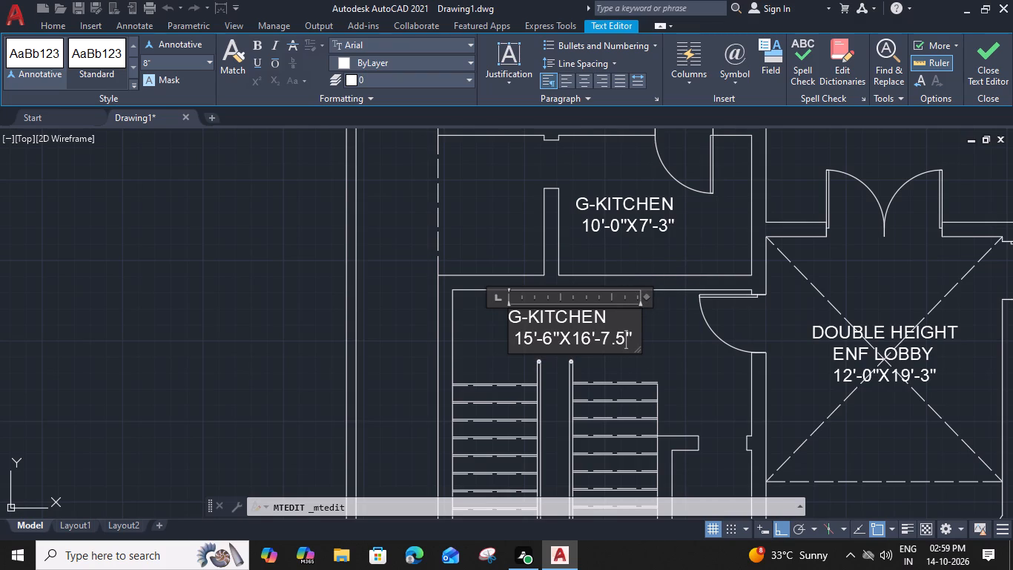
{"action": "scroll", "coordinate": [596, 332], "scroll_direction": "up", "scroll_amount": 1}
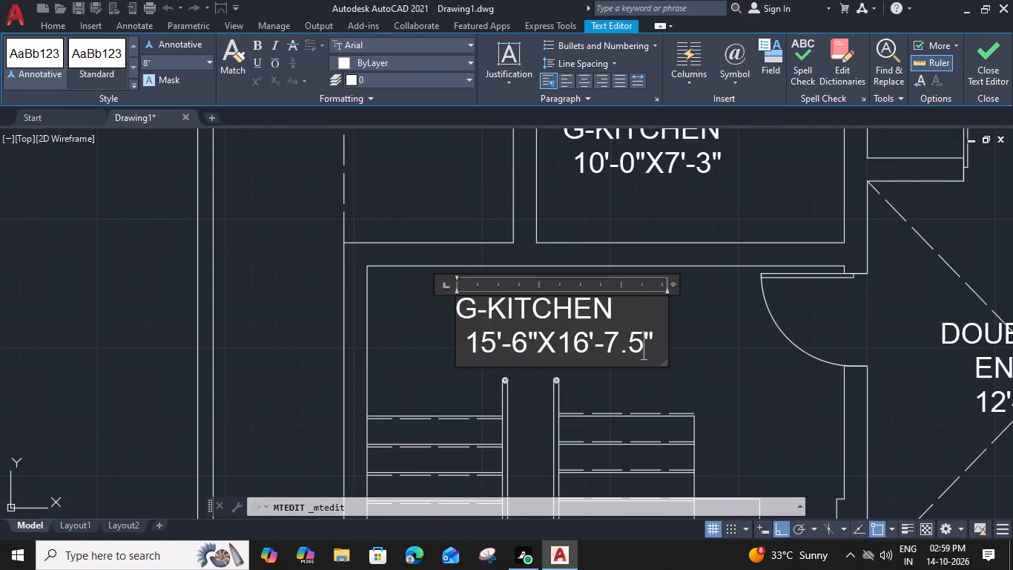
Remove the leading space from the staircase label's size line and replace its name G-KITCHEN with STAIR HALL.
{"action": "left_click", "coordinate": [473, 347]}
{"action": "left_click", "coordinate": [463, 347]}
{"action": "key", "text": "BackSpace"}
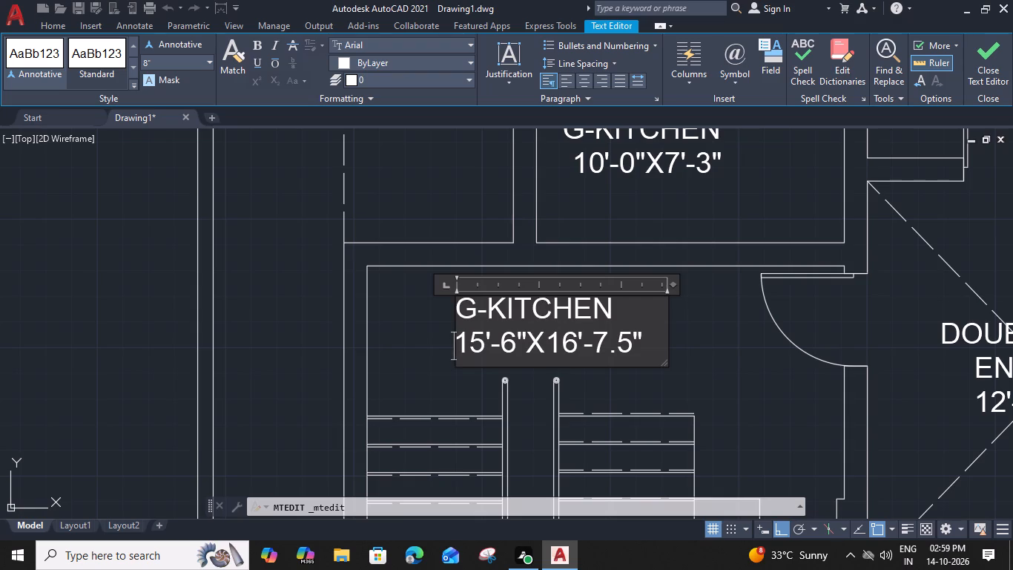
{"action": "left_click_drag", "start_coordinate": [615, 305], "coordinate": [435, 302]}
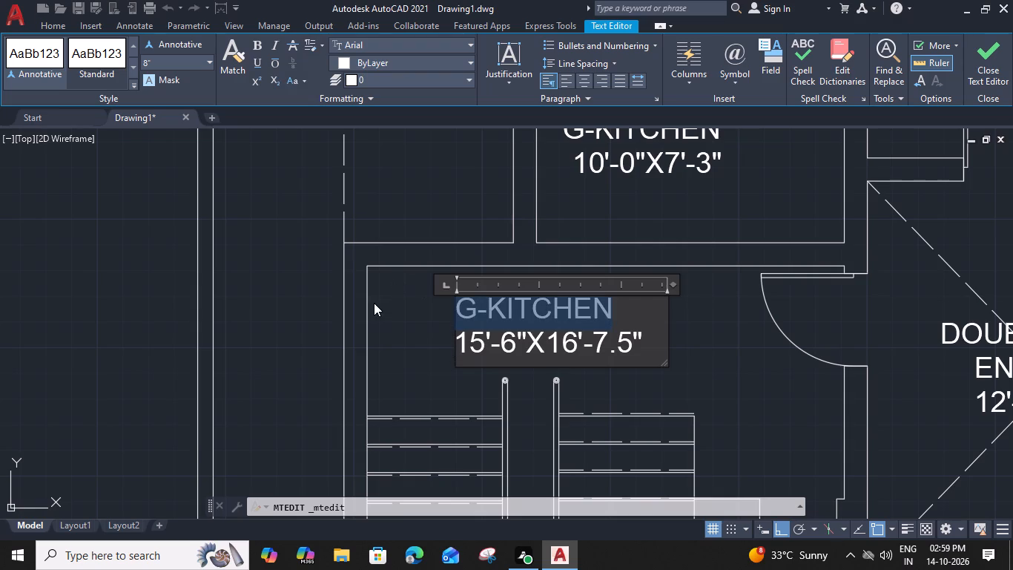
{"action": "key", "text": "s"}
{"action": "key", "text": "t"}
{"action": "key", "text": "a"}
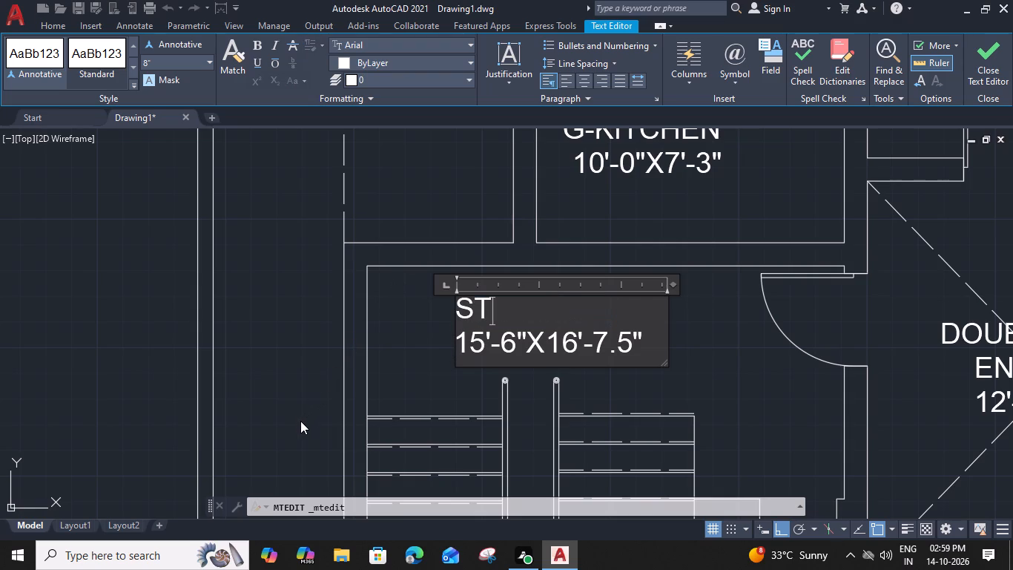
{"action": "key", "text": "i"}
{"action": "key", "text": "r"}
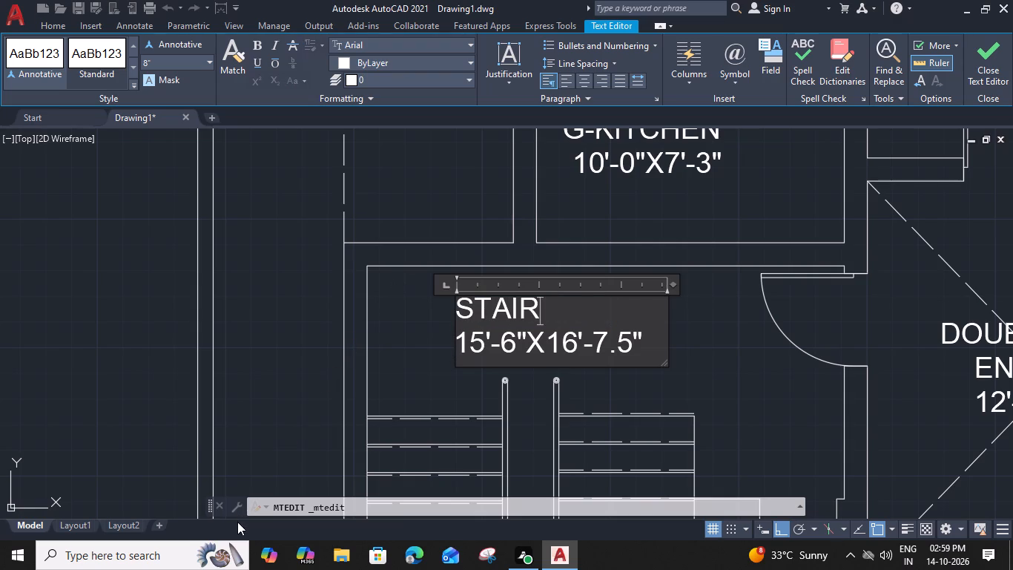
{"action": "key", "text": "space"}
{"action": "key", "text": "h"}
{"action": "key", "text": "a"}
{"action": "key", "text": "l"}
{"action": "key", "text": "l"}
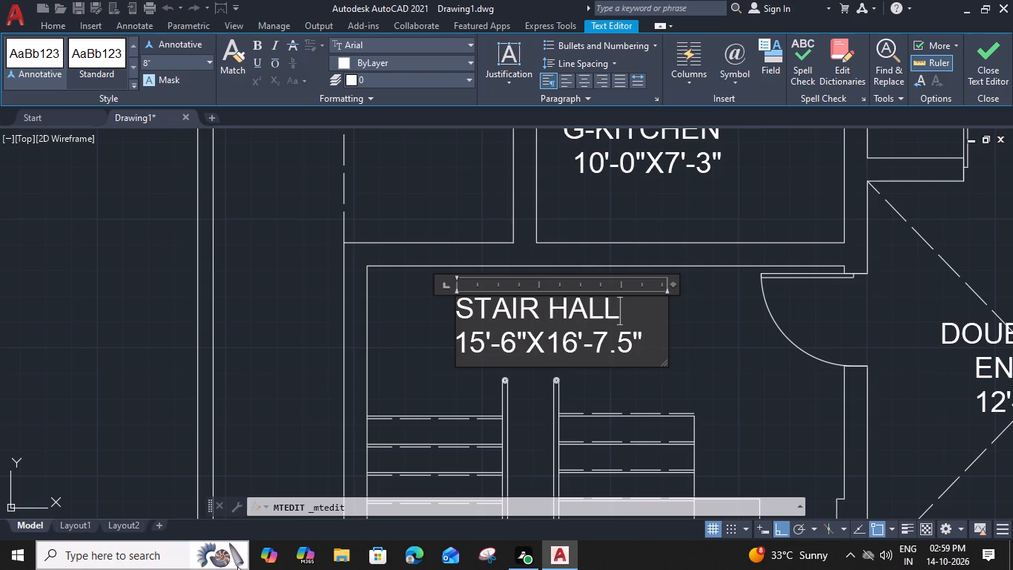
Indent the STAIR HALL line by one space and narrow the text frame to fit the label.
{"action": "left_click", "coordinate": [462, 312]}
{"action": "key", "text": "space"}
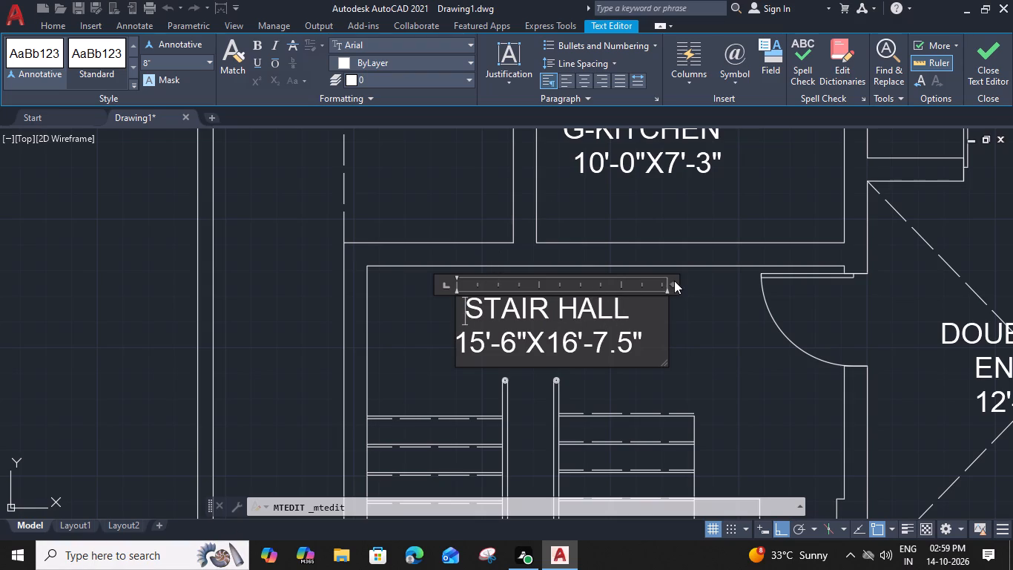
{"action": "left_click_drag", "start_coordinate": [673, 283], "coordinate": [651, 284]}
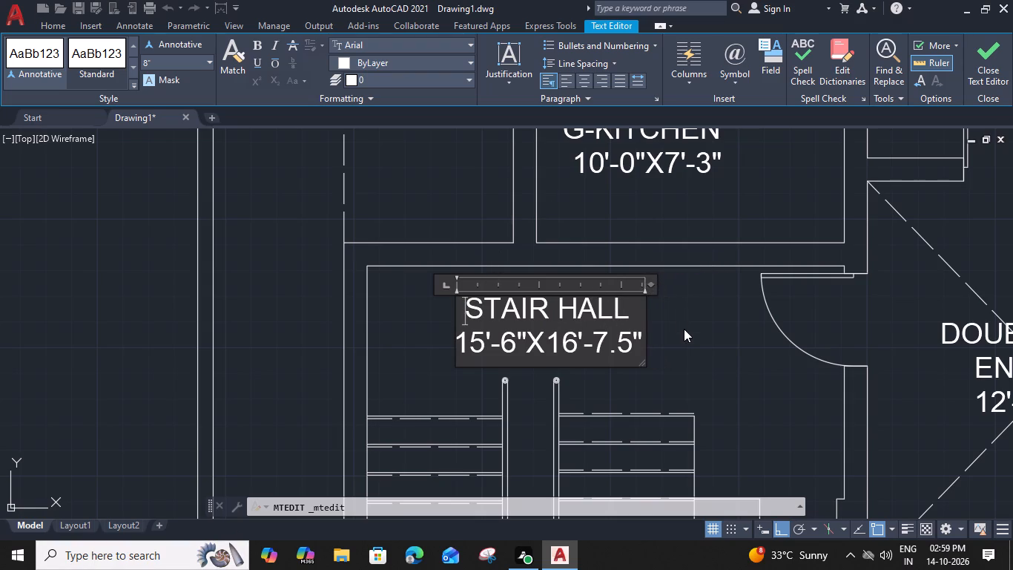
{"action": "left_click", "coordinate": [684, 329]}
Copy the STAIR HALL label into the small room between the stair flights and the double-height lobby.
{"action": "scroll", "coordinate": [687, 336], "scroll_direction": "down", "scroll_amount": 2}
{"action": "middle_click_drag", "start_coordinate": [702, 351], "coordinate": [701, 322]}
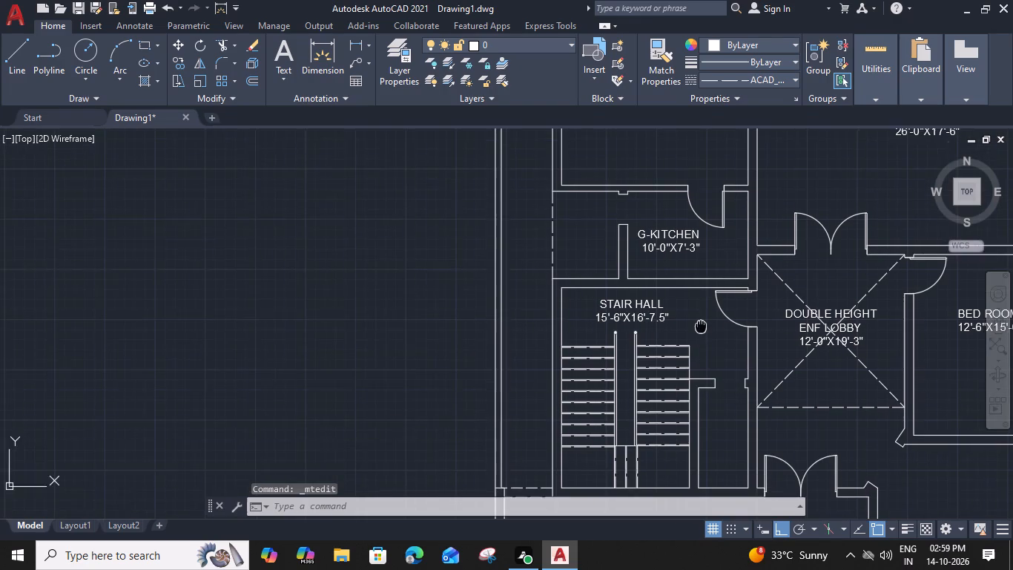
{"action": "middle_click_drag", "start_coordinate": [701, 322], "coordinate": [698, 286]}
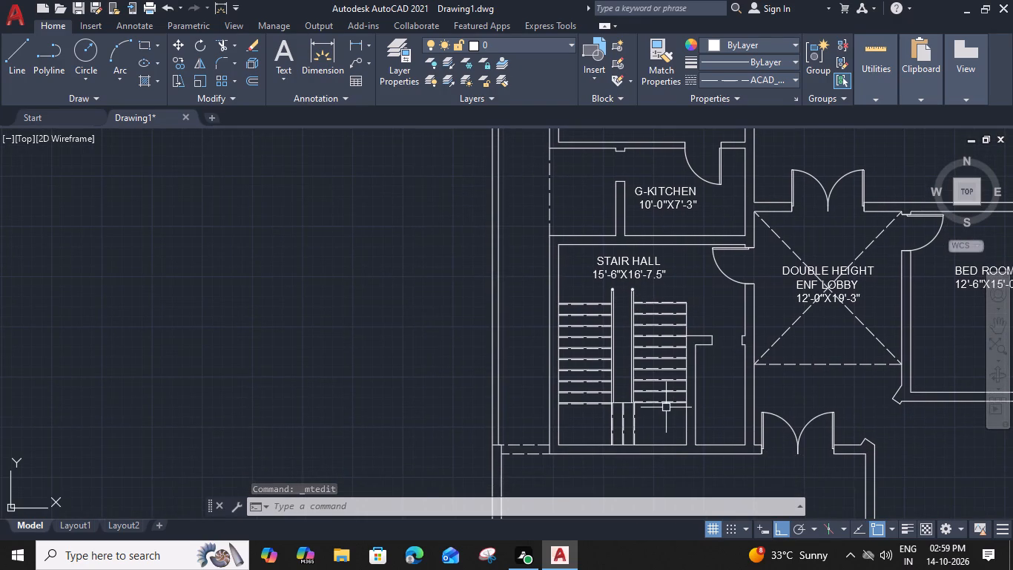
{"action": "middle_click_drag", "start_coordinate": [671, 399], "coordinate": [663, 353]}
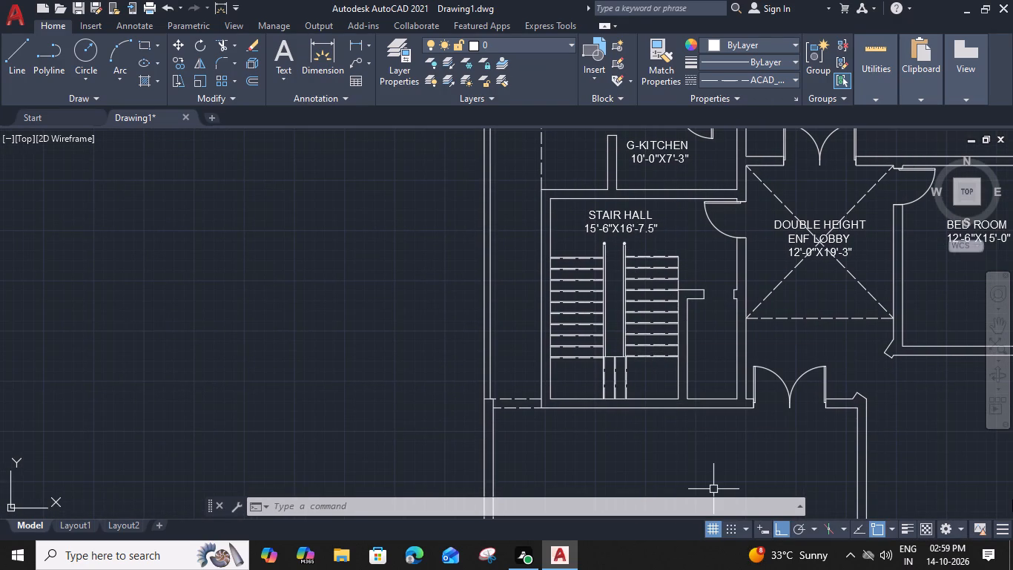
{"action": "left_click", "coordinate": [598, 223]}
{"action": "key", "text": "v"}
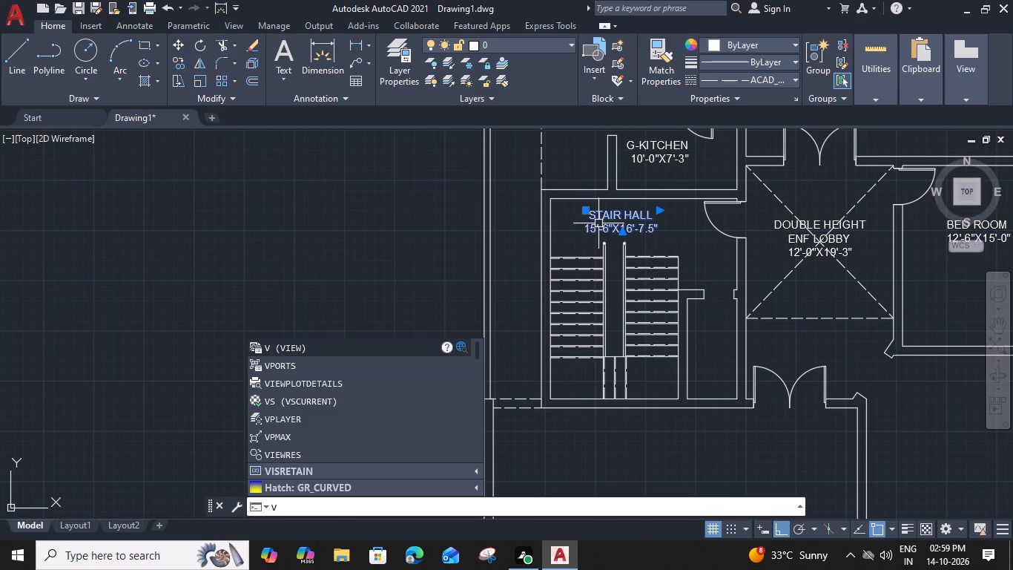
{"action": "key", "text": "BackSpace"}
{"action": "type", "text": "CO"}
{"action": "key", "text": "space"}
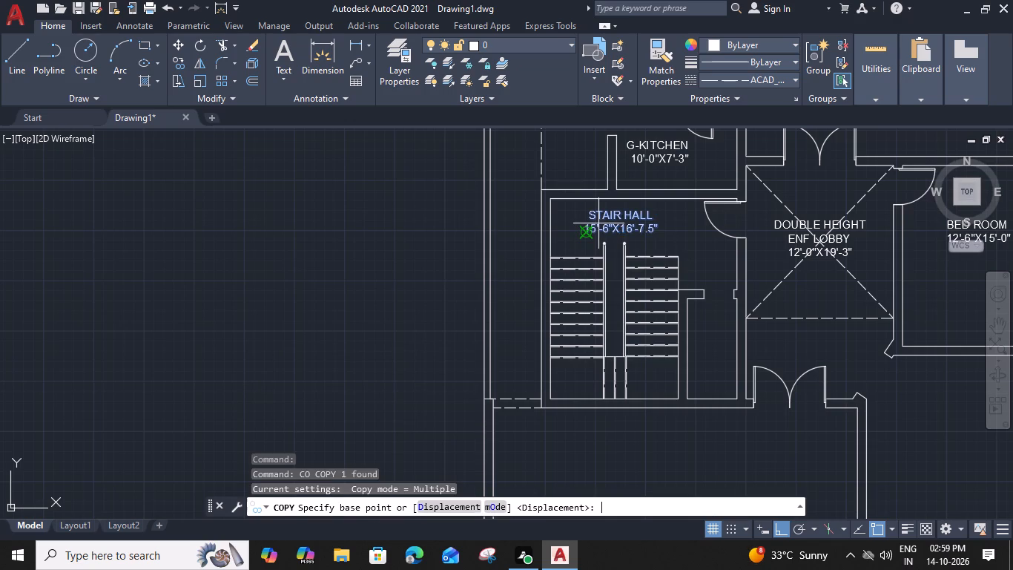
{"action": "scroll", "coordinate": [584, 237], "scroll_direction": "up", "scroll_amount": 2}
{"action": "left_click", "coordinate": [588, 227]}
{"action": "scroll", "coordinate": [588, 227], "scroll_direction": "down", "scroll_amount": 2}
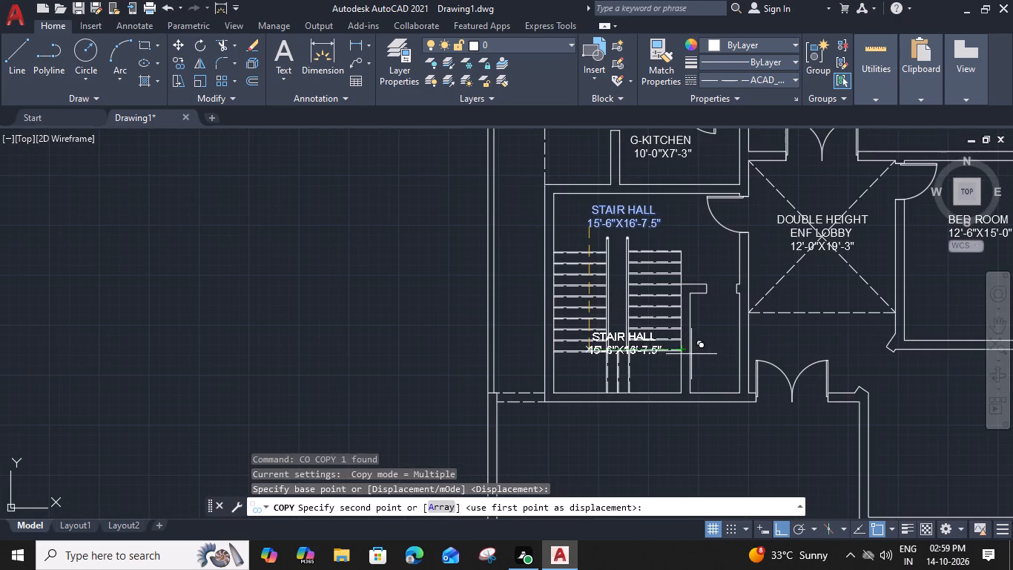
{"action": "left_click", "coordinate": [692, 354]}
{"action": "key", "text": "Escape"}
Set the copied label's text height to 5" and narrow its frame to about 3'-11" to fit the small room.
{"action": "left_click", "coordinate": [737, 348]}
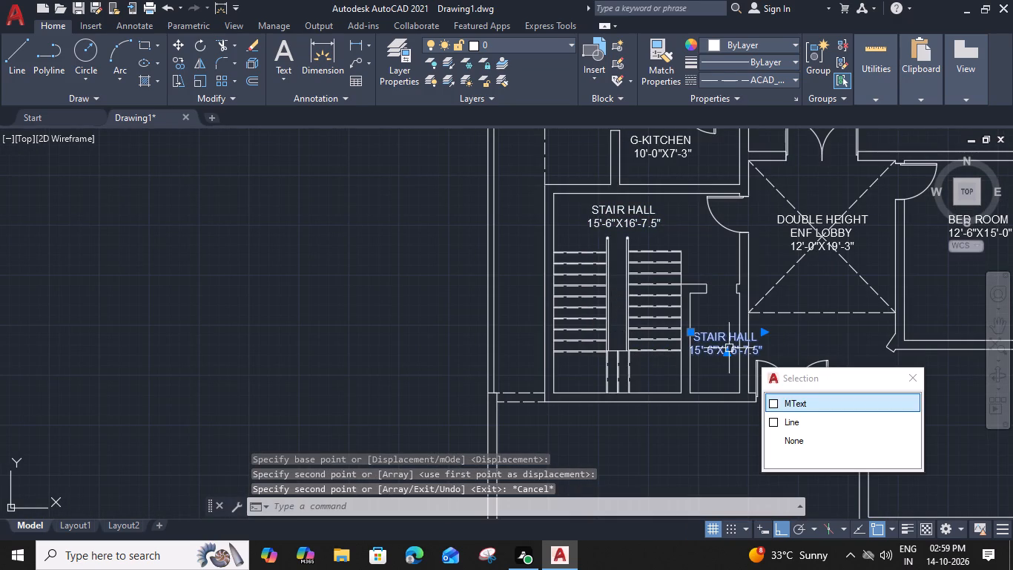
{"action": "double_click", "coordinate": [726, 340]}
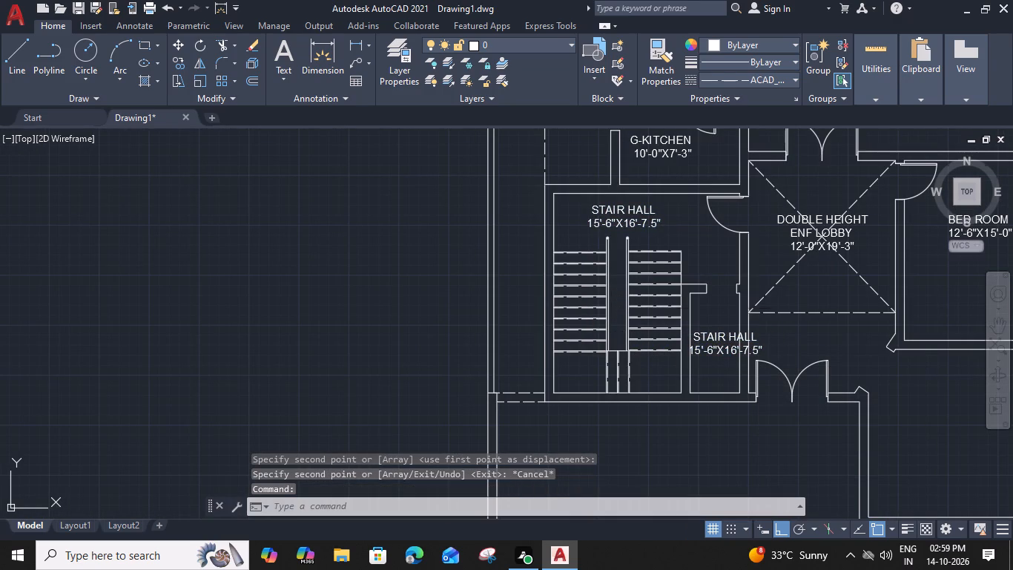
{"action": "scroll", "coordinate": [739, 351], "scroll_direction": "up", "scroll_amount": 2}
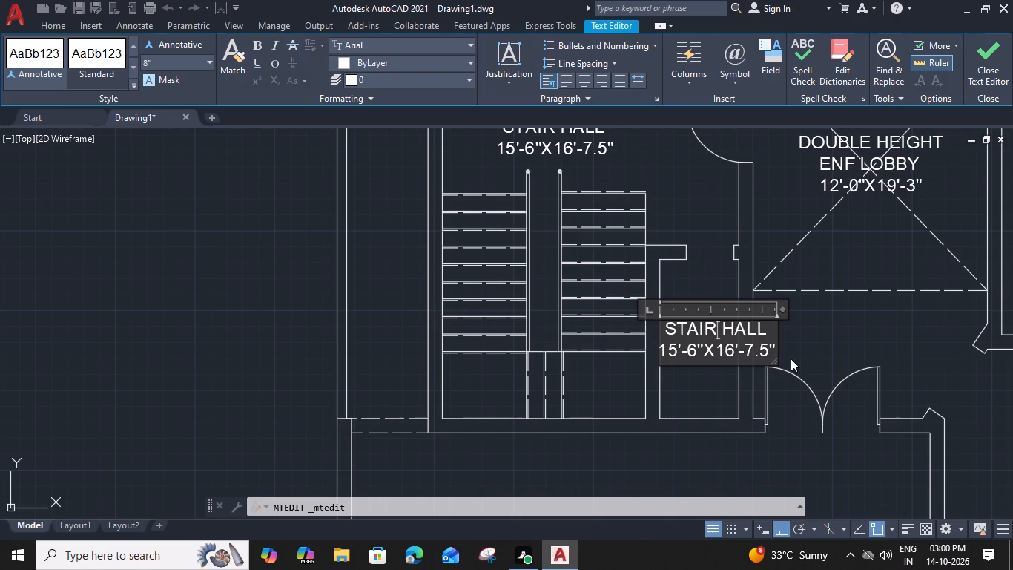
{"action": "scroll", "coordinate": [761, 353], "scroll_direction": "up", "scroll_amount": 1}
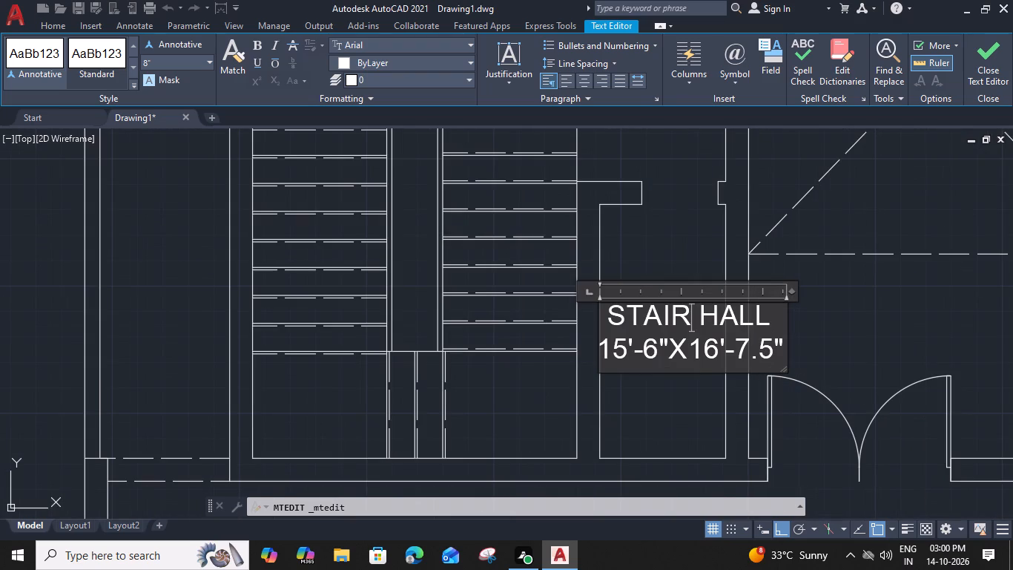
{"action": "left_click_drag", "start_coordinate": [784, 350], "coordinate": [595, 319]}
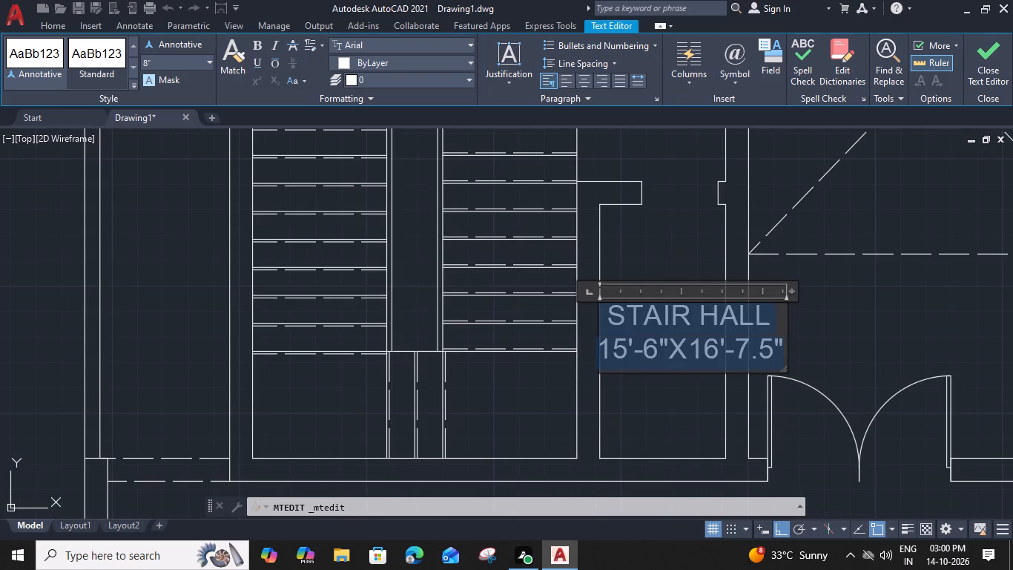
{"action": "left_click_drag", "start_coordinate": [595, 319], "coordinate": [594, 315]}
{"action": "left_click", "coordinate": [169, 55]}
{"action": "key", "text": "5"}
{"action": "key", "text": "shift+quotedbl"}
{"action": "key", "text": "Return"}
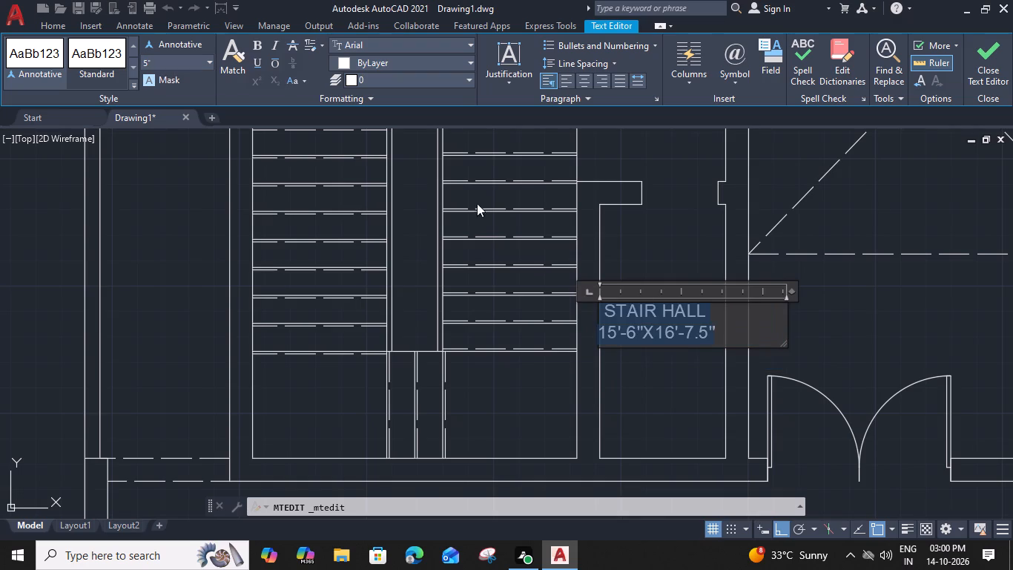
{"action": "left_click_drag", "start_coordinate": [791, 293], "coordinate": [725, 292]}
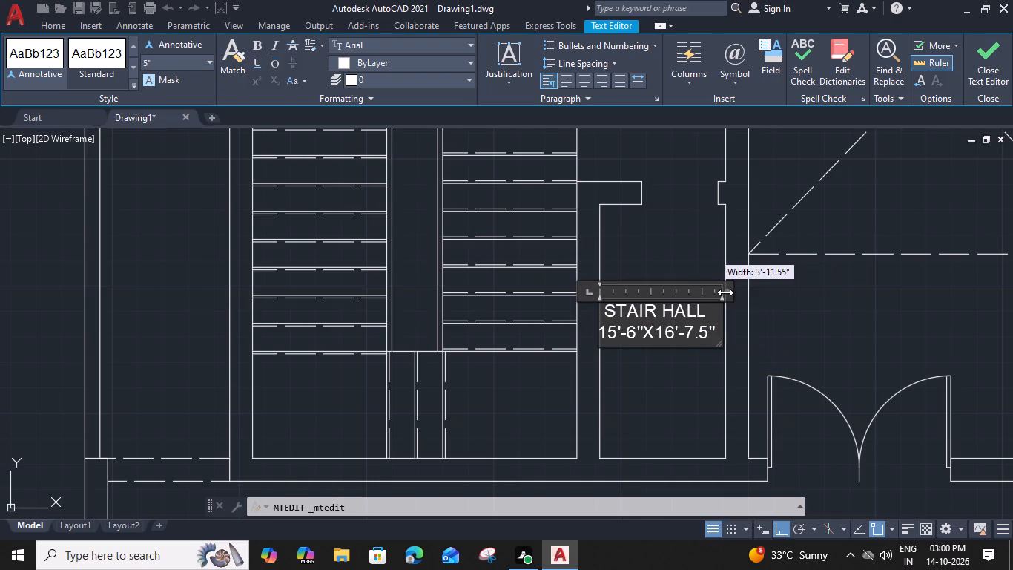
{"action": "left_click_drag", "start_coordinate": [725, 292], "coordinate": [724, 292]}
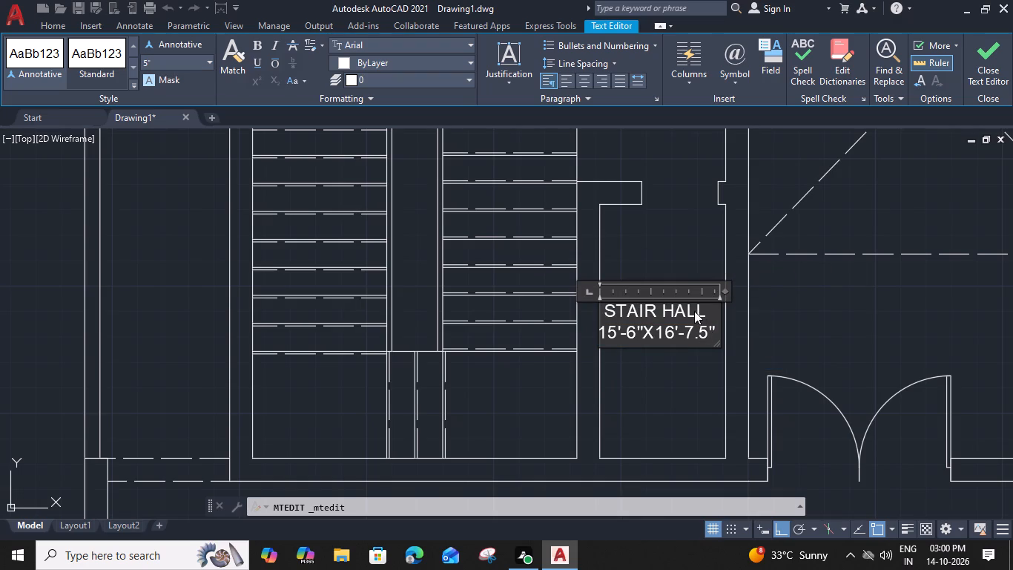
Replace the name STAIR HALL in the small room's label with PWD, keeping it on its own line.
{"action": "left_click", "coordinate": [705, 312]}
{"action": "left_click_drag", "start_coordinate": [705, 312], "coordinate": [580, 312]}
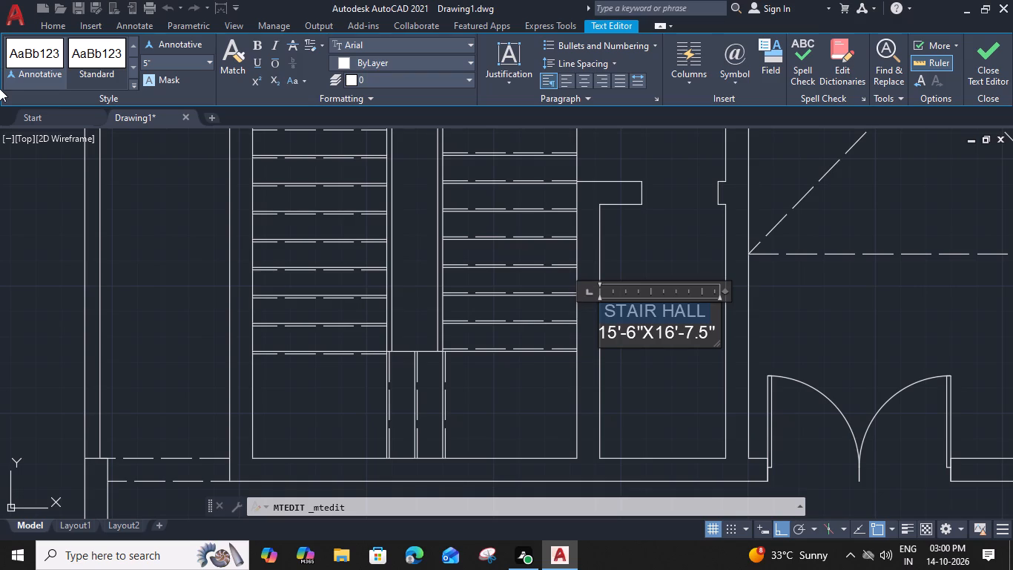
{"action": "type", "text": "PE"}
{"action": "key", "text": "BackSpace"}
{"action": "key", "text": "w"}
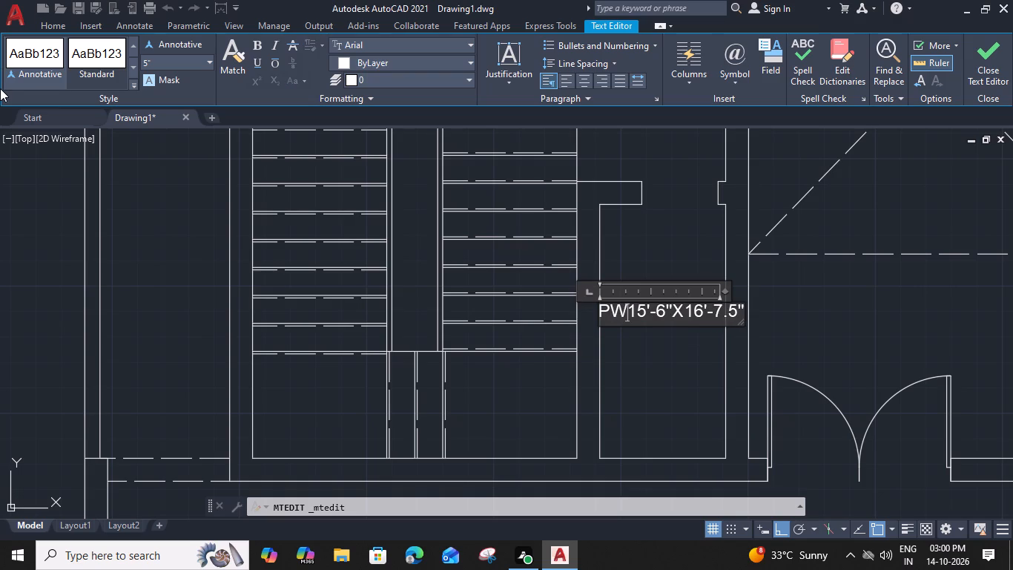
{"action": "key", "text": "d"}
{"action": "key", "text": "Return"}
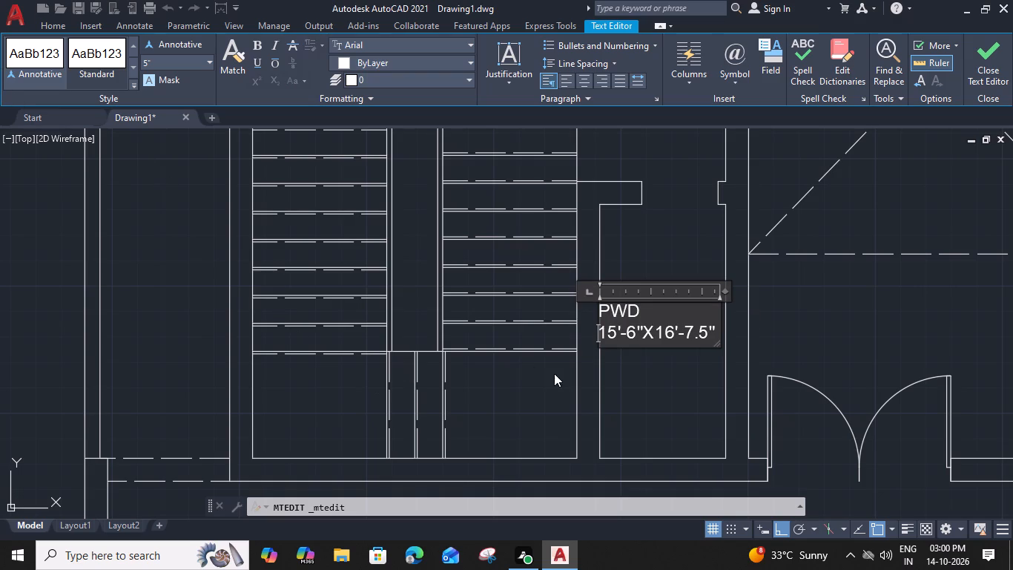
Change the first dimension in the PWD label's size line to 4'-1.5".
{"action": "scroll", "coordinate": [601, 337], "scroll_direction": "up", "scroll_amount": 2}
{"action": "left_click_drag", "start_coordinate": [630, 329], "coordinate": [596, 332]}
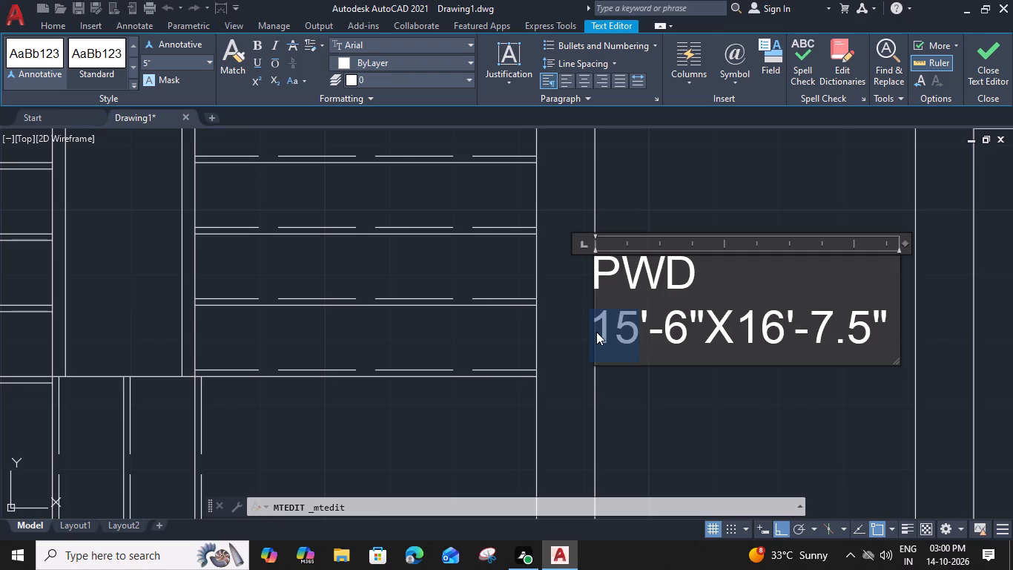
{"action": "key", "text": "4"}
{"action": "left_click_drag", "start_coordinate": [664, 332], "coordinate": [649, 332]}
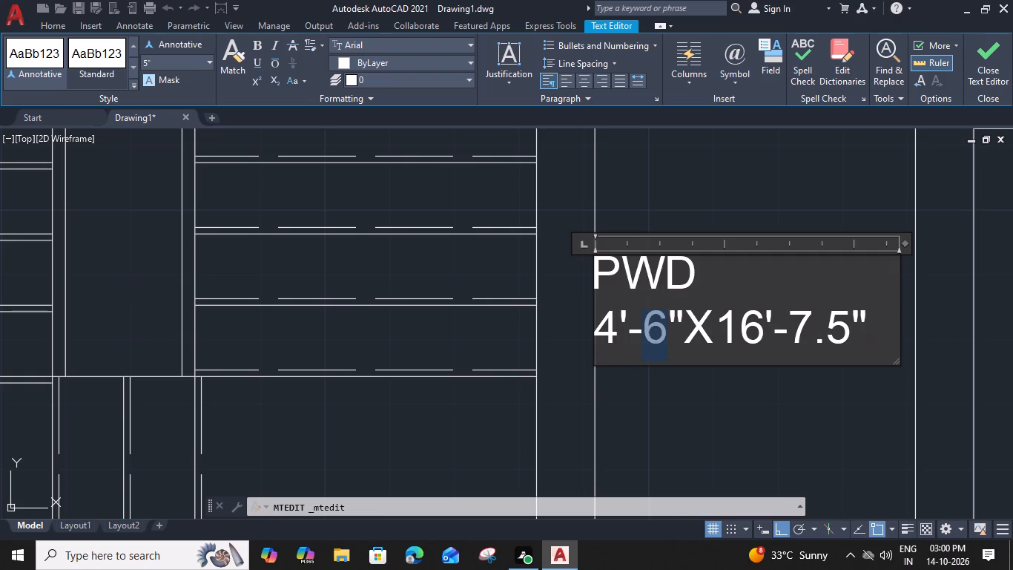
{"action": "left_click_drag", "start_coordinate": [649, 332], "coordinate": [648, 332]}
{"action": "key", "text": "1"}
{"action": "type", "text": ".5"}
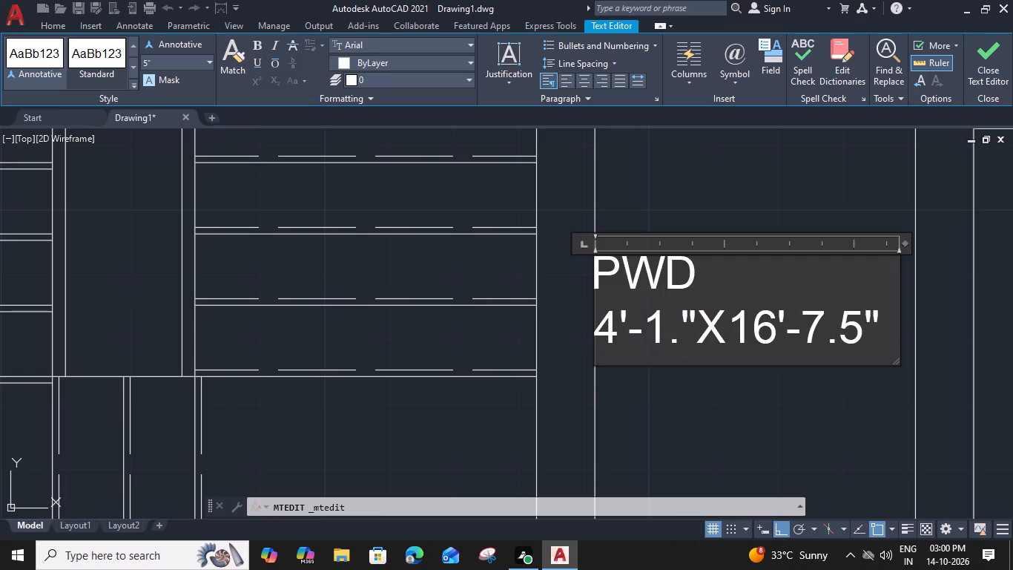
{"action": "middle_click_drag", "start_coordinate": [713, 393], "coordinate": [713, 393]}
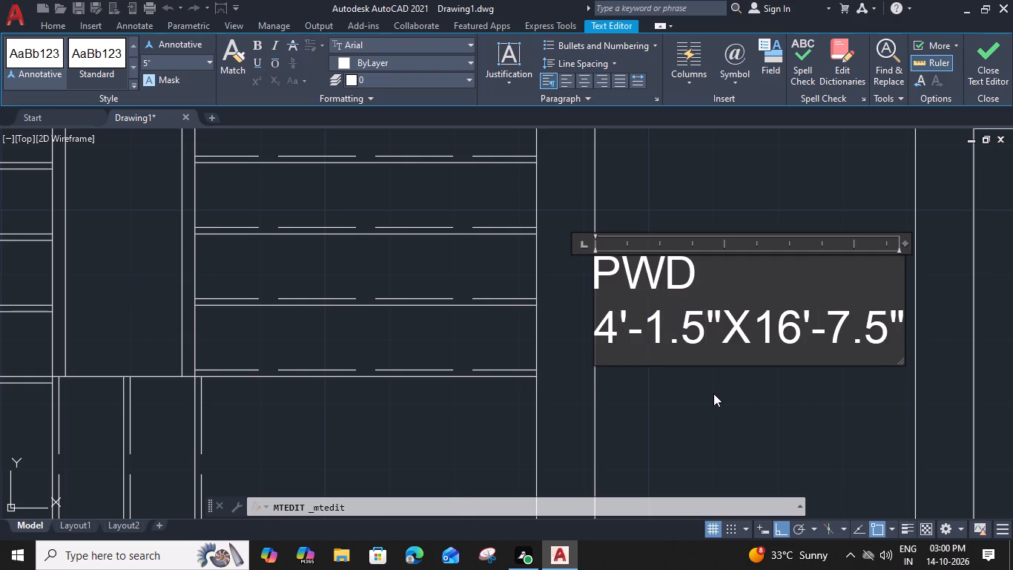
{"action": "middle_click_drag", "start_coordinate": [713, 393], "coordinate": [633, 386]}
{"action": "left_click", "coordinate": [685, 390]}
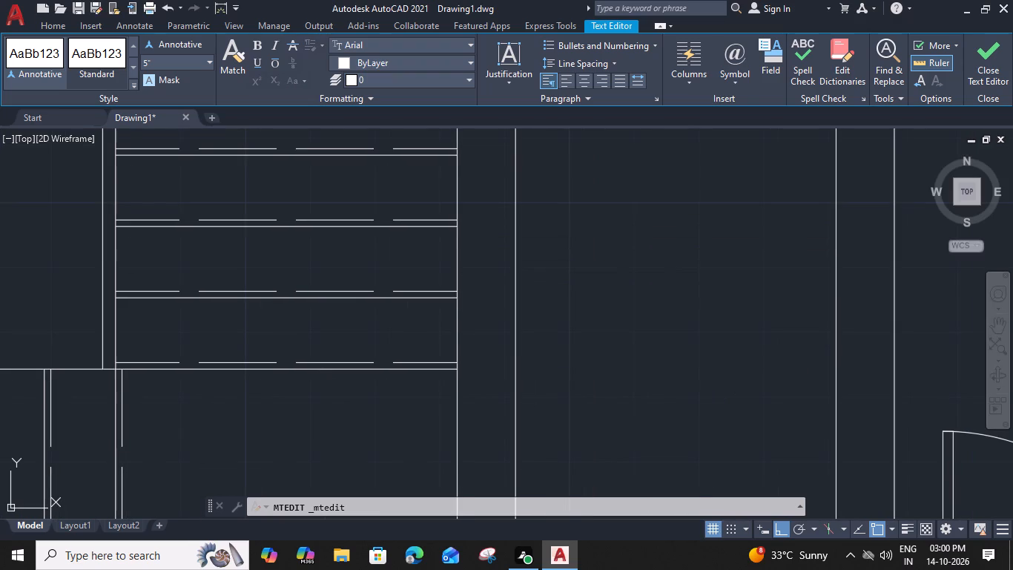
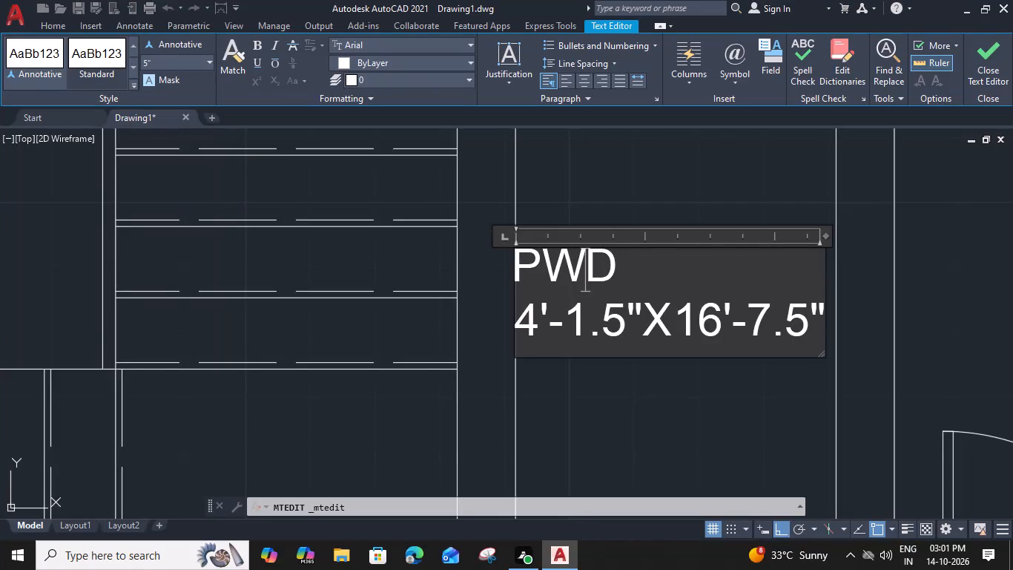
Measure the width and length of the small PWD room.
{"action": "left_click", "coordinate": [687, 177]}
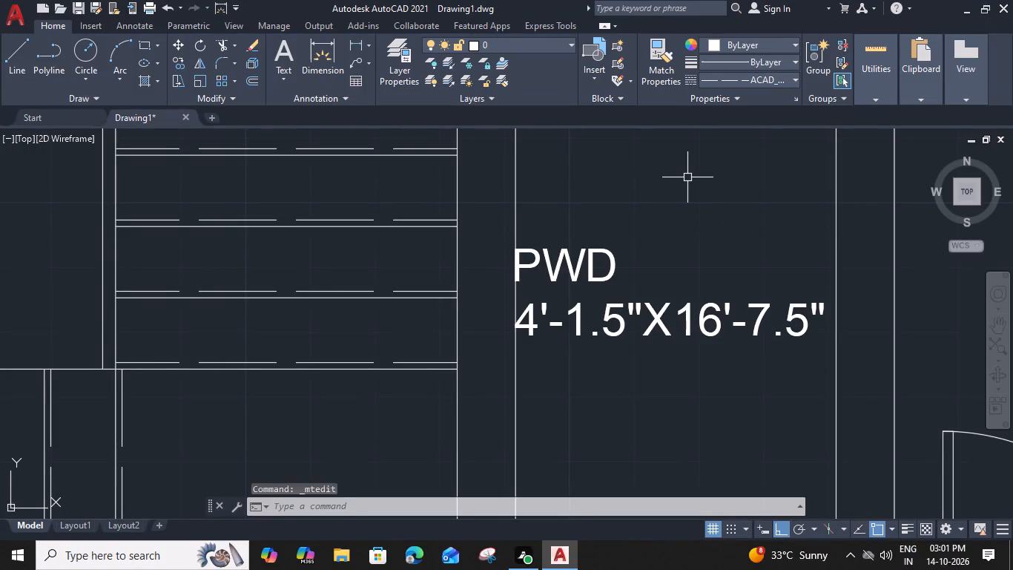
{"action": "key", "text": "m"}
{"action": "type", "text": "EA"}
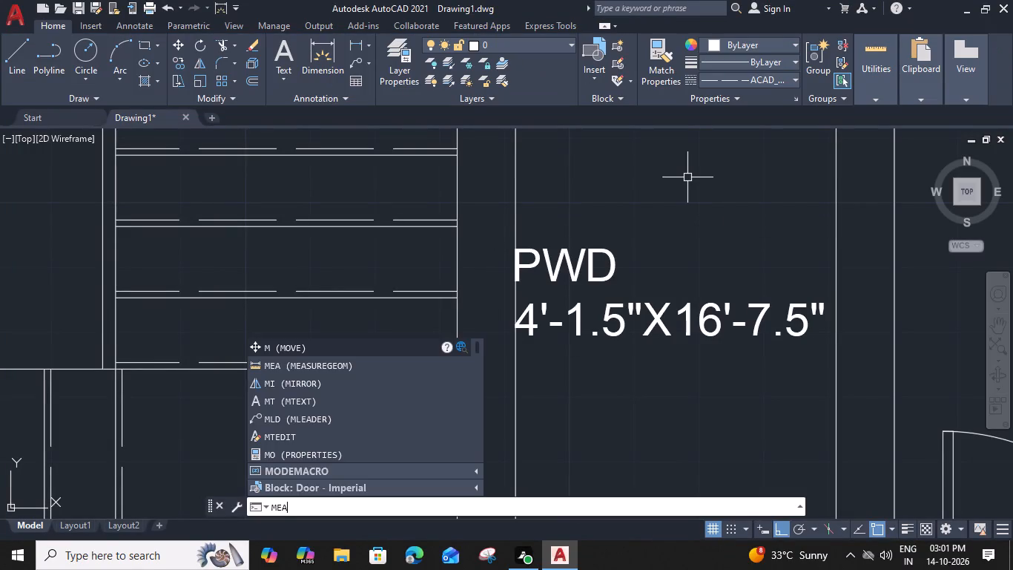
{"action": "key", "text": "space"}
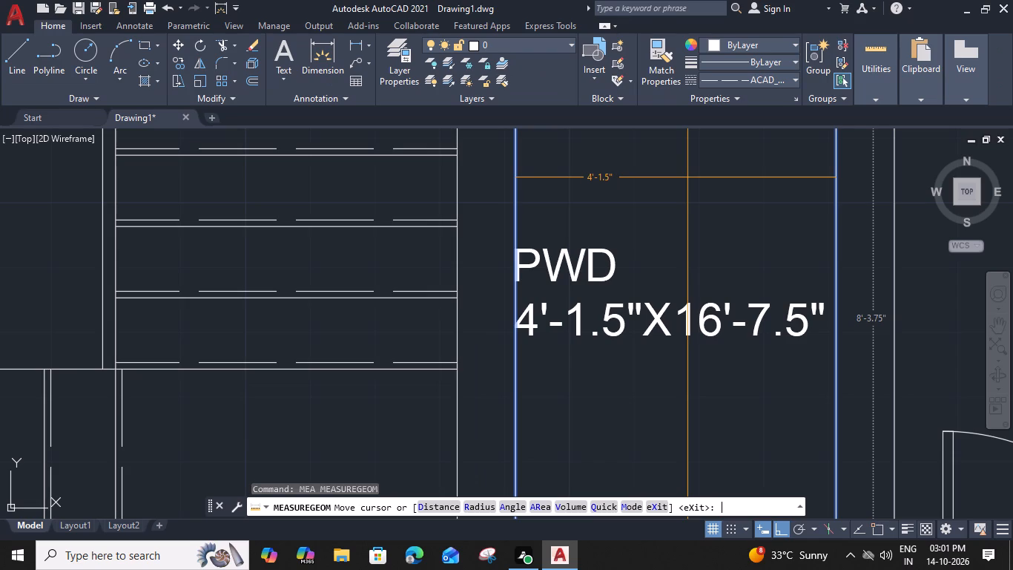
{"action": "scroll", "coordinate": [687, 182], "scroll_direction": "down", "scroll_amount": 1}
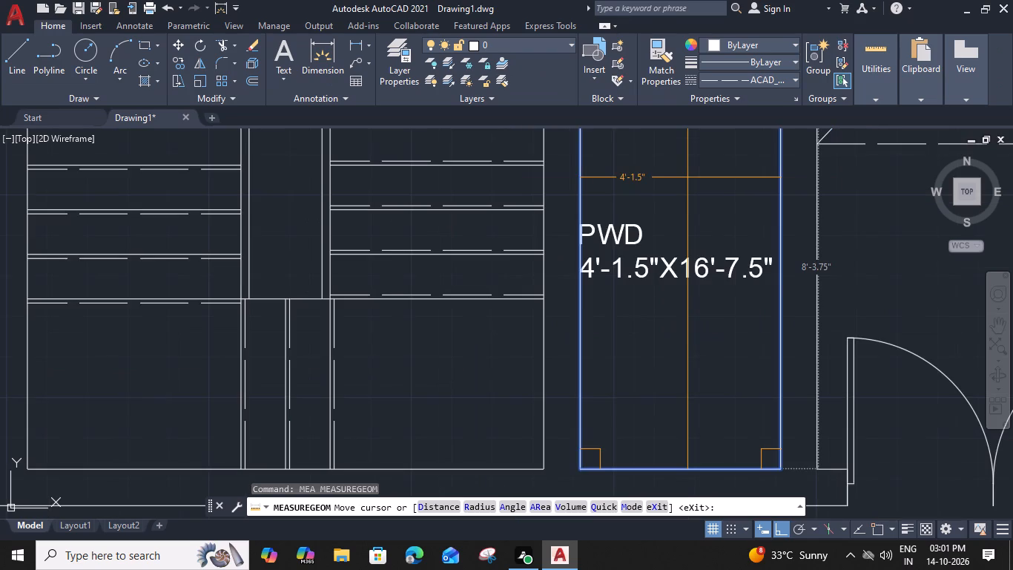
{"action": "scroll", "coordinate": [713, 216], "scroll_direction": "down", "scroll_amount": 2}
{"action": "middle_click_drag", "start_coordinate": [713, 216], "coordinate": [663, 264]}
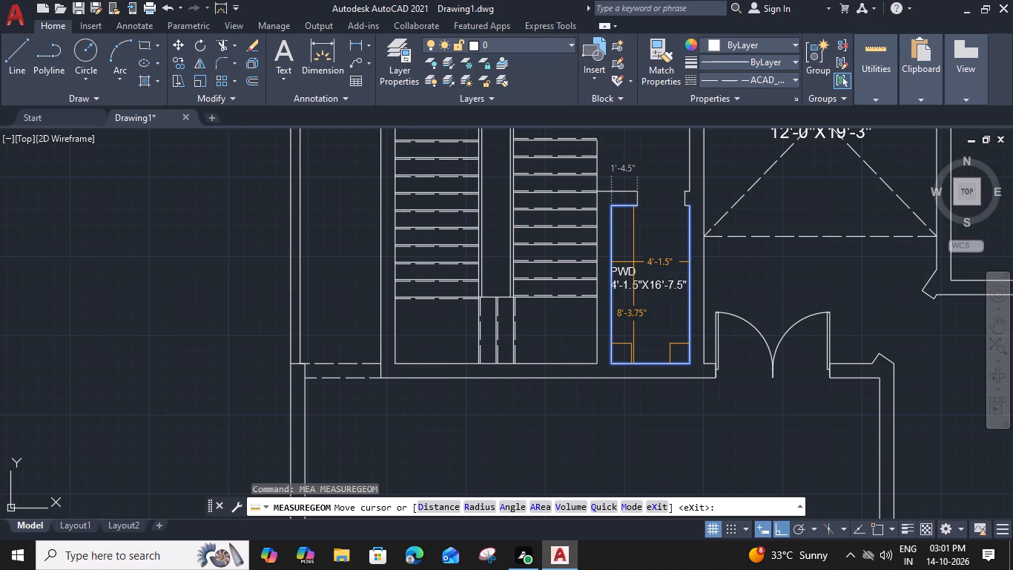
{"action": "scroll", "coordinate": [629, 259], "scroll_direction": "up", "scroll_amount": 2}
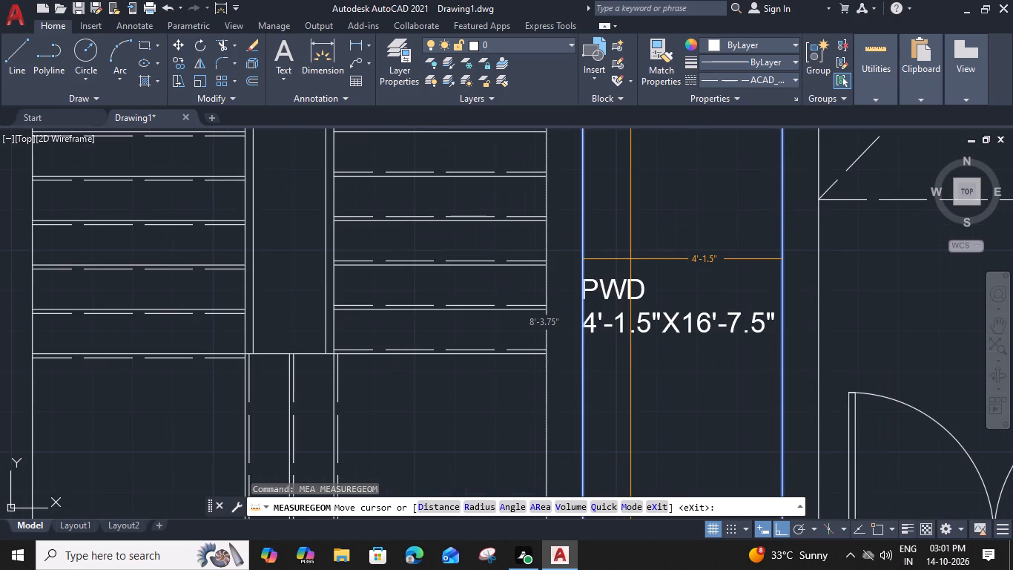
{"action": "key", "text": "Escape"}
Change the second dimension in the PWD label's size line to 8'-3.5".
{"action": "double_click", "coordinate": [704, 317]}
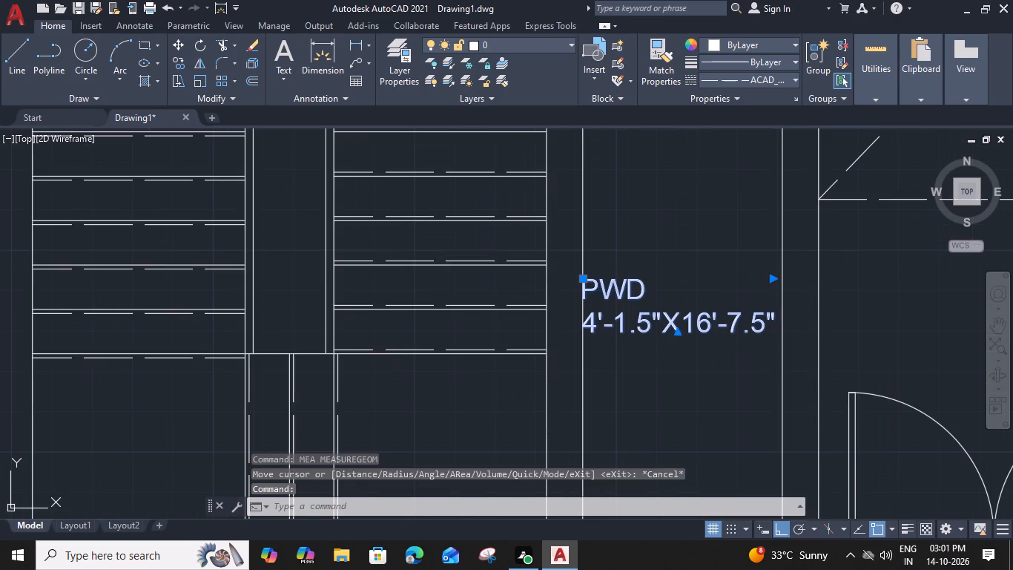
{"action": "scroll", "coordinate": [710, 324], "scroll_direction": "up", "scroll_amount": 2}
{"action": "left_click_drag", "start_coordinate": [710, 324], "coordinate": [709, 324]}
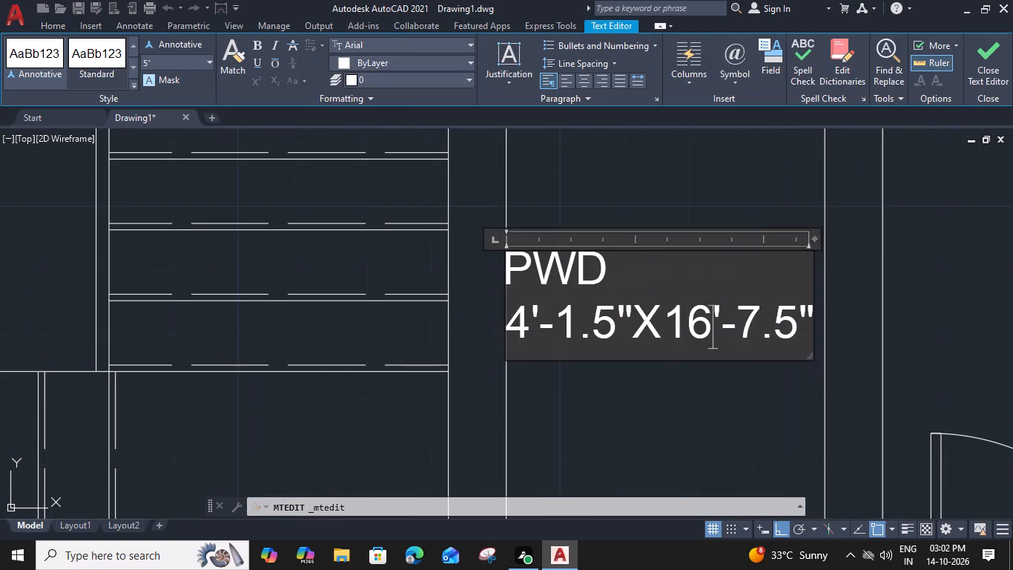
{"action": "left_click_drag", "start_coordinate": [709, 324], "coordinate": [670, 312]}
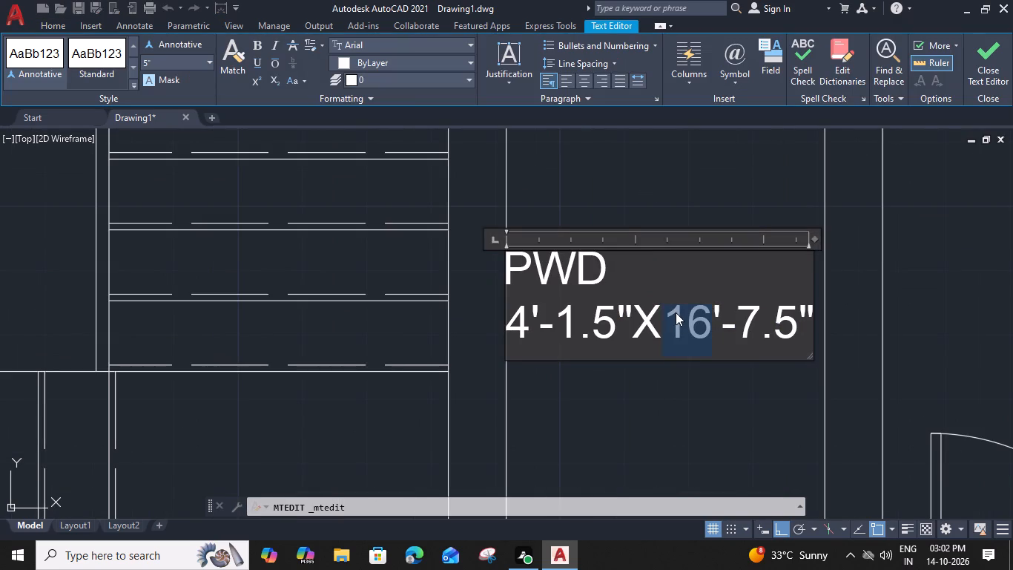
{"action": "key", "text": "8"}
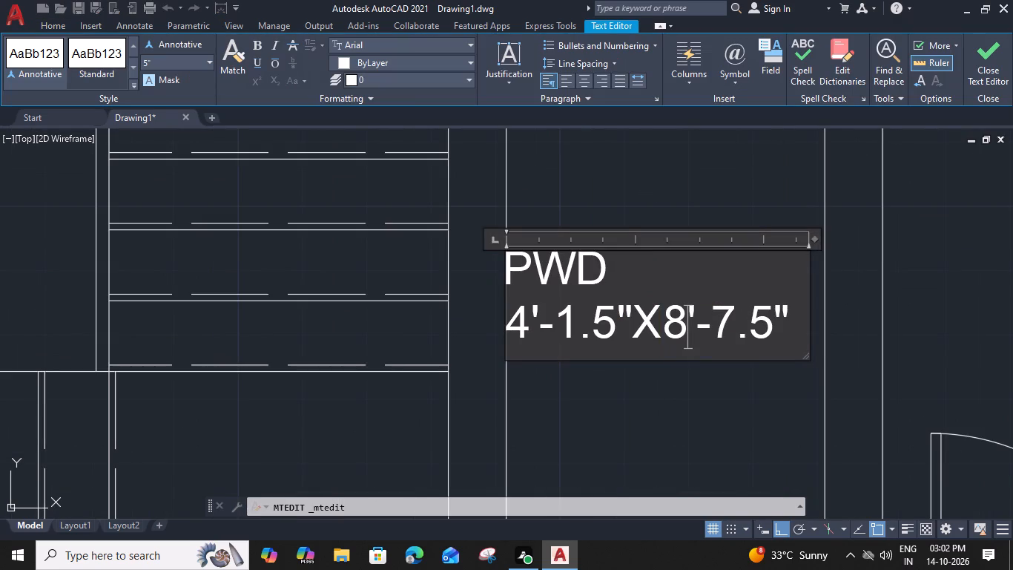
{"action": "left_click_drag", "start_coordinate": [730, 321], "coordinate": [722, 318]}
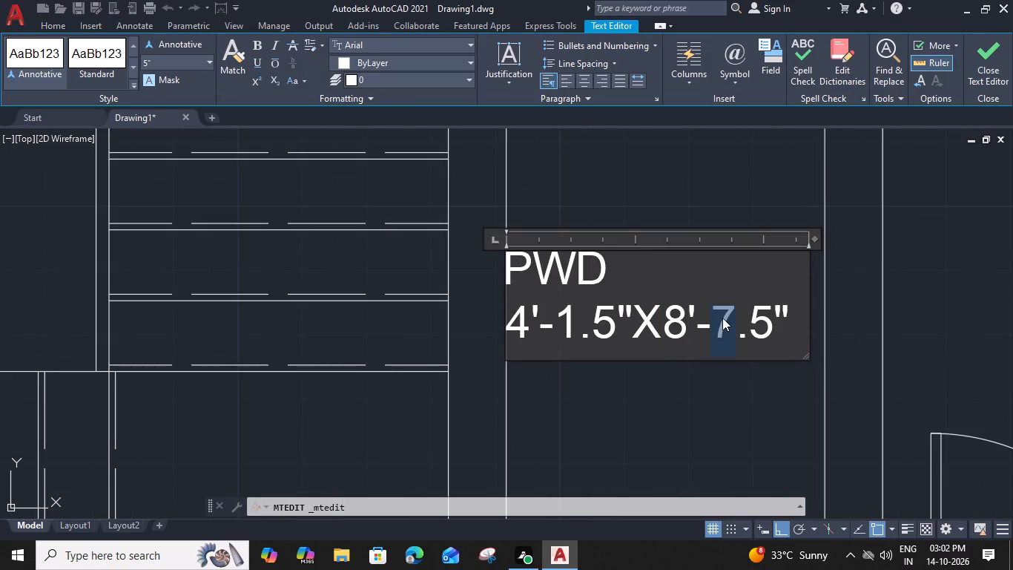
{"action": "key", "text": "3"}
Indent the name PWD with spaces to centre it above its size line, and narrow the label's frame slightly.
{"action": "left_click", "coordinate": [509, 261]}
{"action": "key", "text": "space"}
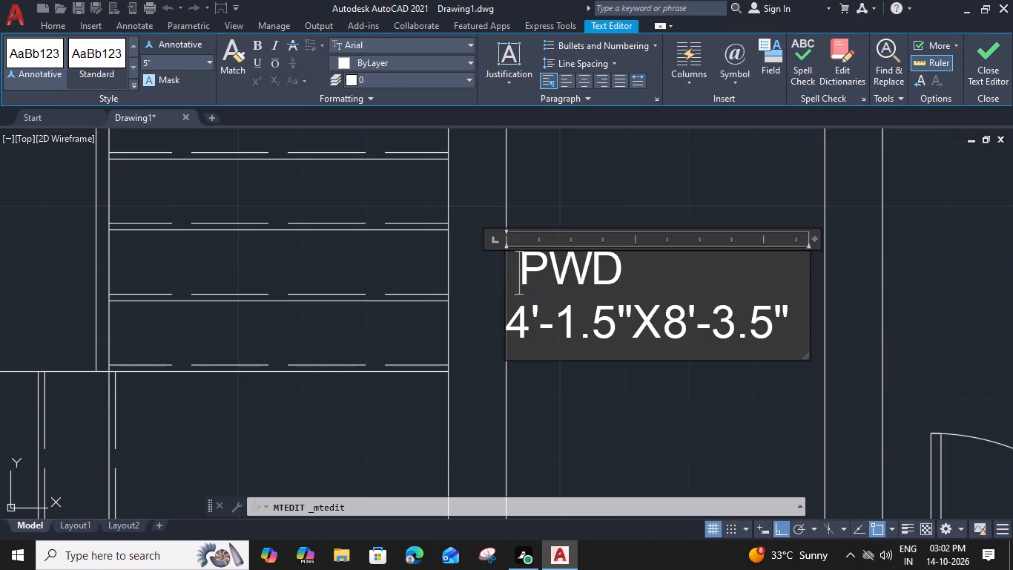
{"action": "key", "text": "space"}
{"action": "key", "text": "space"}
{"action": "key", "text": "space"}
{"action": "key", "text": "space"}
{"action": "key", "text": "space"}
{"action": "key", "text": "space"}
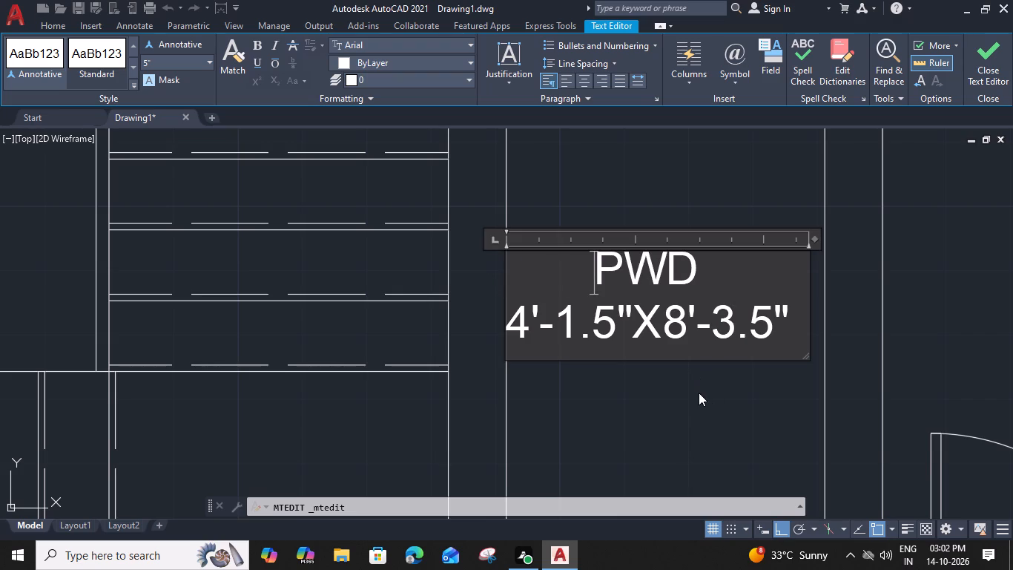
{"action": "left_click_drag", "start_coordinate": [816, 240], "coordinate": [799, 235]}
{"action": "left_click", "coordinate": [737, 406]}
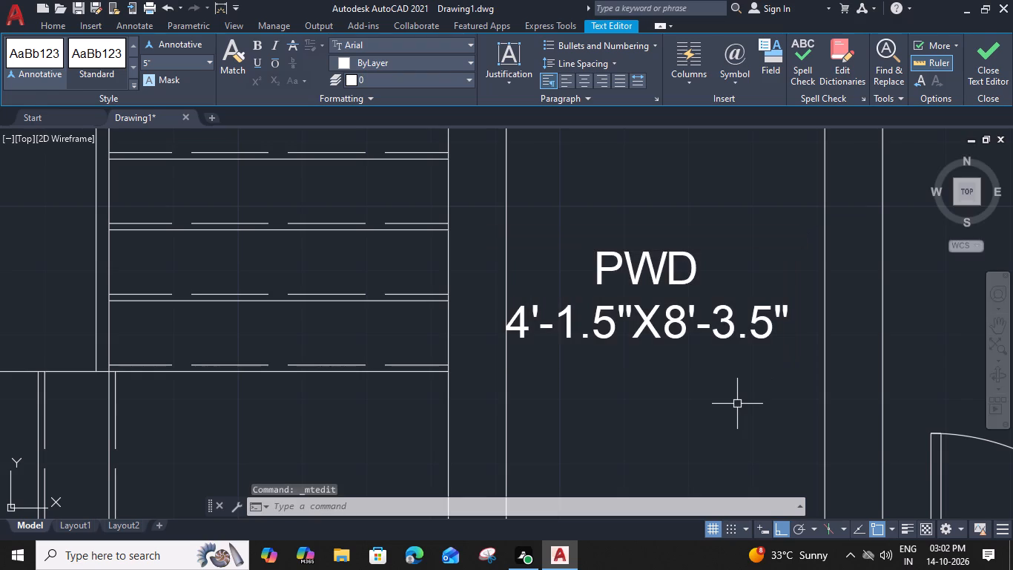
Move the PWD label slightly away from the stair-side wall so it sits centred between the room's side walls.
{"action": "left_click", "coordinate": [775, 326]}
{"action": "key", "text": "comma"}
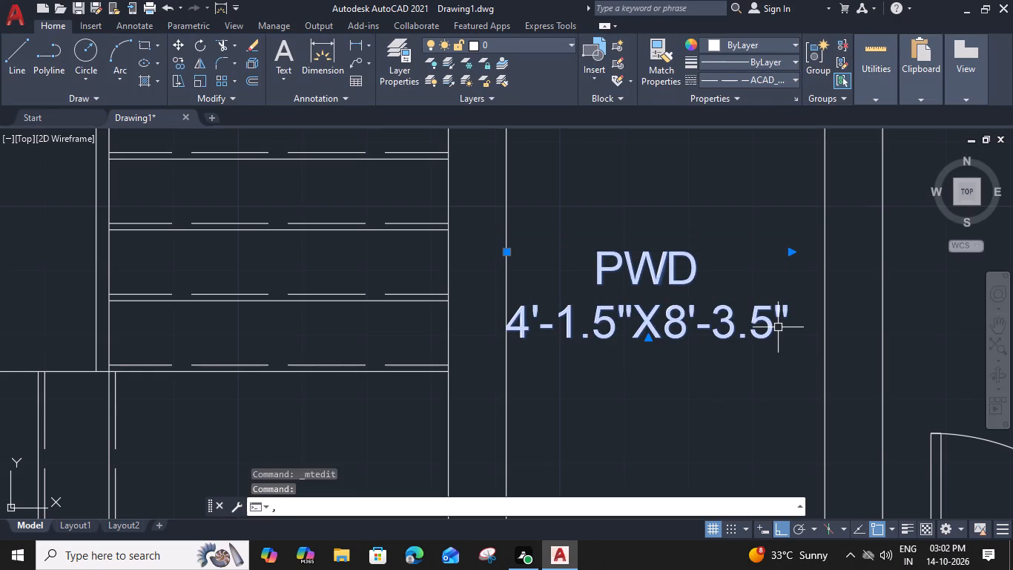
{"action": "key", "text": "BackSpace"}
{"action": "type", "text": "M"}
{"action": "key", "text": "space"}
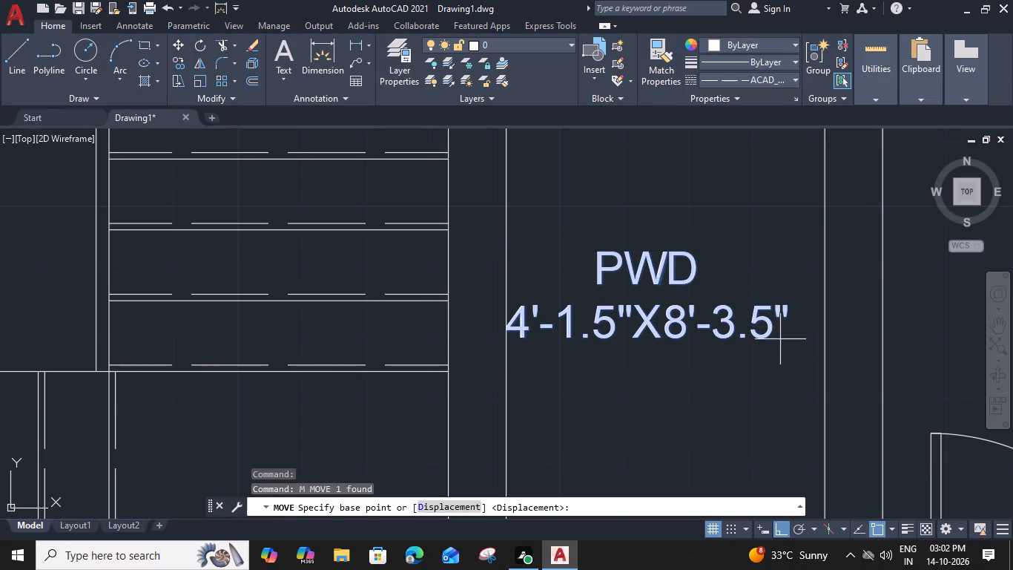
{"action": "left_click", "coordinate": [792, 337]}
{"action": "left_click", "coordinate": [813, 344]}
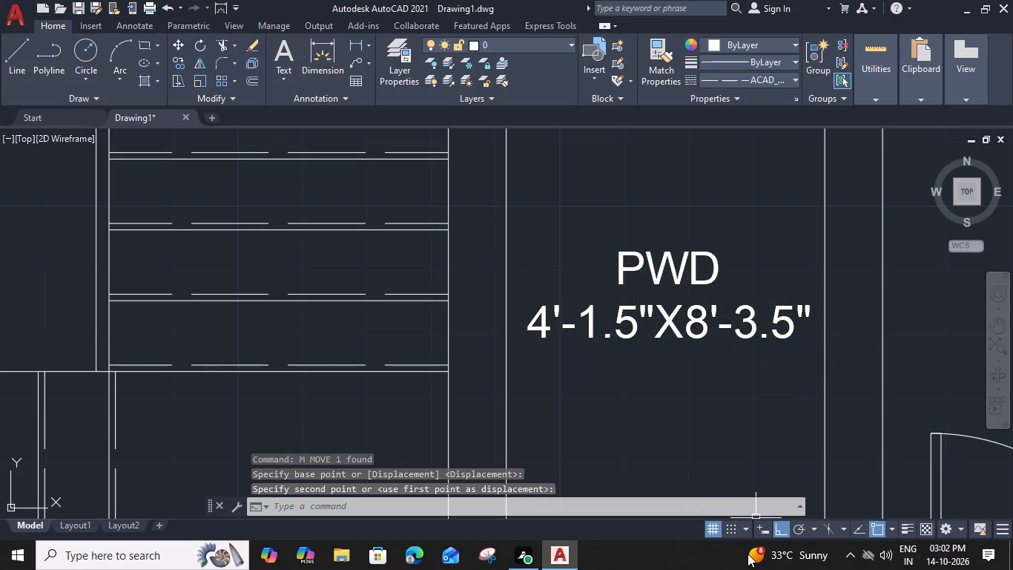
Copy the STAIR HALL label straight down into the large open area below the staircase.
{"action": "scroll", "coordinate": [630, 324], "scroll_direction": "down", "scroll_amount": 2}
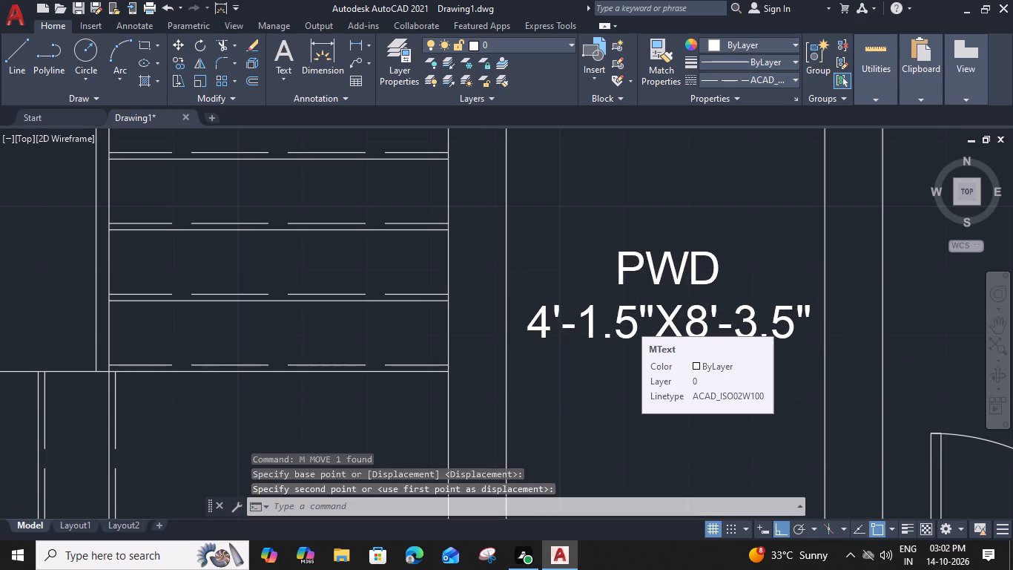
{"action": "scroll", "coordinate": [504, 330], "scroll_direction": "down", "scroll_amount": 3}
{"action": "middle_click_drag", "start_coordinate": [504, 334], "coordinate": [630, 324]}
{"action": "middle_click_drag", "start_coordinate": [630, 324], "coordinate": [601, 289]}
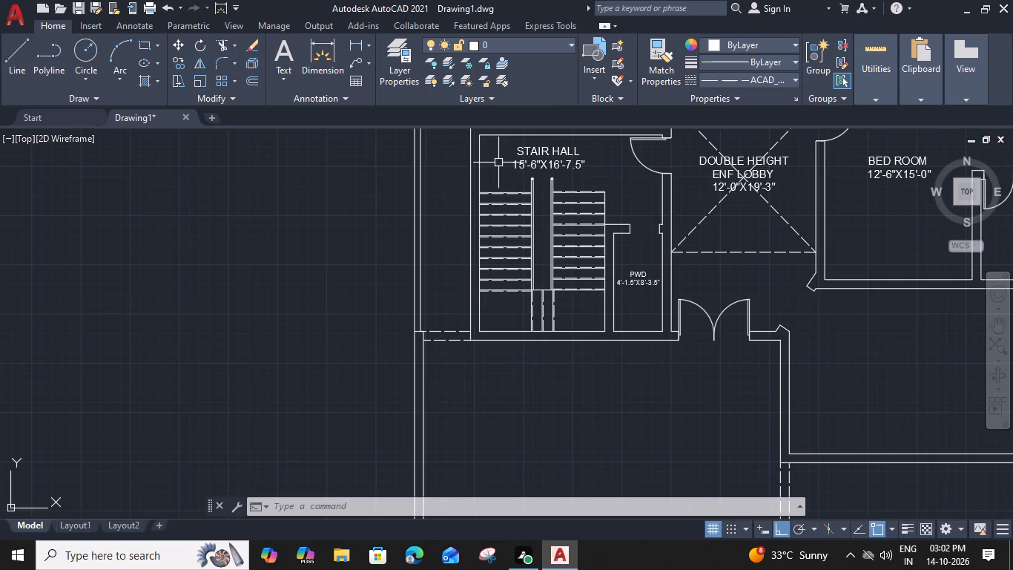
{"action": "left_click", "coordinate": [524, 163]}
{"action": "key", "text": "c"}
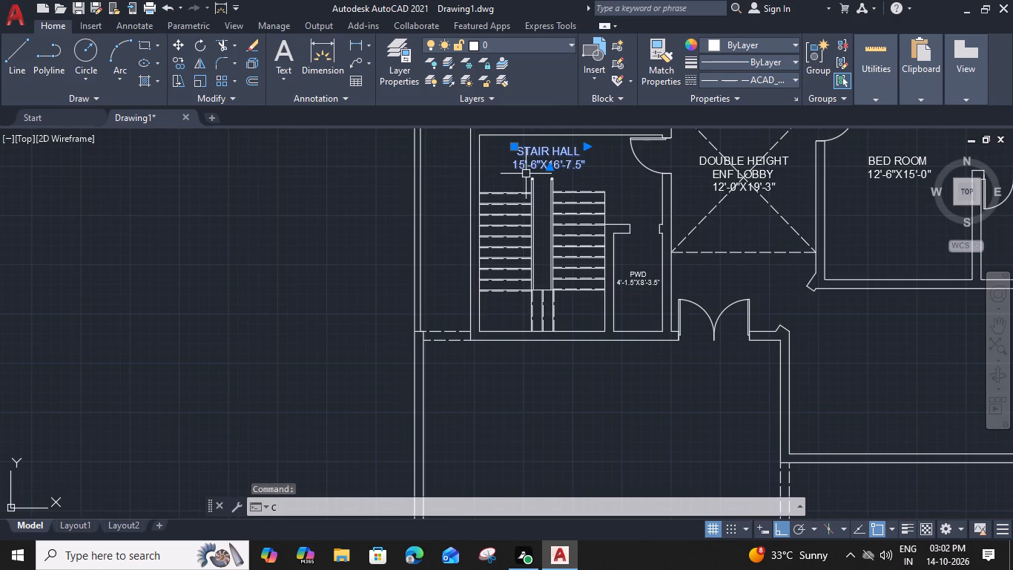
{"action": "type", "text": "O"}
{"action": "key", "text": "space"}
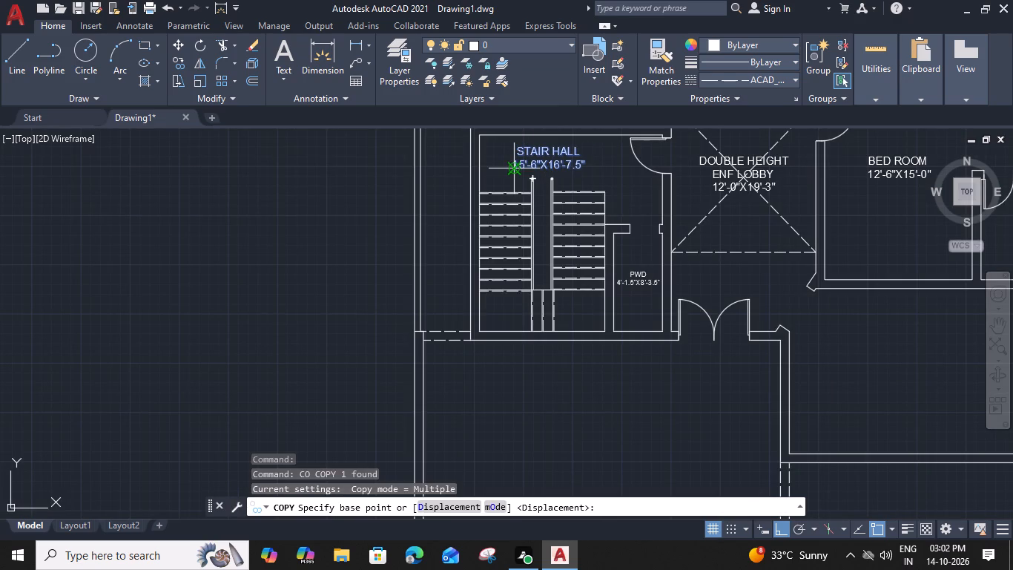
{"action": "left_click", "coordinate": [512, 164]}
{"action": "left_click", "coordinate": [520, 387]}
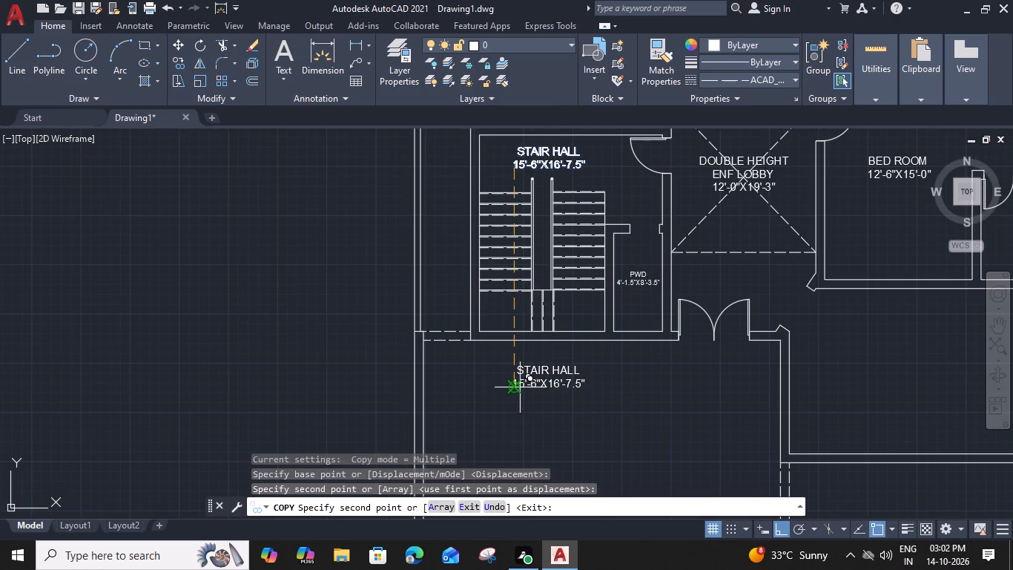
{"action": "key", "text": "Escape"}
Change the size line of the copied label below the staircase to 28'-6"X15'-9".
{"action": "double_click", "coordinate": [542, 379]}
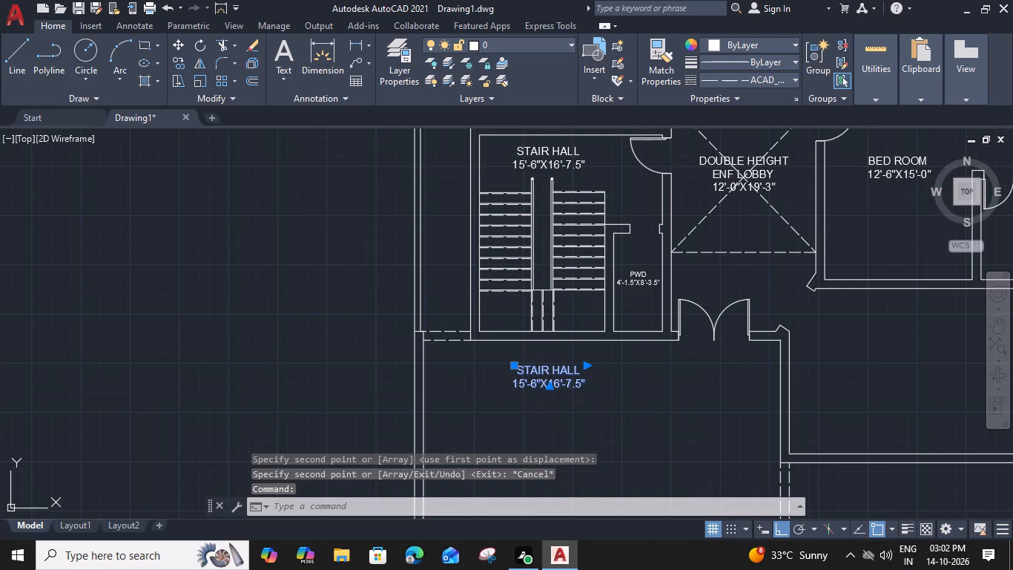
{"action": "scroll", "coordinate": [534, 396], "scroll_direction": "up", "scroll_amount": 2}
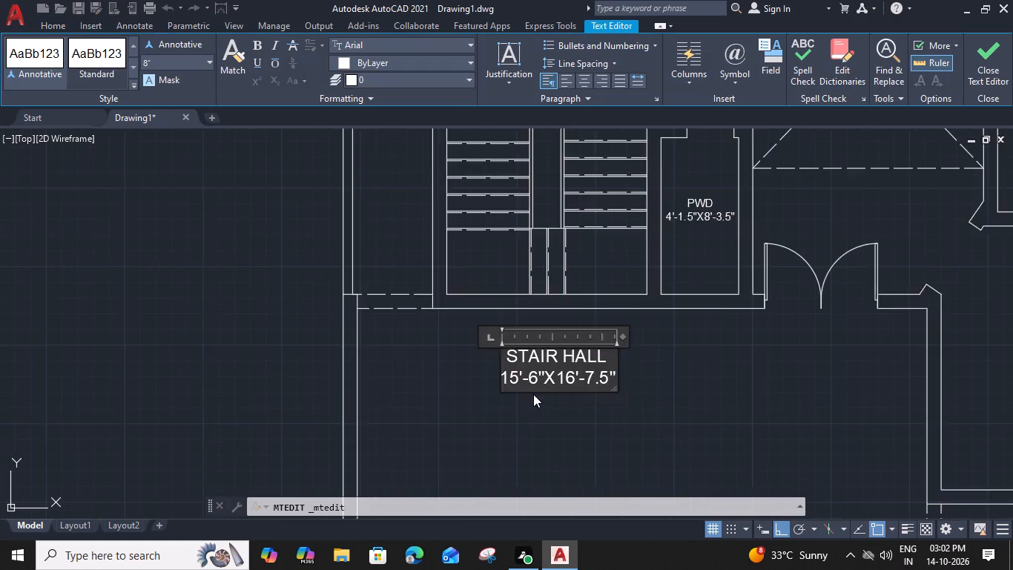
{"action": "left_click_drag", "start_coordinate": [512, 373], "coordinate": [482, 367]}
{"action": "key", "text": "2"}
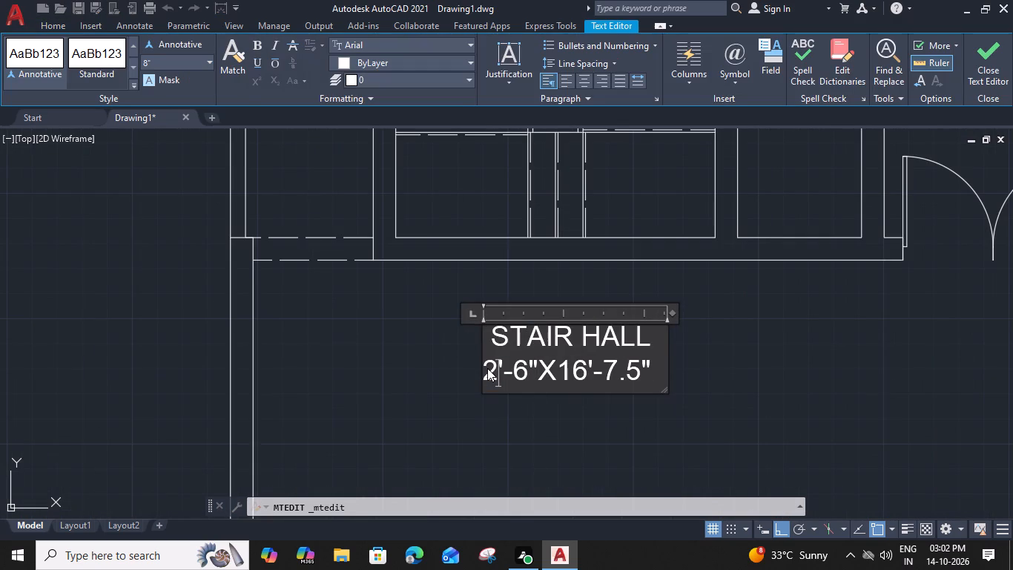
{"action": "key", "text": "8"}
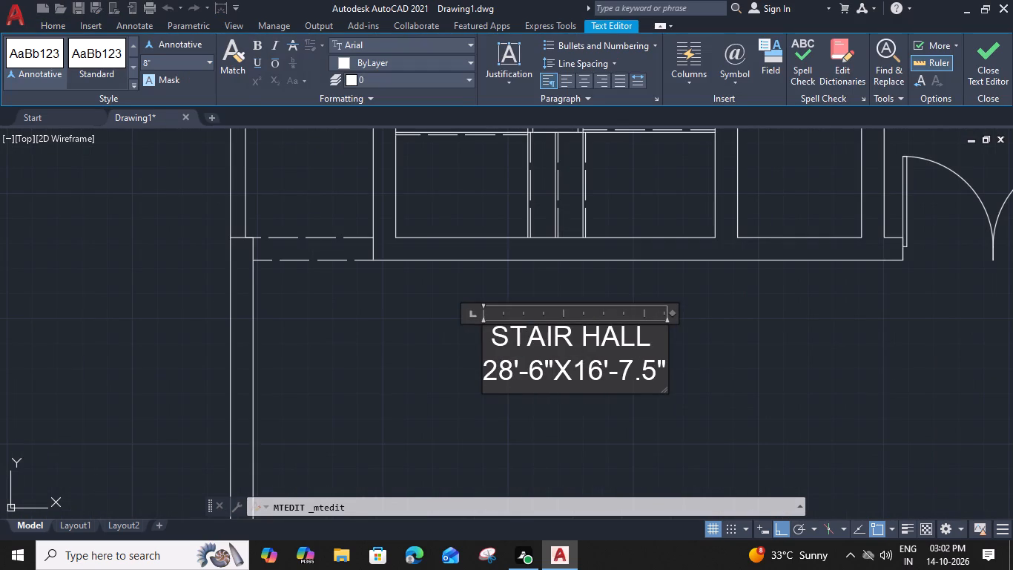
{"action": "left_click", "coordinate": [599, 371]}
{"action": "key", "text": "5"}
{"action": "left_click_drag", "start_coordinate": [657, 375], "coordinate": [626, 378]}
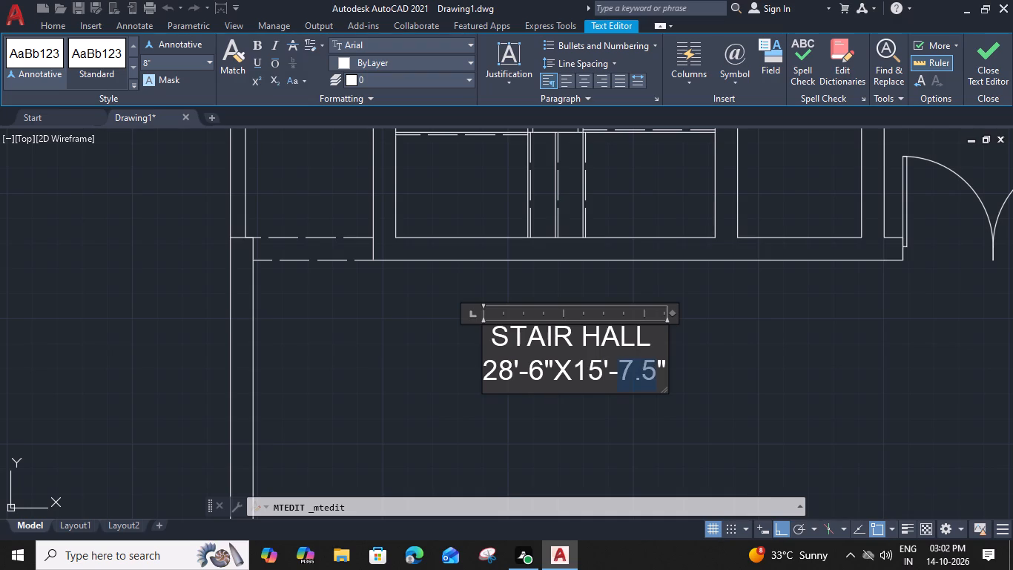
{"action": "left_click_drag", "start_coordinate": [626, 378], "coordinate": [623, 377]}
{"action": "key", "text": "9"}
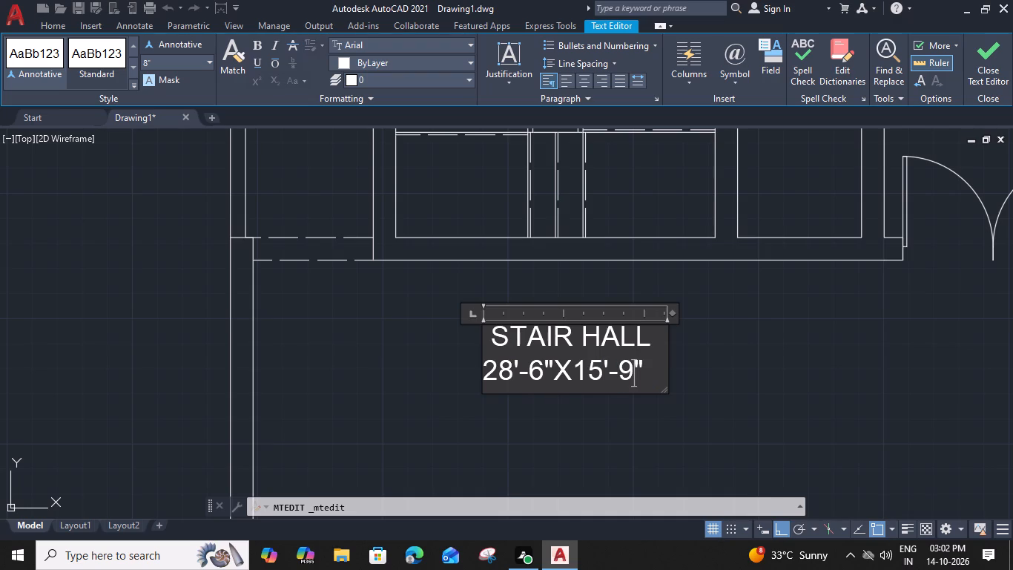
Replace the name STAIR HALL with PORCH in the copied label below the staircase.
{"action": "left_click_drag", "start_coordinate": [641, 338], "coordinate": [494, 337]}
{"action": "left_click", "coordinate": [644, 335]}
{"action": "left_click_drag", "start_coordinate": [645, 336], "coordinate": [495, 336]}
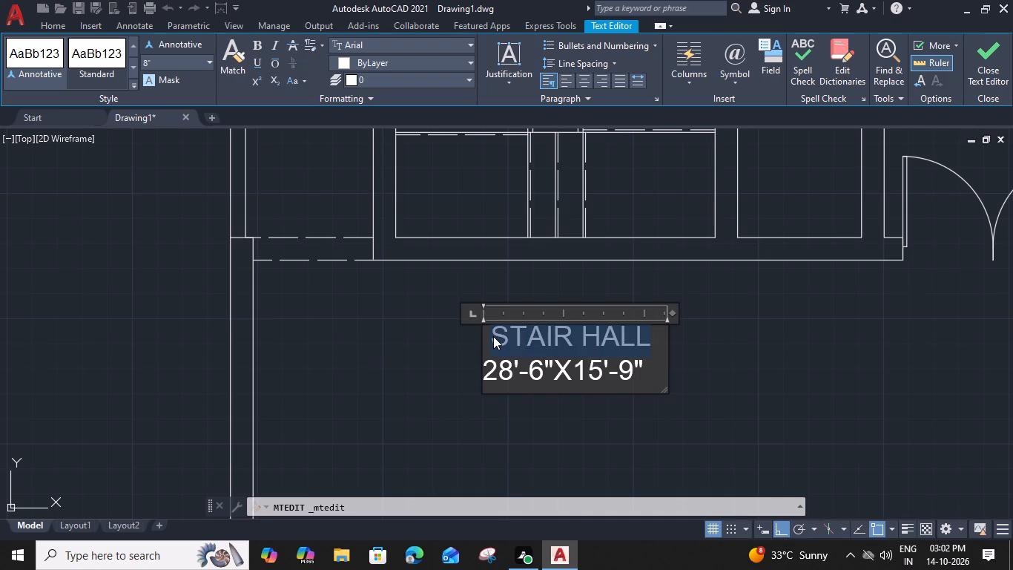
{"action": "type", "text": "PORCH"}
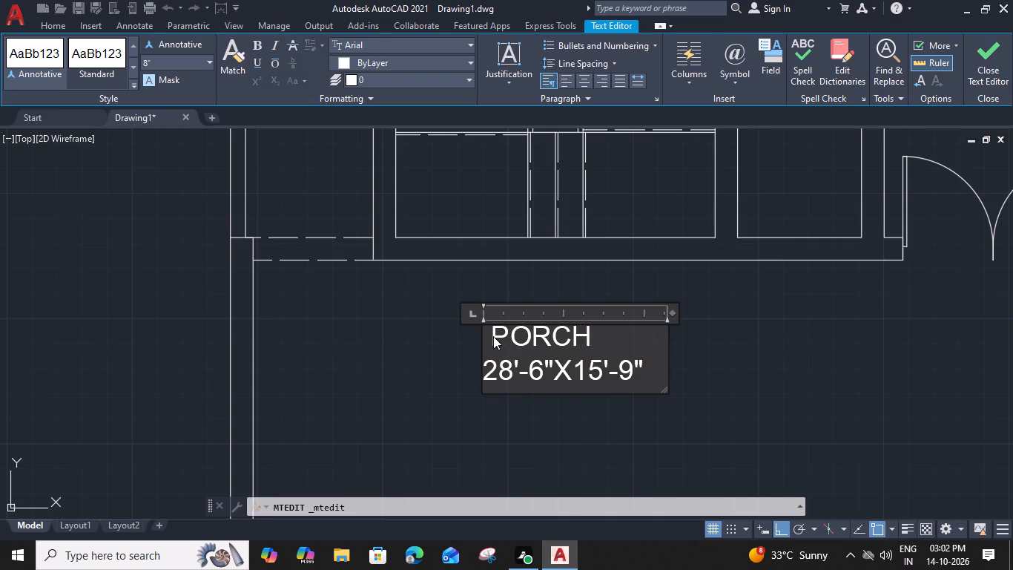
Indent the name PORCH with spaces to centre it above its size line, and narrow the label's frame slightly.
{"action": "left_click", "coordinate": [490, 337]}
{"action": "key", "text": "space"}
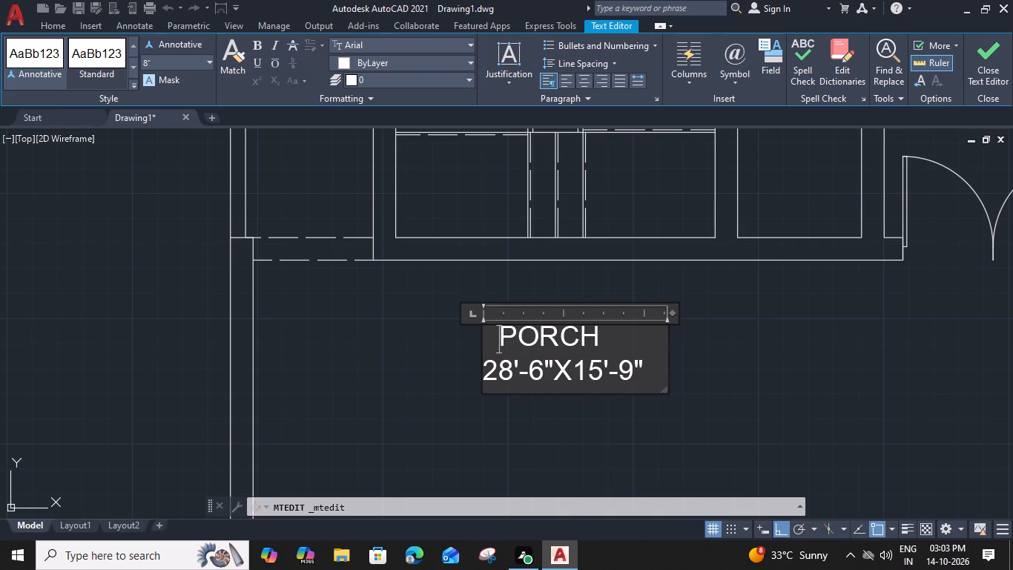
{"action": "key", "text": "space"}
{"action": "key", "text": "space"}
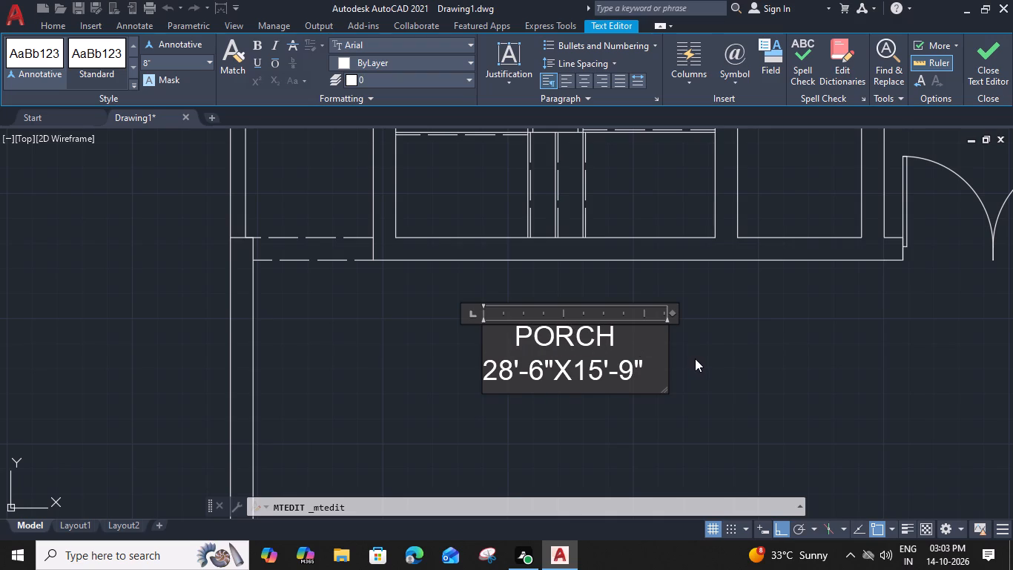
{"action": "left_click_drag", "start_coordinate": [669, 313], "coordinate": [648, 312]}
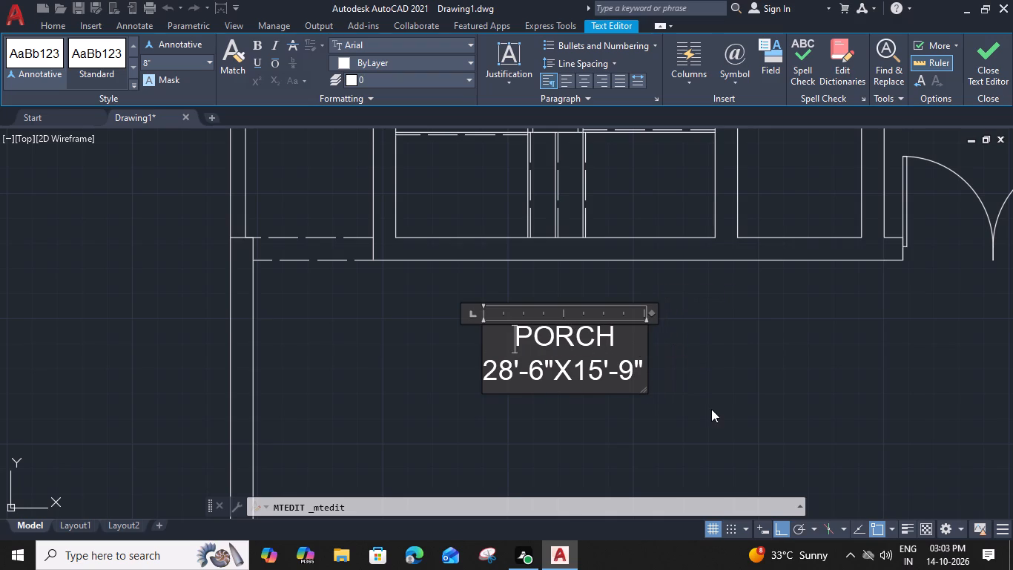
{"action": "left_click", "coordinate": [710, 405]}
Copy the PORCH label straight across into the empty room below the bed room.
{"action": "scroll", "coordinate": [712, 382], "scroll_direction": "down", "scroll_amount": 4}
{"action": "middle_click_drag", "start_coordinate": [727, 369], "coordinate": [728, 369]}
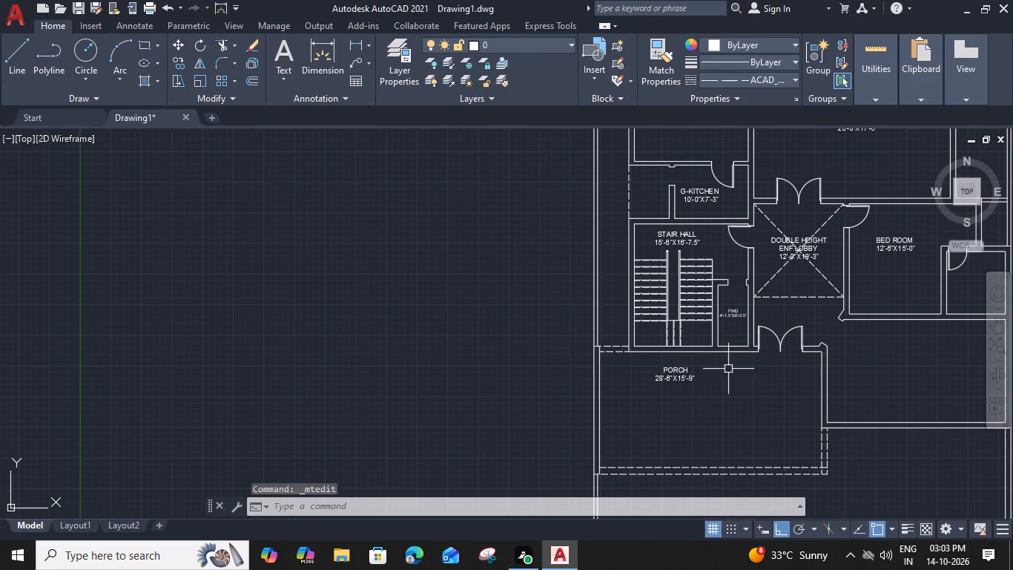
{"action": "middle_click_drag", "start_coordinate": [728, 369], "coordinate": [503, 360]}
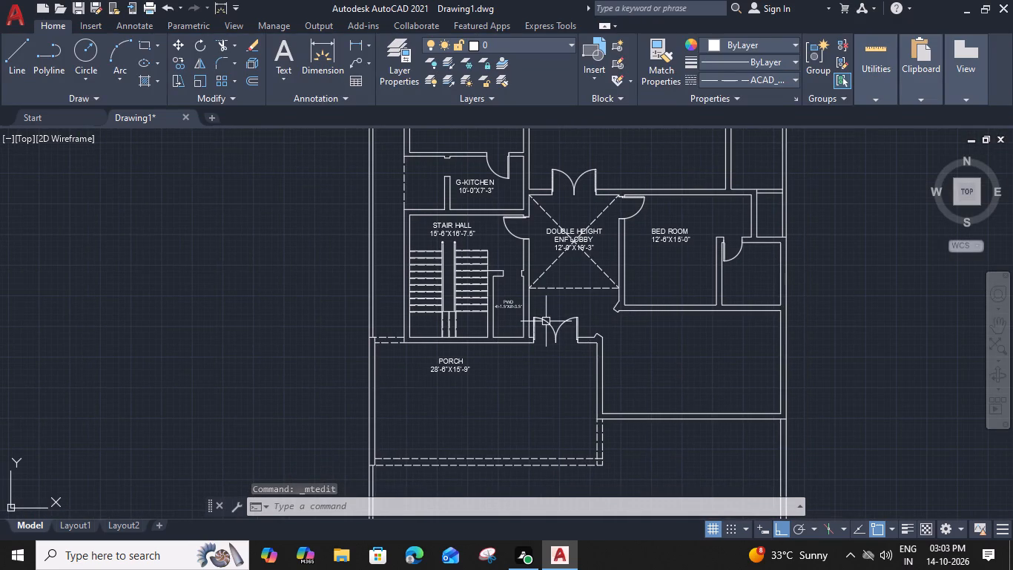
{"action": "left_click", "coordinate": [452, 369]}
{"action": "key", "text": "c"}
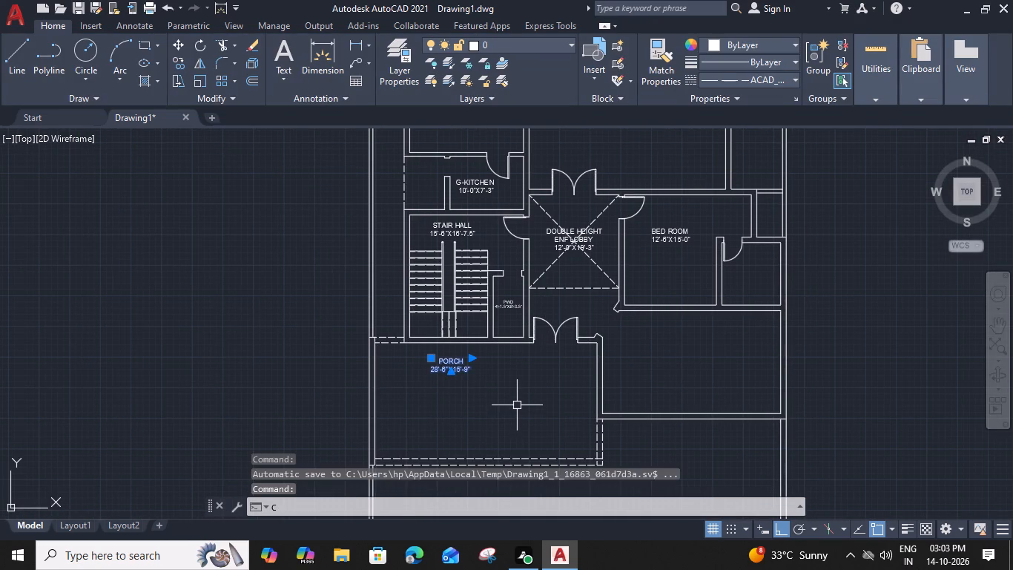
{"action": "type", "text": "O"}
{"action": "key", "text": "space"}
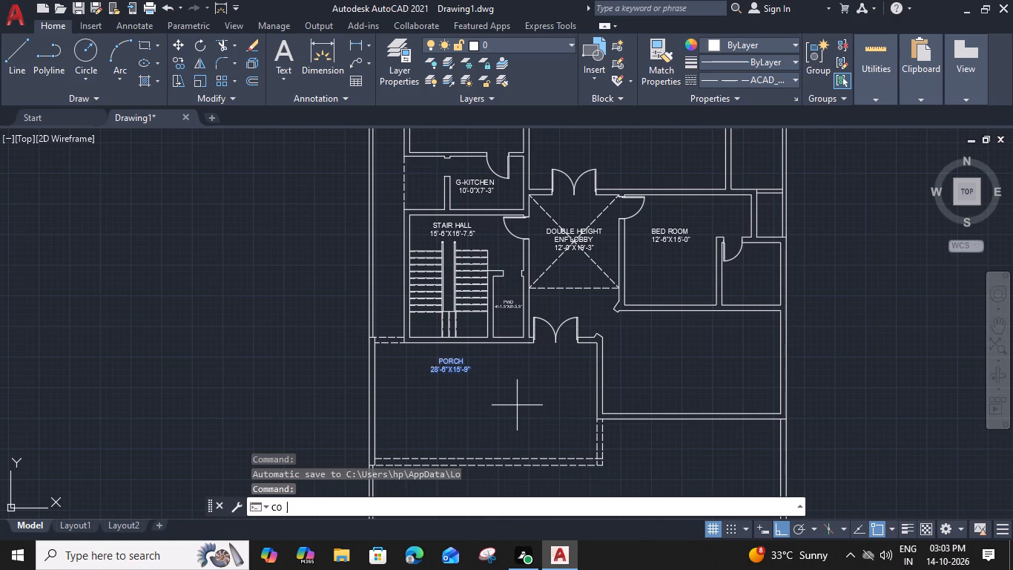
{"action": "left_click", "coordinate": [472, 367]}
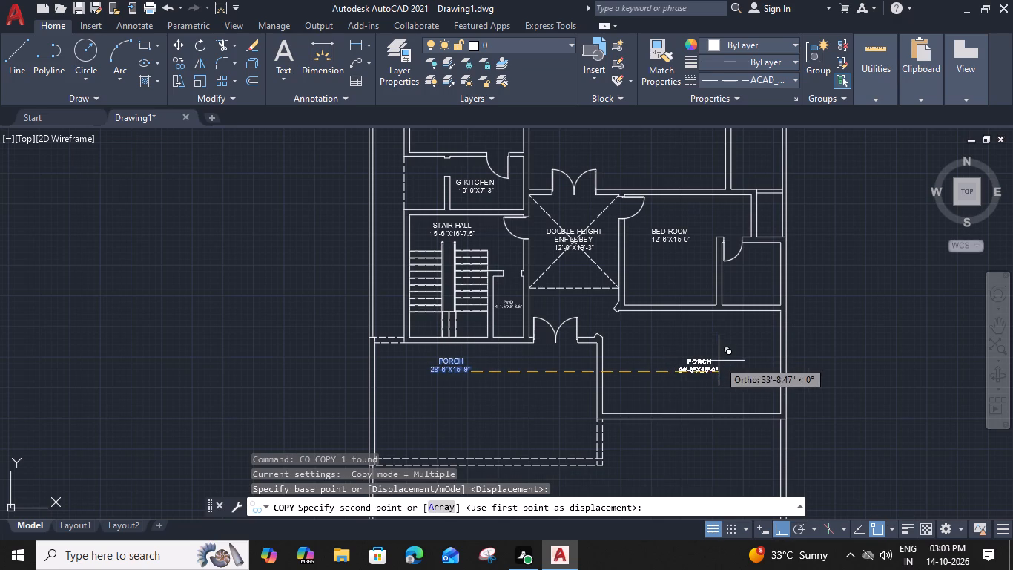
{"action": "left_click", "coordinate": [719, 364]}
{"action": "key", "text": "Escape"}
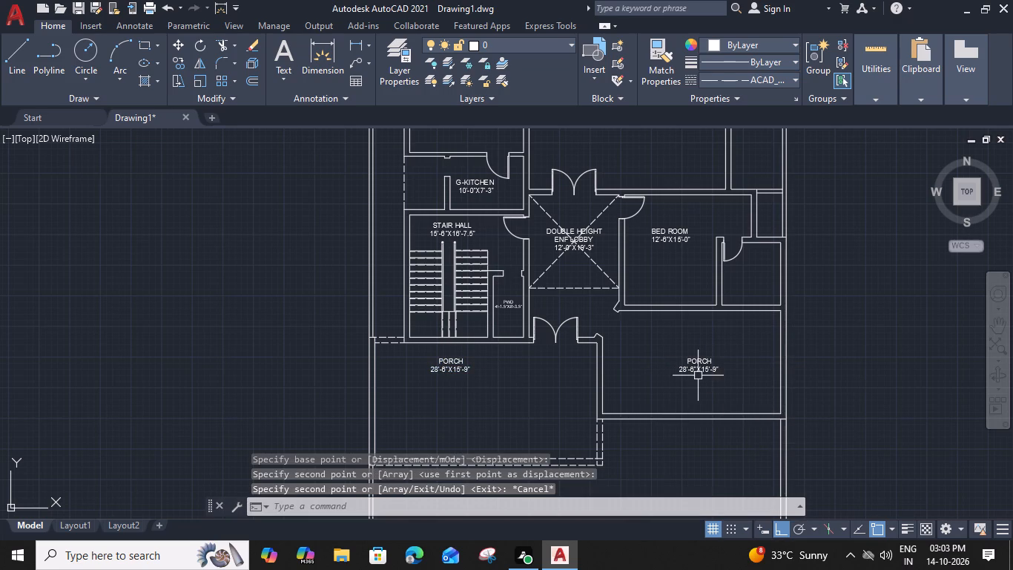
Rename the copied label in the room below the bed room as DRAWING+DINING and widen its frame to fit the name.
{"action": "double_click", "coordinate": [696, 367]}
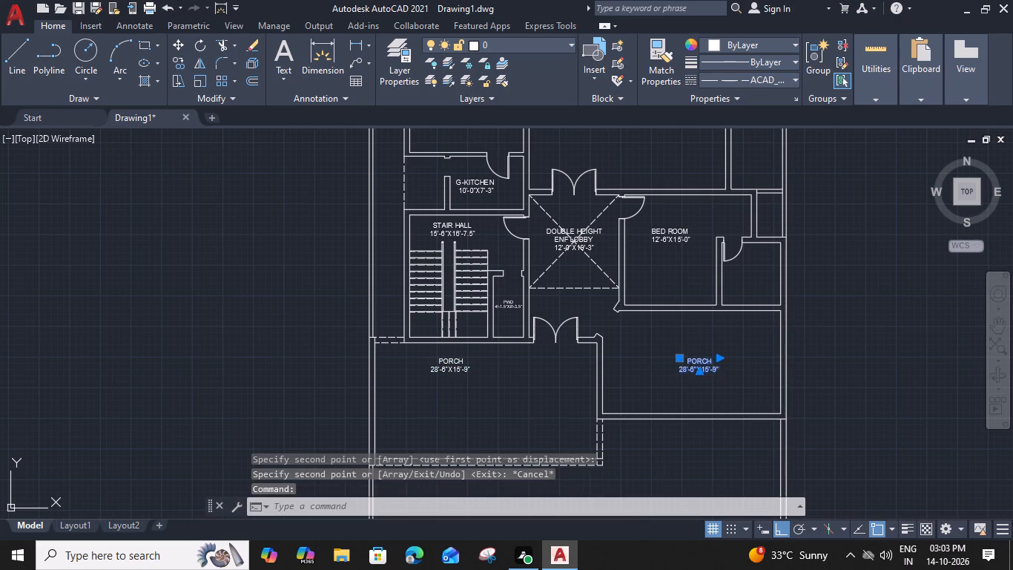
{"action": "scroll", "coordinate": [693, 361], "scroll_direction": "up", "scroll_amount": 2}
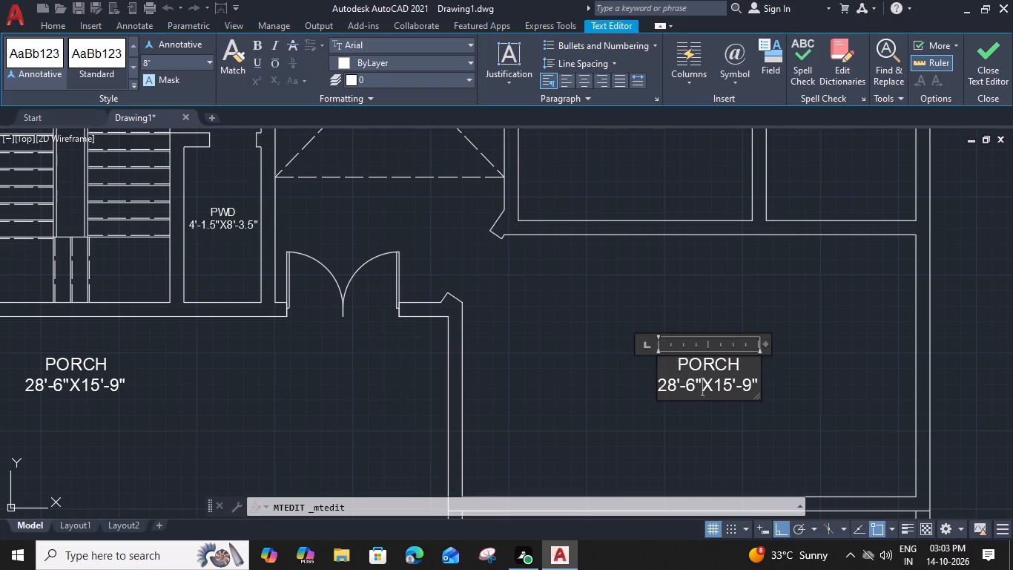
{"action": "left_click_drag", "start_coordinate": [742, 362], "coordinate": [670, 373]}
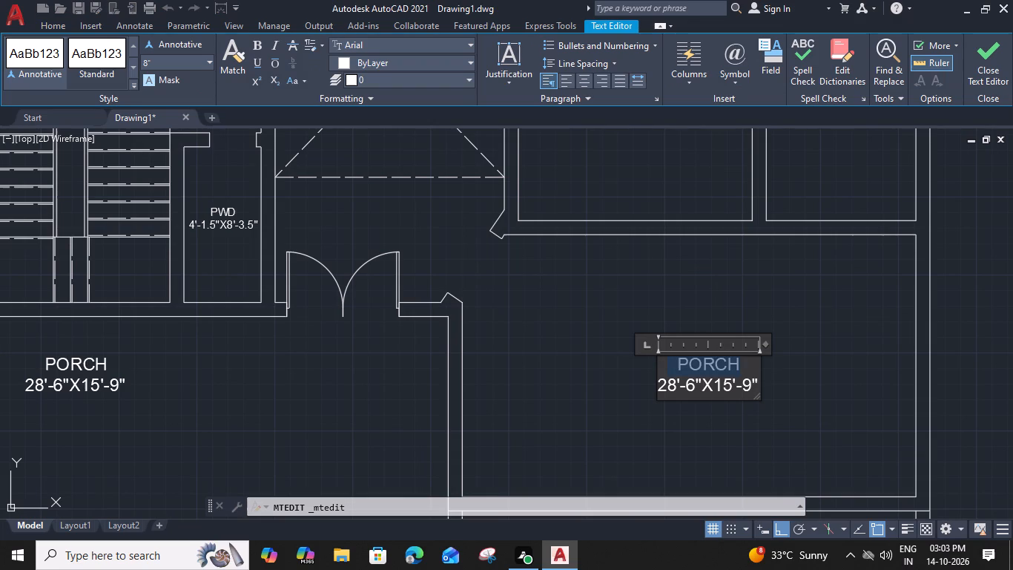
{"action": "left_click_drag", "start_coordinate": [670, 373], "coordinate": [639, 371]}
{"action": "type", "text": "DR"}
{"action": "type", "text": "AWING"}
{"action": "key", "text": "space"}
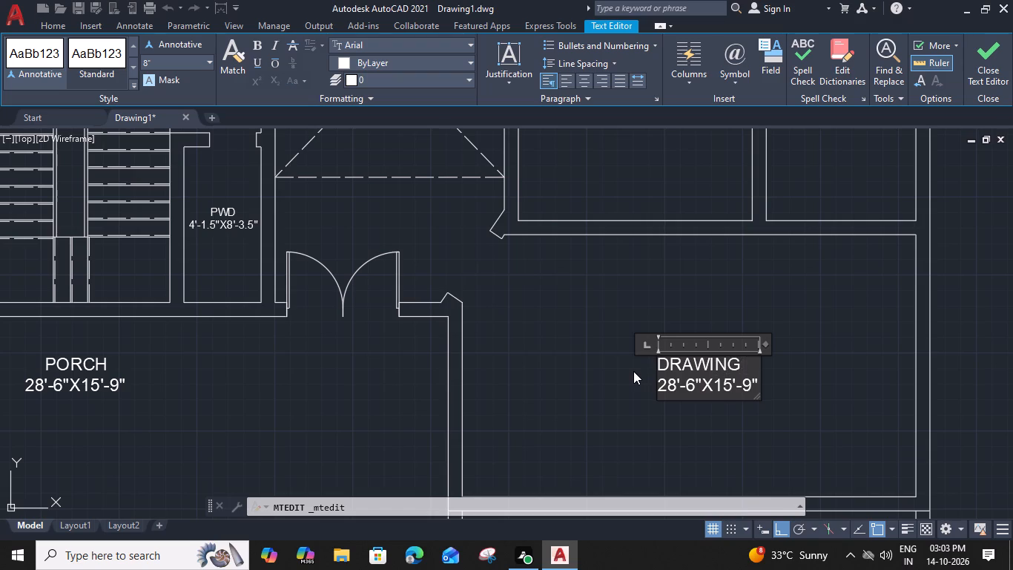
{"action": "key", "text": "BackSpace"}
{"action": "key", "text": "shift+plus"}
{"action": "type", "text": "DININ"}
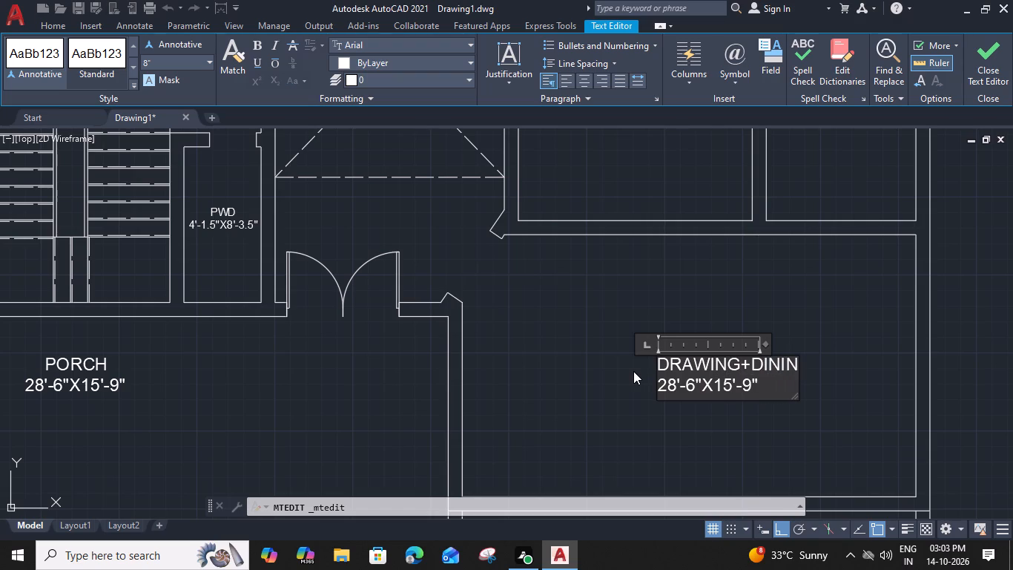
{"action": "key", "text": "g"}
{"action": "left_click_drag", "start_coordinate": [768, 344], "coordinate": [832, 345]}
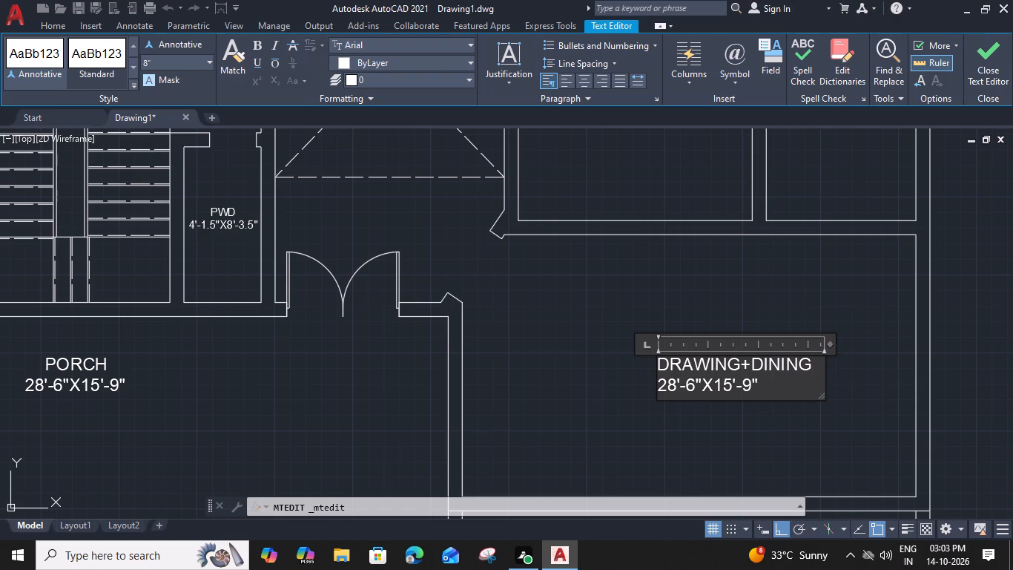
Change the size line of the DRAWING+DINING label to 24'-3"X14'-0".
{"action": "left_click", "coordinate": [673, 386]}
{"action": "key", "text": "4"}
{"action": "left_click_drag", "start_coordinate": [698, 384], "coordinate": [696, 383]}
{"action": "left_click_drag", "start_coordinate": [696, 383], "coordinate": [687, 378]}
{"action": "key", "text": "3"}
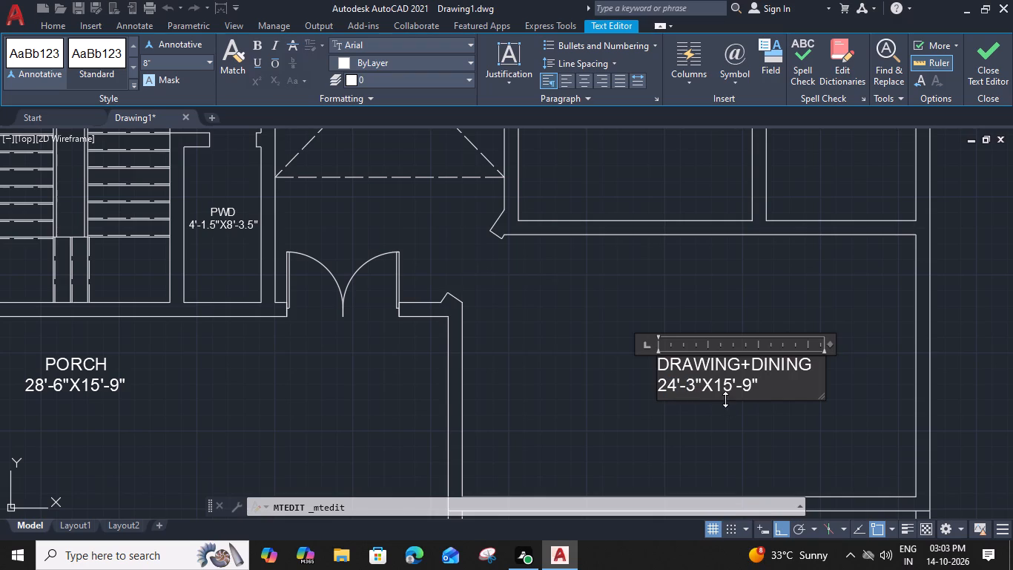
{"action": "left_click", "coordinate": [731, 389]}
{"action": "key", "text": "4"}
{"action": "left_click", "coordinate": [748, 384]}
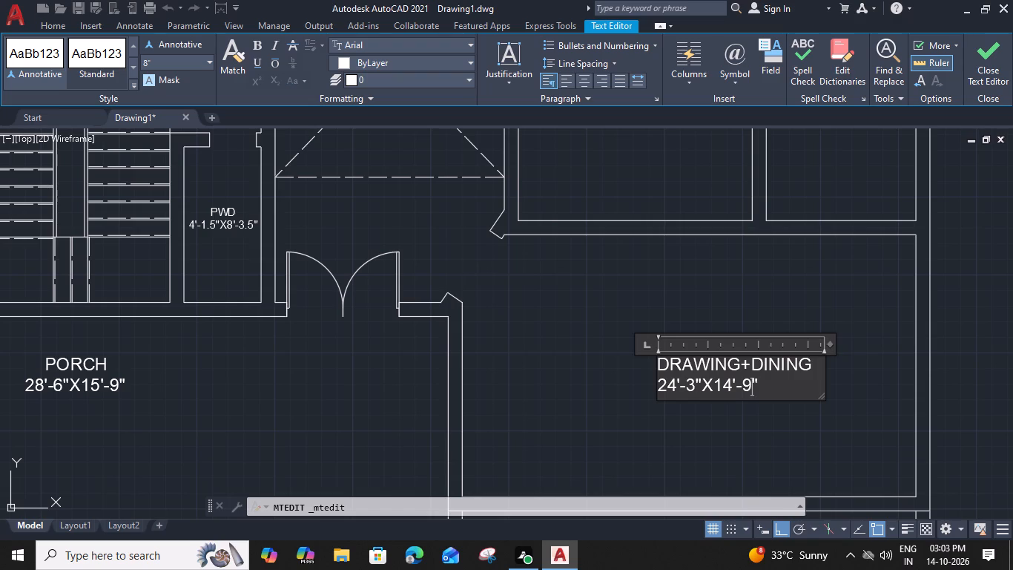
{"action": "key", "text": "0"}
Indent the size line with spaces to centre it beneath the name DRAWING+DINING, and finish editing the label.
{"action": "left_click", "coordinate": [661, 382]}
{"action": "key", "text": "space"}
{"action": "key", "text": "space"}
{"action": "key", "text": "space"}
{"action": "key", "text": "space"}
{"action": "key", "text": "space"}
{"action": "key", "text": "space"}
{"action": "key", "text": "space"}
{"action": "key", "text": "space"}
{"action": "key", "text": "space"}
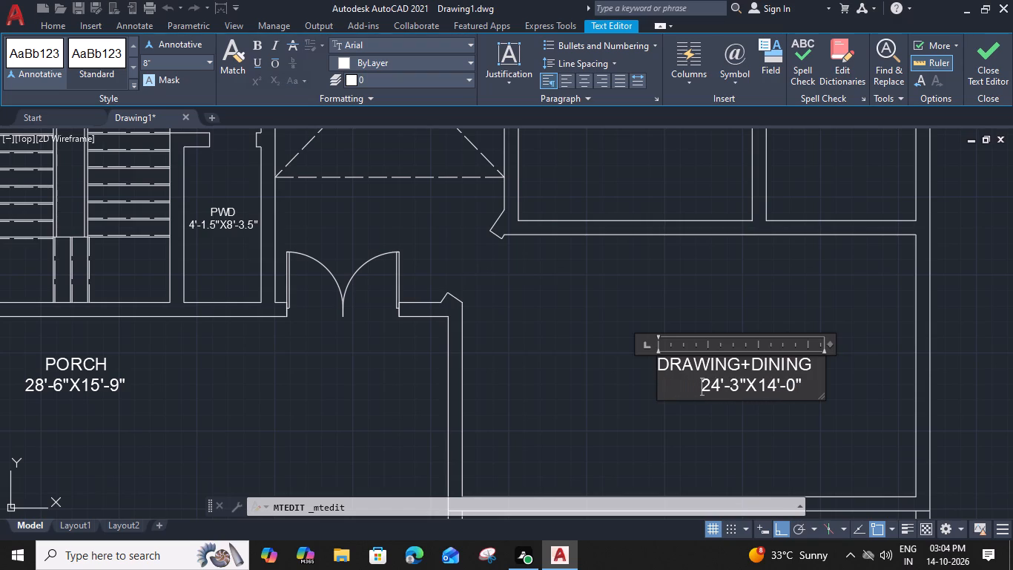
{"action": "key", "text": "BackSpace"}
{"action": "left_click", "coordinate": [818, 419]}
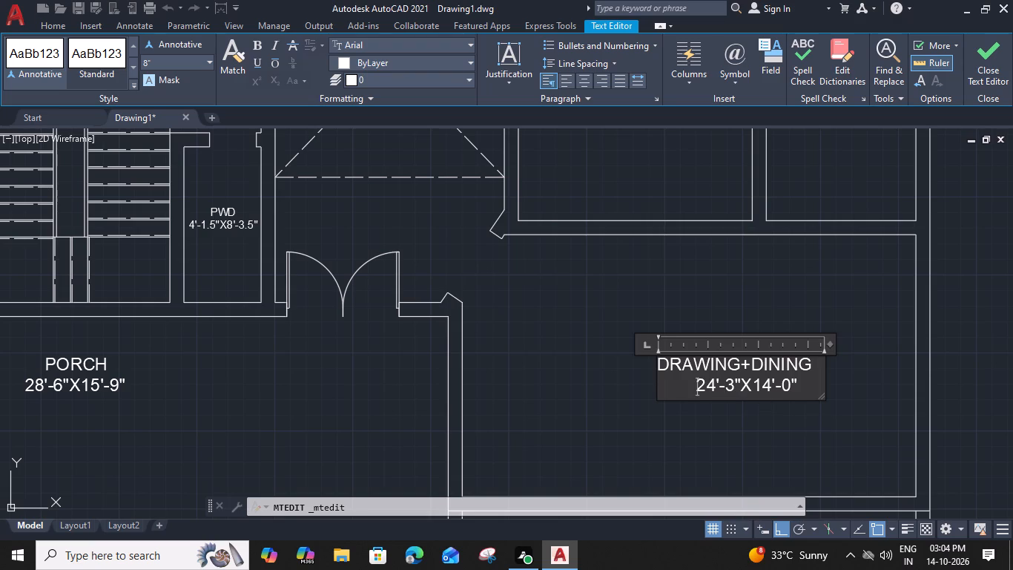
Move the DRAWING+DINING label slightly towards the porch-side wall so it sits nearer the middle of the room.
{"action": "left_click", "coordinate": [660, 367]}
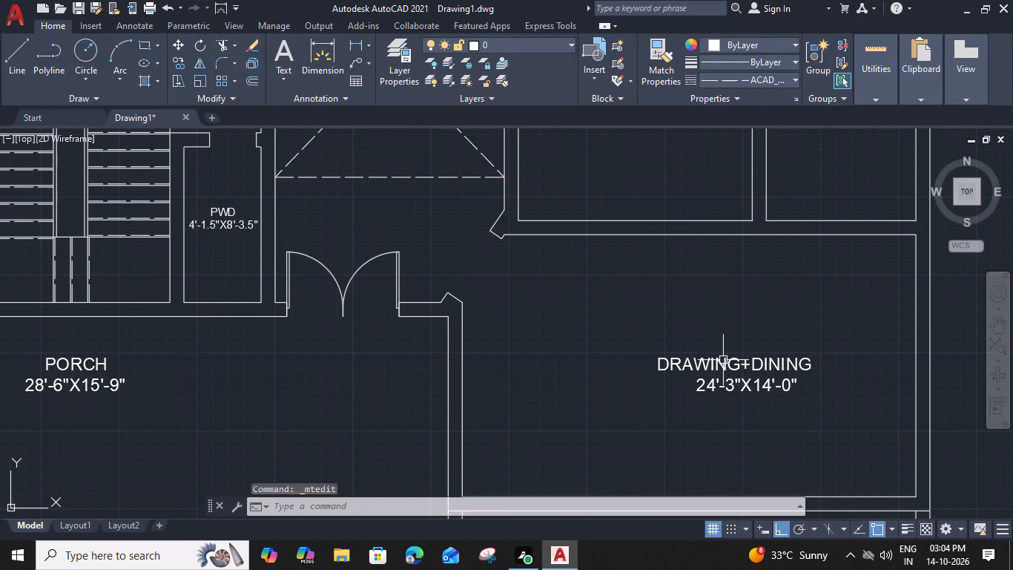
{"action": "type", "text": "M"}
{"action": "key", "text": "space"}
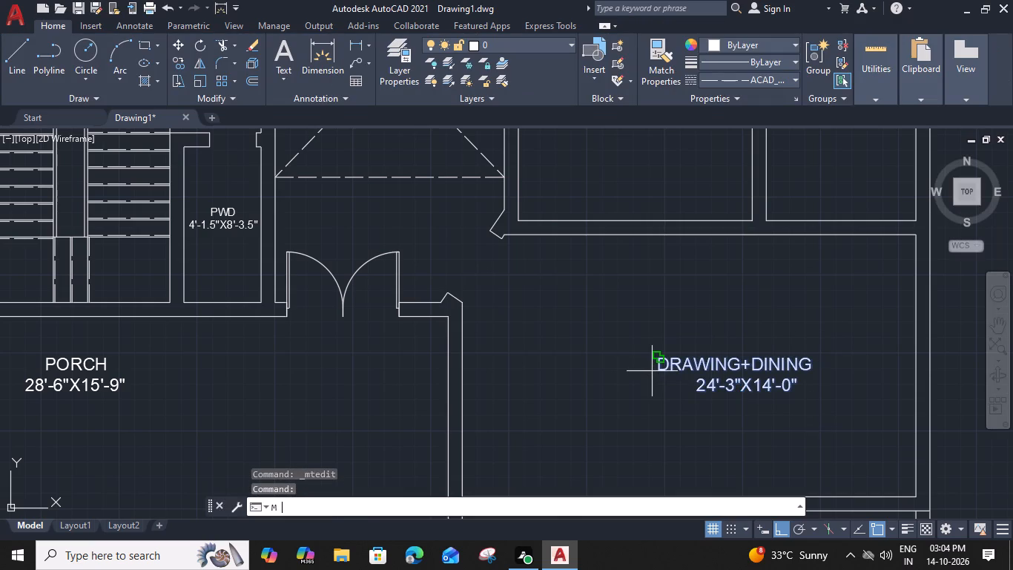
{"action": "left_click", "coordinate": [658, 360]}
{"action": "left_click", "coordinate": [633, 360]}
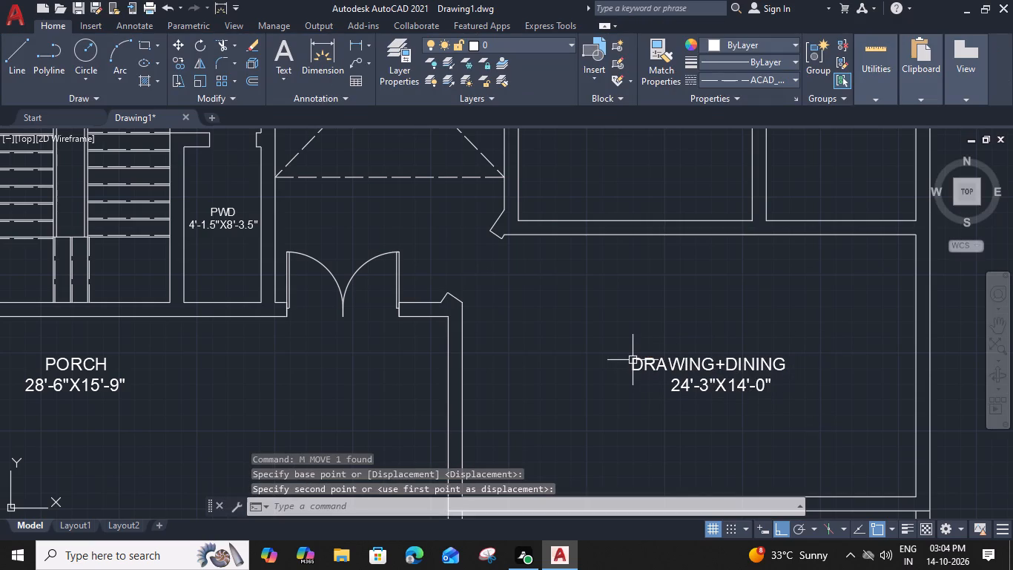
{"action": "scroll", "coordinate": [640, 310], "scroll_direction": "down", "scroll_amount": 2}
{"action": "middle_click_drag", "start_coordinate": [639, 314], "coordinate": [640, 312]}
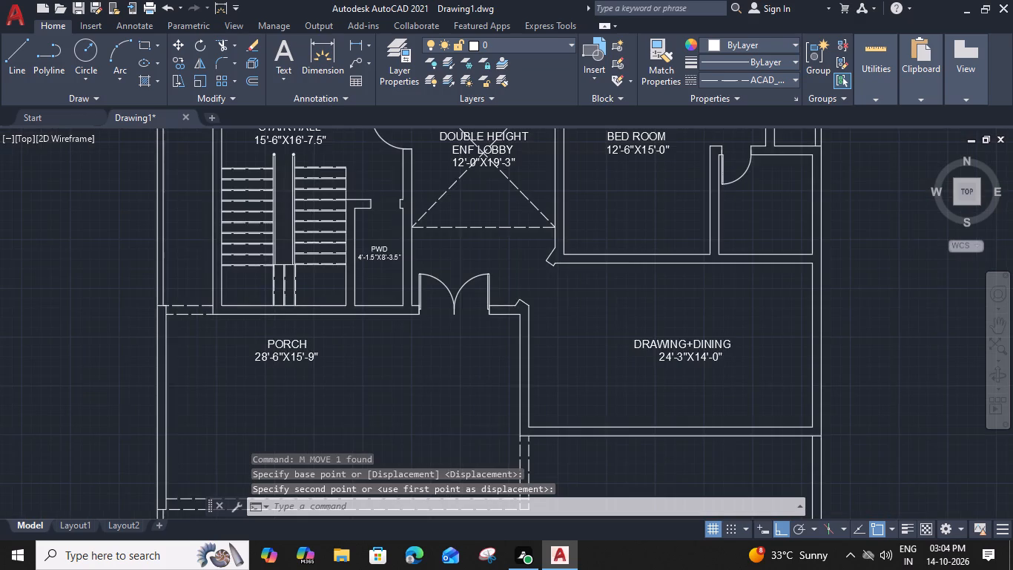
{"action": "middle_click_drag", "start_coordinate": [640, 312], "coordinate": [546, 379]}
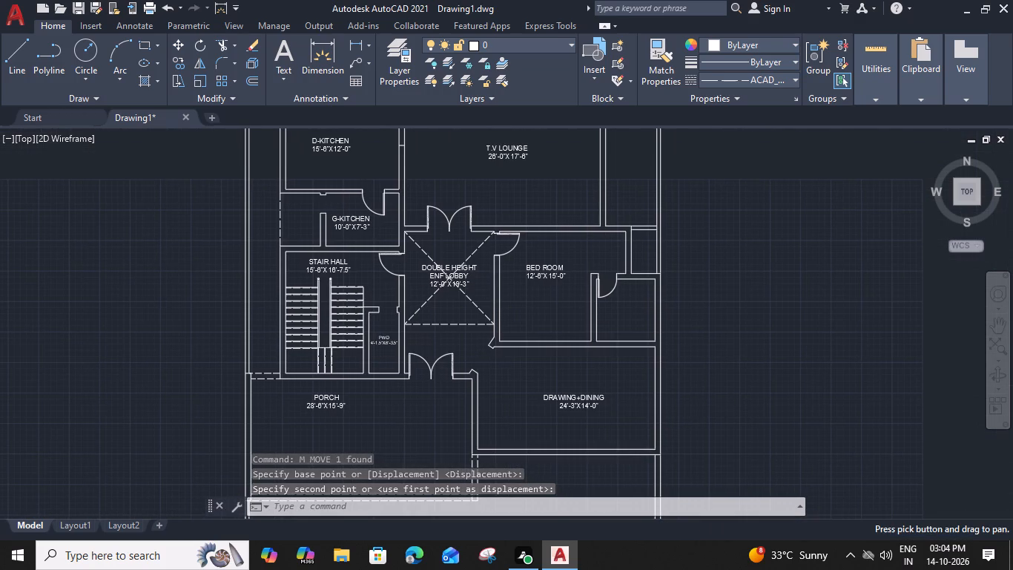
Copy the T.V LOUNGE label horizontally into the narrow space between the T.V lounge and the outer wall.
{"action": "middle_click_drag", "start_coordinate": [369, 200], "coordinate": [382, 231]}
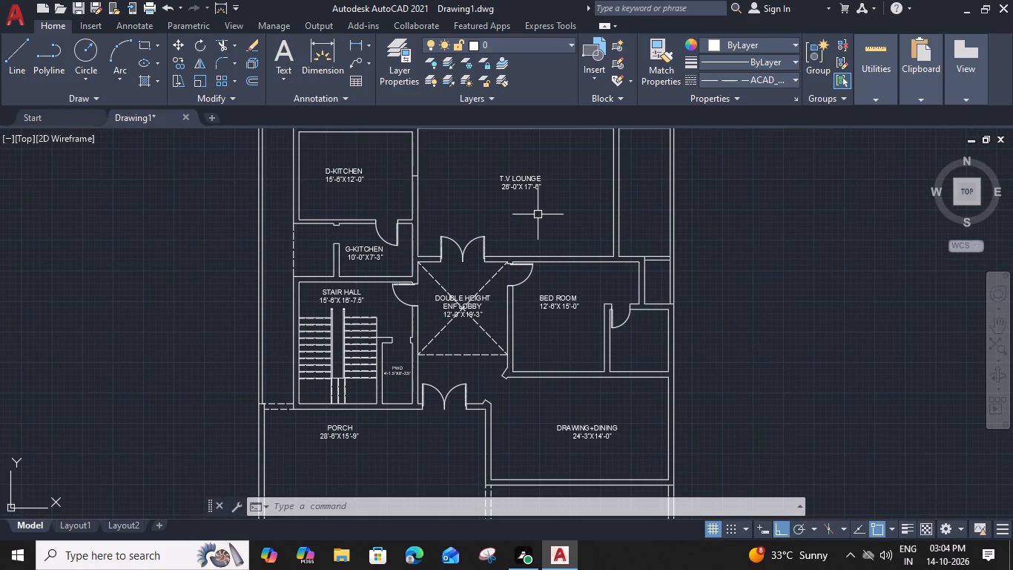
{"action": "middle_click_drag", "start_coordinate": [530, 191], "coordinate": [518, 209]}
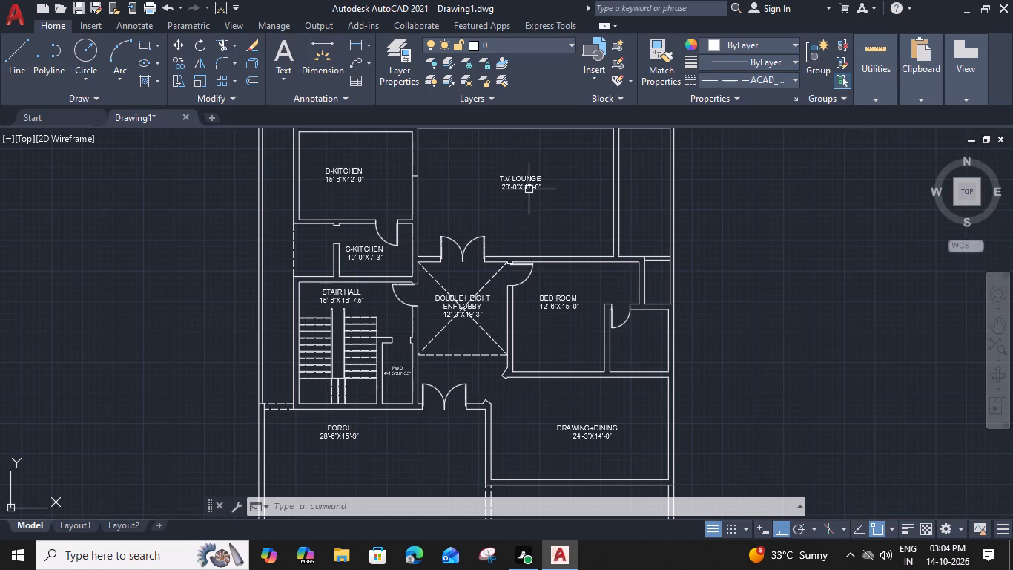
{"action": "middle_click_drag", "start_coordinate": [518, 209], "coordinate": [497, 231]}
{"action": "left_click", "coordinate": [504, 214]}
{"action": "key", "text": "c"}
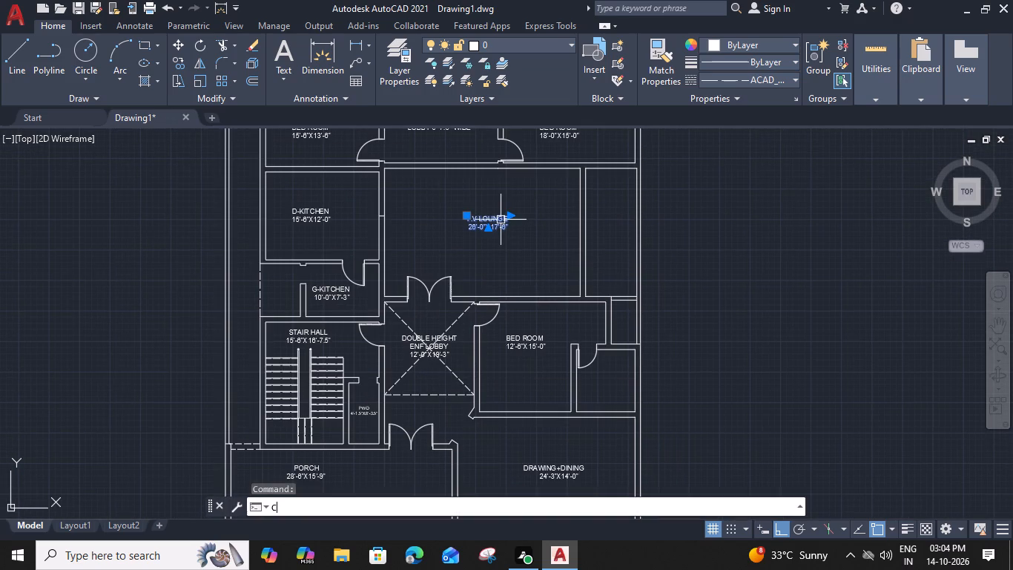
{"action": "type", "text": "O"}
{"action": "key", "text": "space"}
{"action": "left_click", "coordinate": [510, 213]}
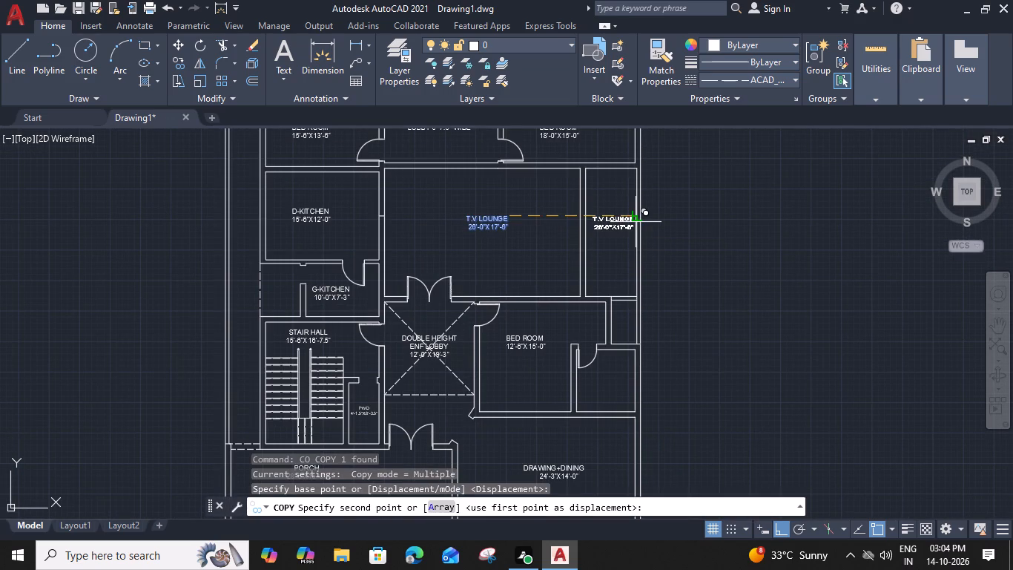
{"action": "scroll", "coordinate": [626, 216], "scroll_direction": "up", "scroll_amount": 3}
{"action": "left_click", "coordinate": [660, 219]}
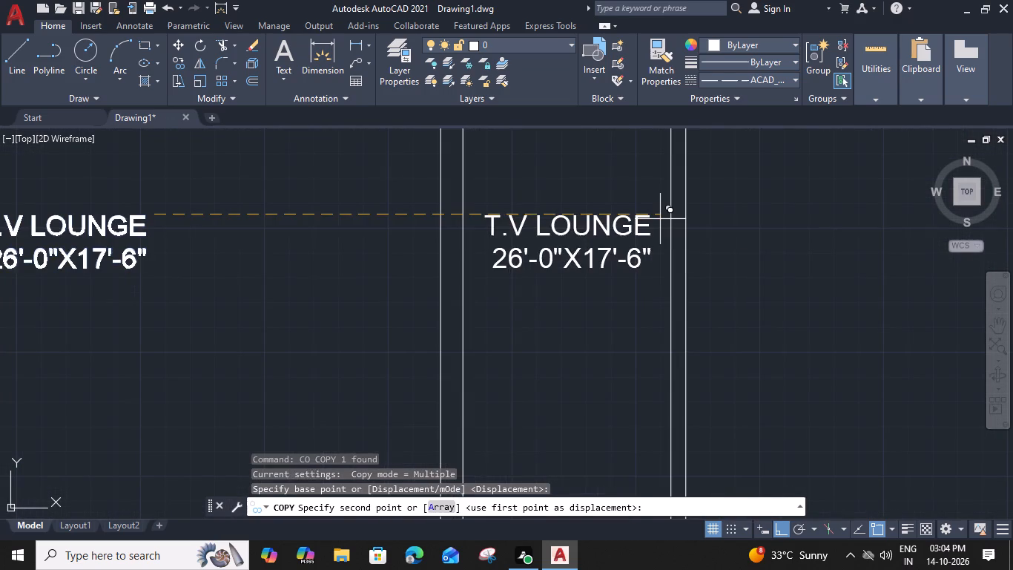
{"action": "key", "text": "Escape"}
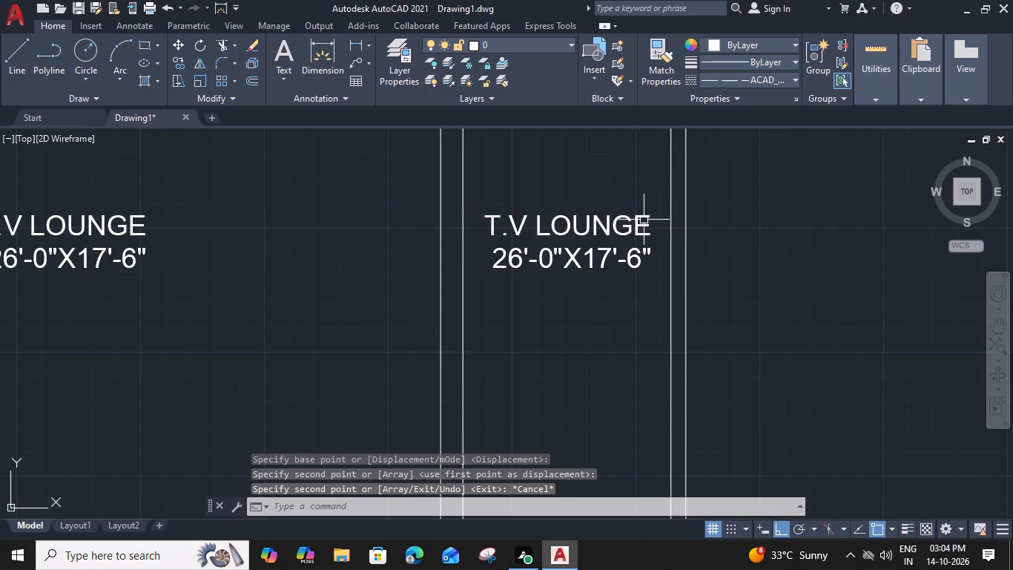
Replace the copied label's text with PATIO 7'-0" on the first line and WIDE on the second.
{"action": "double_click", "coordinate": [604, 220]}
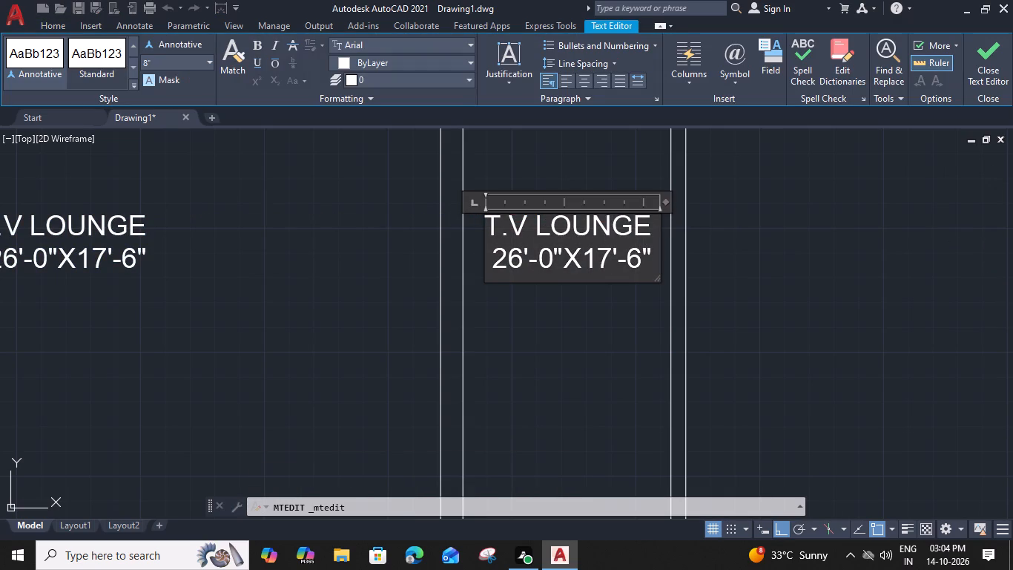
{"action": "left_click_drag", "start_coordinate": [653, 259], "coordinate": [489, 229]}
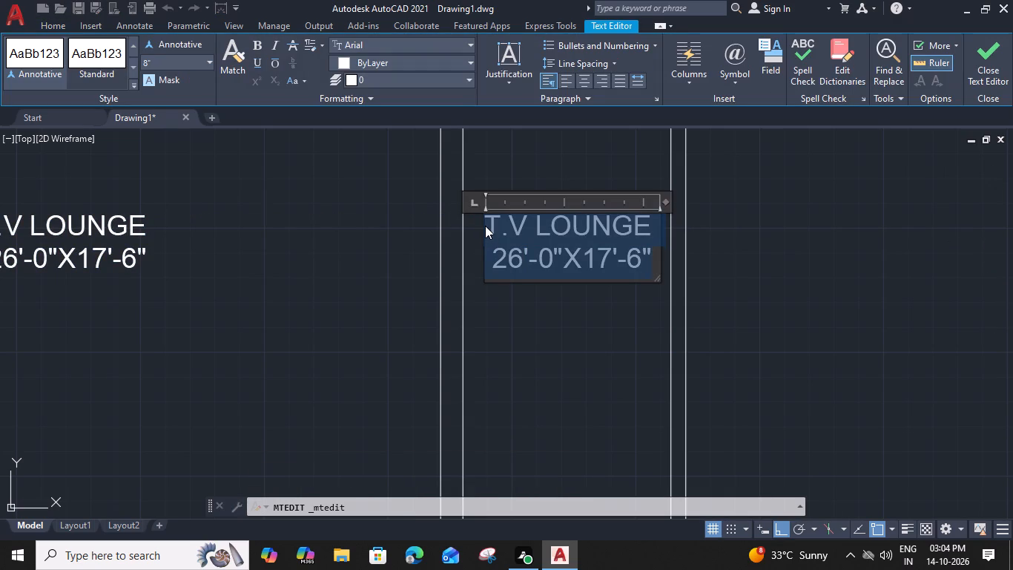
{"action": "type", "text": "PATIO"}
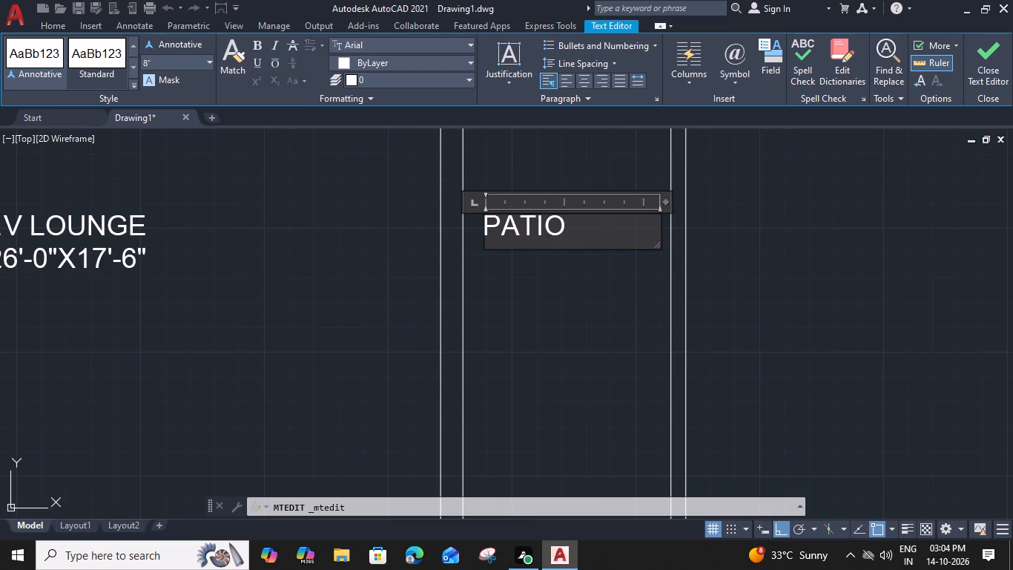
{"action": "key", "text": "space"}
{"action": "type", "text": "7'-"}
{"action": "key", "text": "0"}
{"action": "key", "text": "shift+quotedbl"}
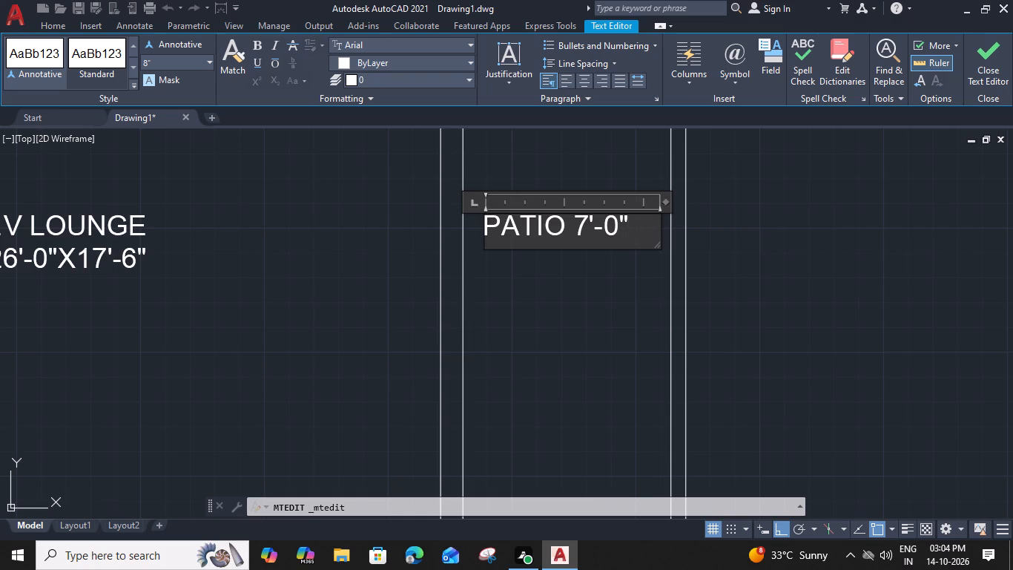
{"action": "key", "text": "space"}
{"action": "key", "text": "Return"}
{"action": "type", "text": "WIDE"}
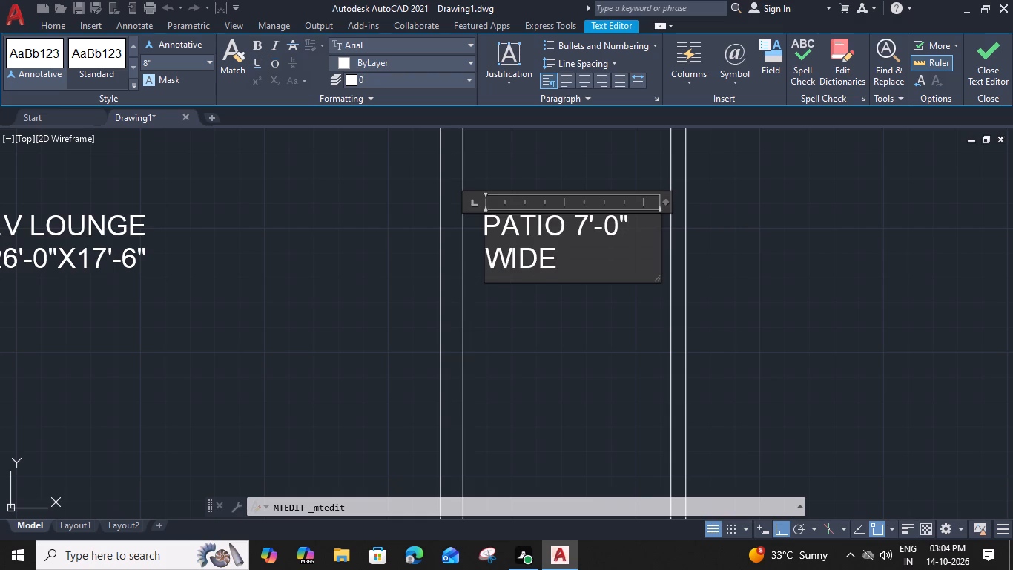
Indent WIDE with four spaces to centre it beneath PATIO 7'-0", narrow the text frame to fit, and finish editing.
{"action": "left_click", "coordinate": [485, 251]}
{"action": "key", "text": "space"}
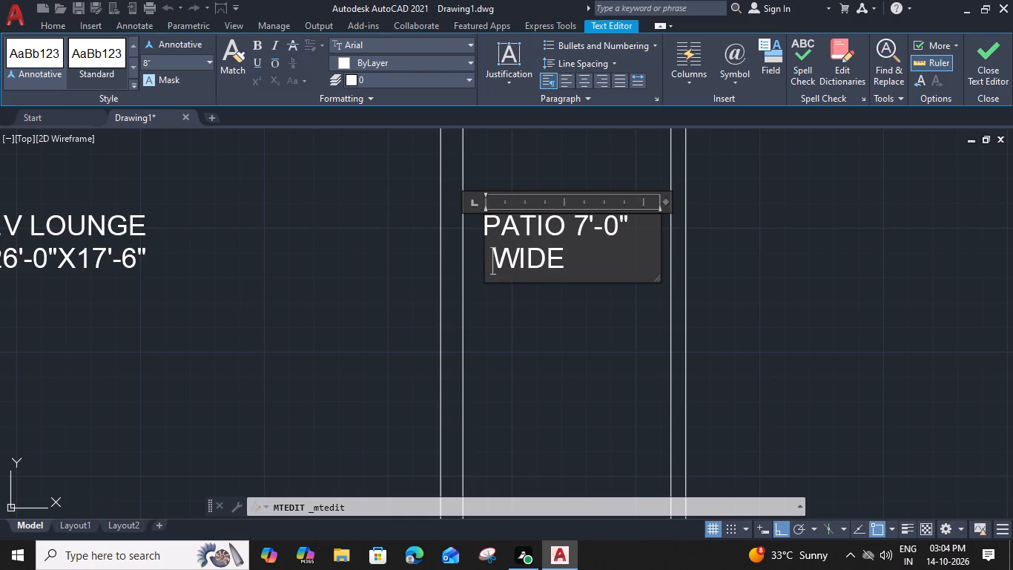
{"action": "key", "text": "space"}
{"action": "key", "text": "space"}
{"action": "key", "text": "space"}
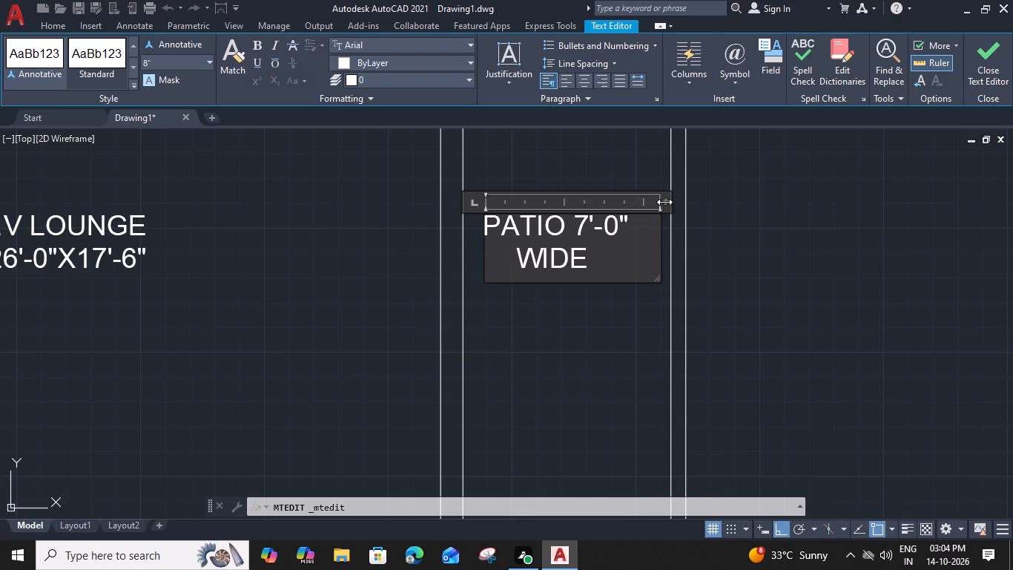
{"action": "left_click_drag", "start_coordinate": [665, 202], "coordinate": [639, 198]}
{"action": "left_click", "coordinate": [624, 304]}
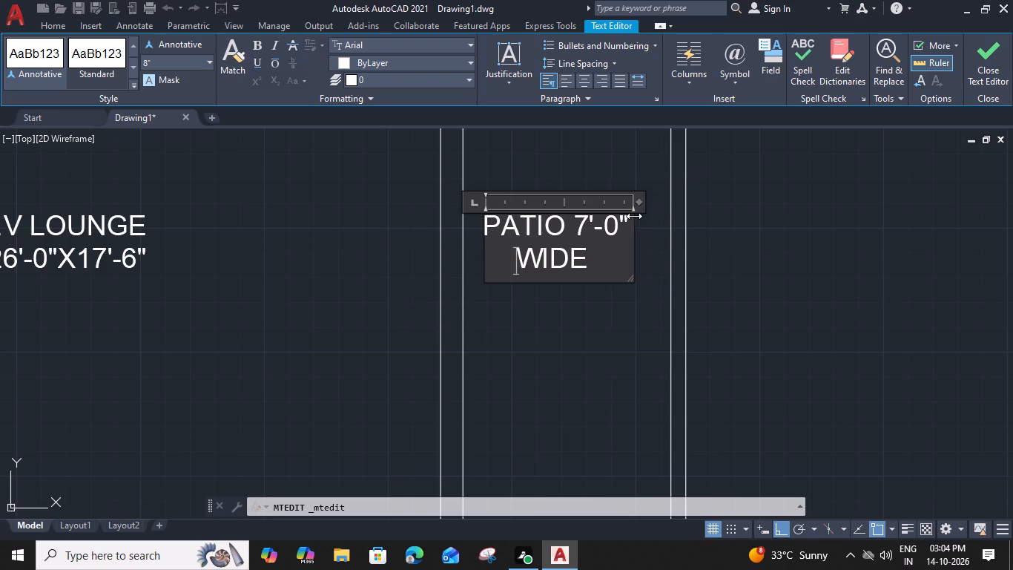
{"action": "scroll", "coordinate": [516, 336], "scroll_direction": "down", "scroll_amount": 1}
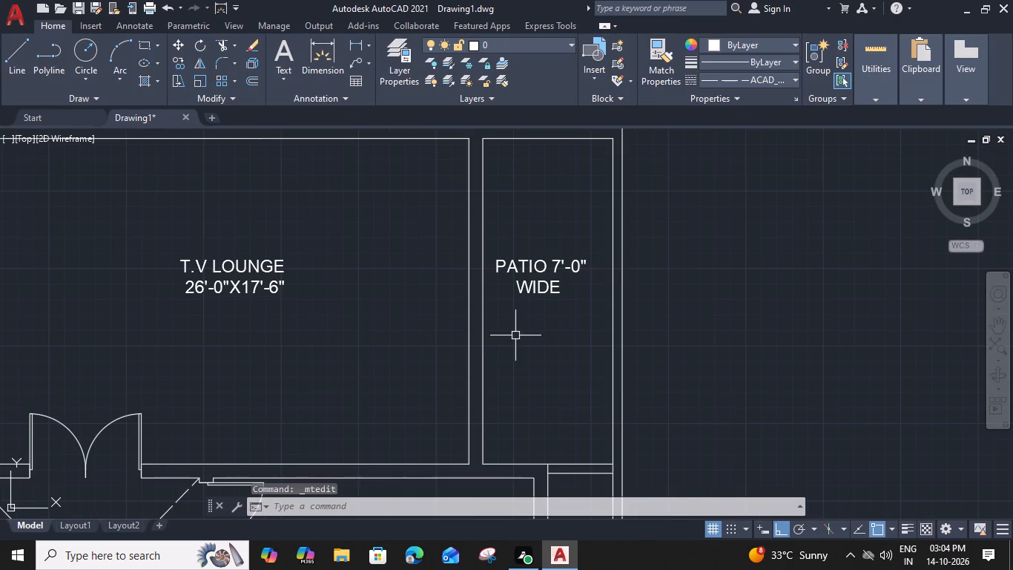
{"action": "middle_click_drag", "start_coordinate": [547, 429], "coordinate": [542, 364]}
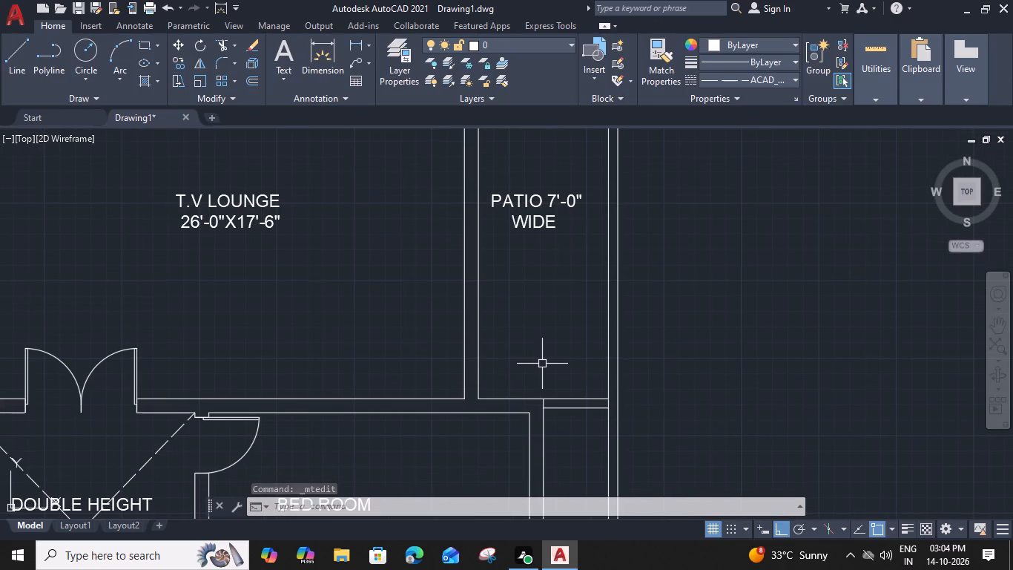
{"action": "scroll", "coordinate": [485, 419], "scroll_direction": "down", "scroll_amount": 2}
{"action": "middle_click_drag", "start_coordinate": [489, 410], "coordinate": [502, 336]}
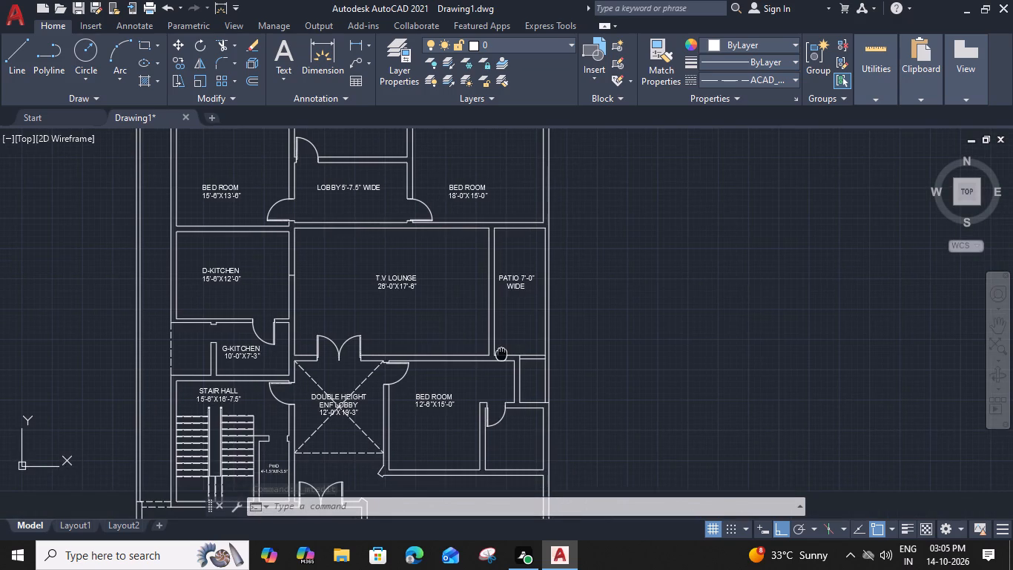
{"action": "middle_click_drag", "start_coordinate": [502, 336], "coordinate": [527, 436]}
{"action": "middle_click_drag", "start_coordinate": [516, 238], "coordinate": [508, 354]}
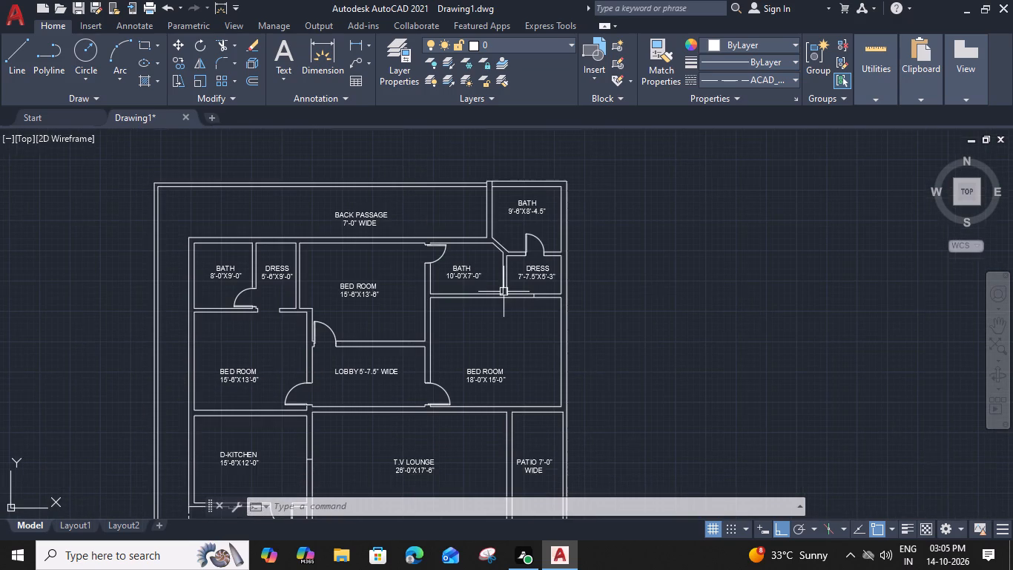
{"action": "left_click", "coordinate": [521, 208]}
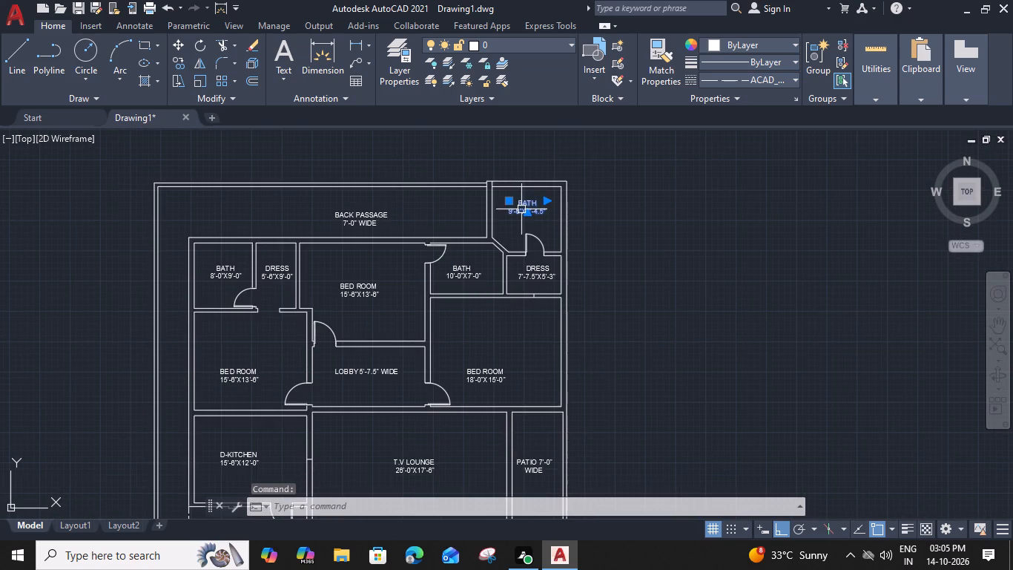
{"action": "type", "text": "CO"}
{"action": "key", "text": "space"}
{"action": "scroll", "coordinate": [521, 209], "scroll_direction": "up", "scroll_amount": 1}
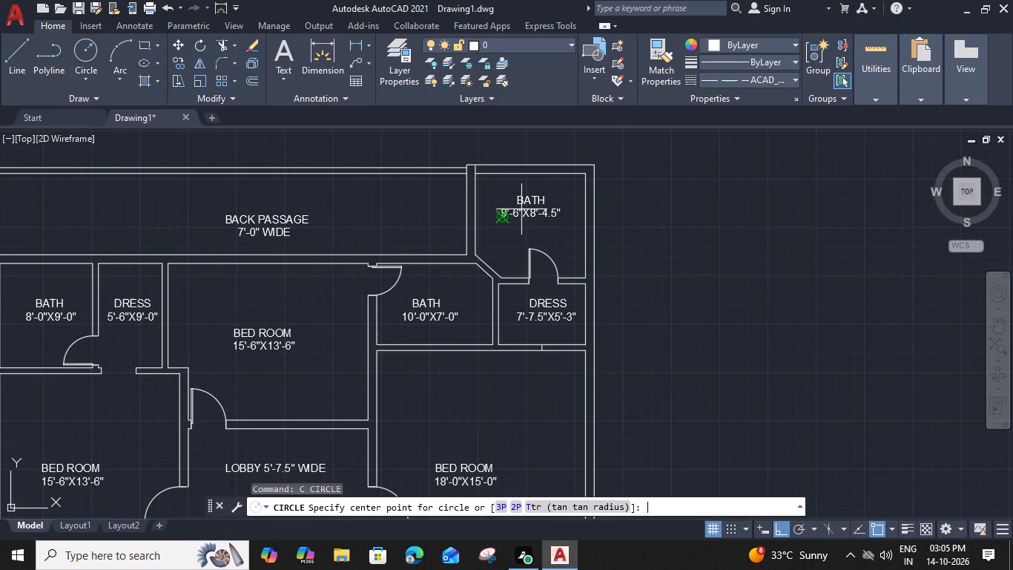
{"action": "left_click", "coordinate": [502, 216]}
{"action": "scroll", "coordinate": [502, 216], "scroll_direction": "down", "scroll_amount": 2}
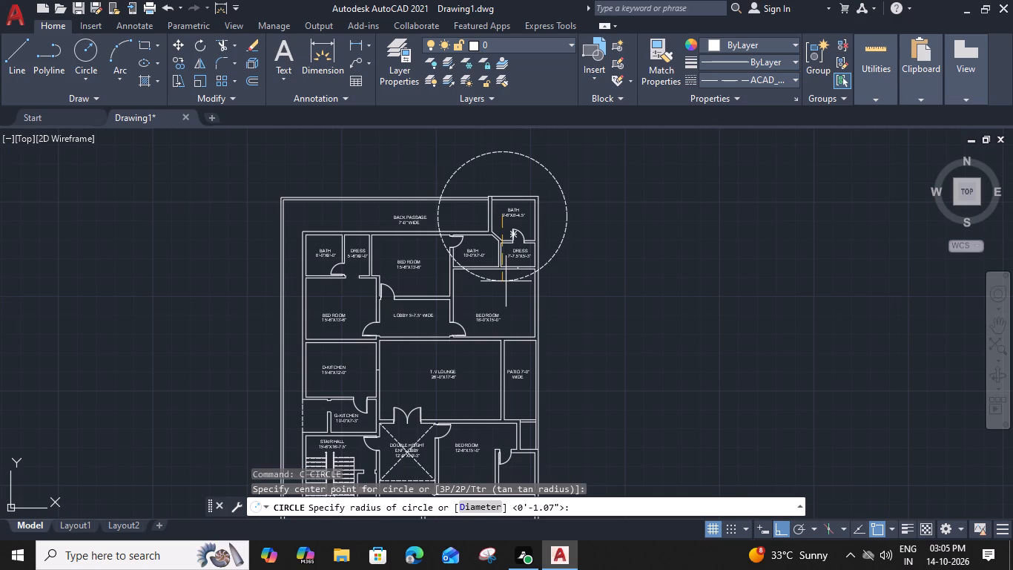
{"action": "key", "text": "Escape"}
Copy the BATH label from the rear corner bath into the small room adjoining the 12'-6"X15'-0" bed room.
{"action": "left_click", "coordinate": [506, 214]}
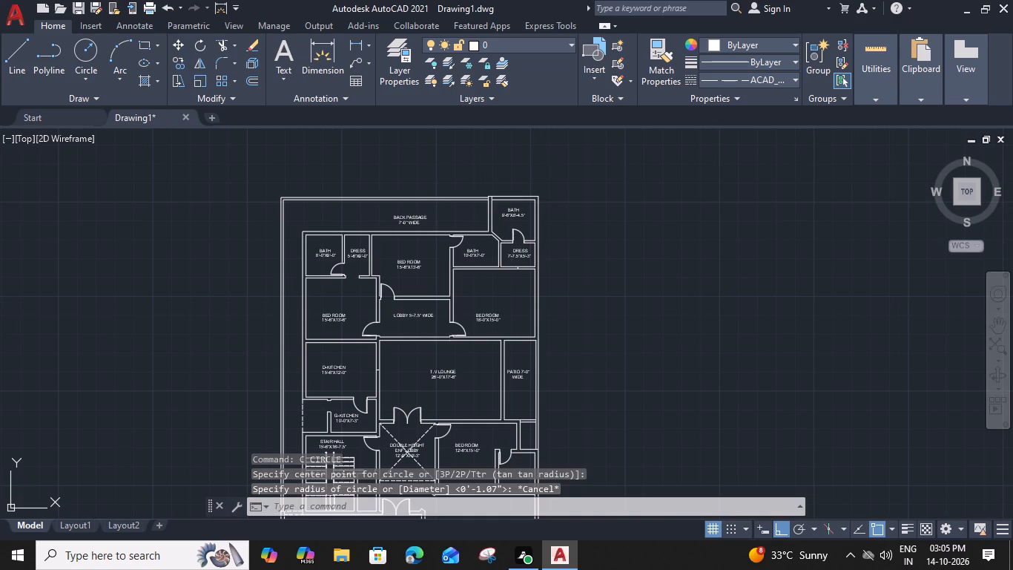
{"action": "type", "text": "CO"}
{"action": "key", "text": "space"}
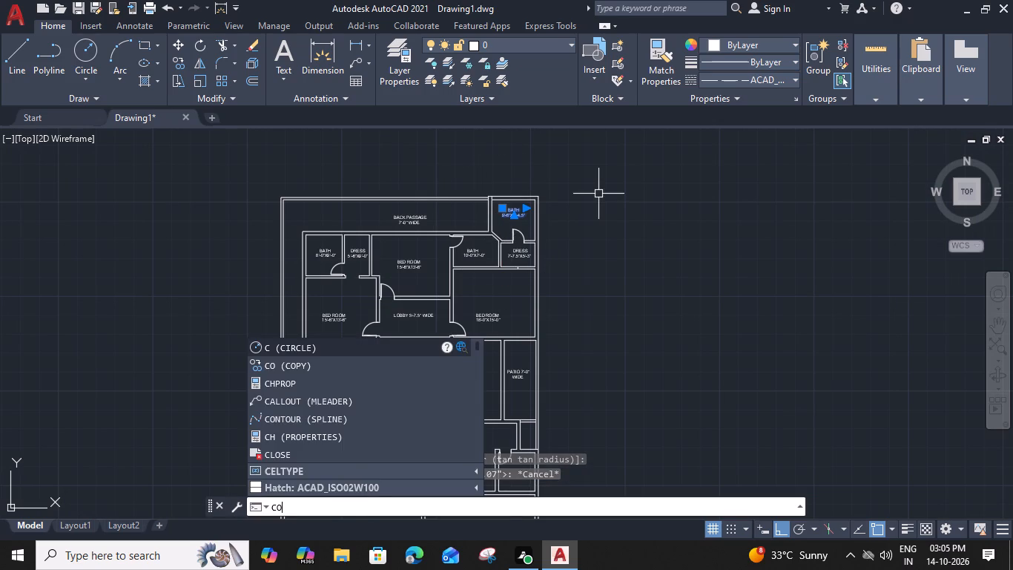
{"action": "scroll", "coordinate": [494, 223], "scroll_direction": "up", "scroll_amount": 3}
{"action": "left_click", "coordinate": [520, 194]}
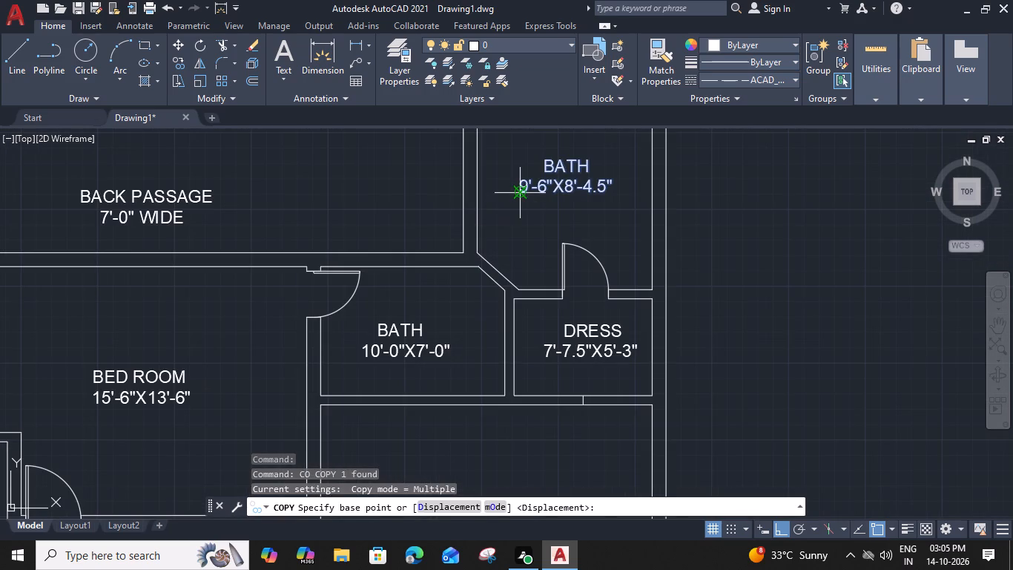
{"action": "scroll", "coordinate": [520, 194], "scroll_direction": "down", "scroll_amount": 2}
{"action": "middle_click_drag", "start_coordinate": [513, 401], "coordinate": [486, 158]}
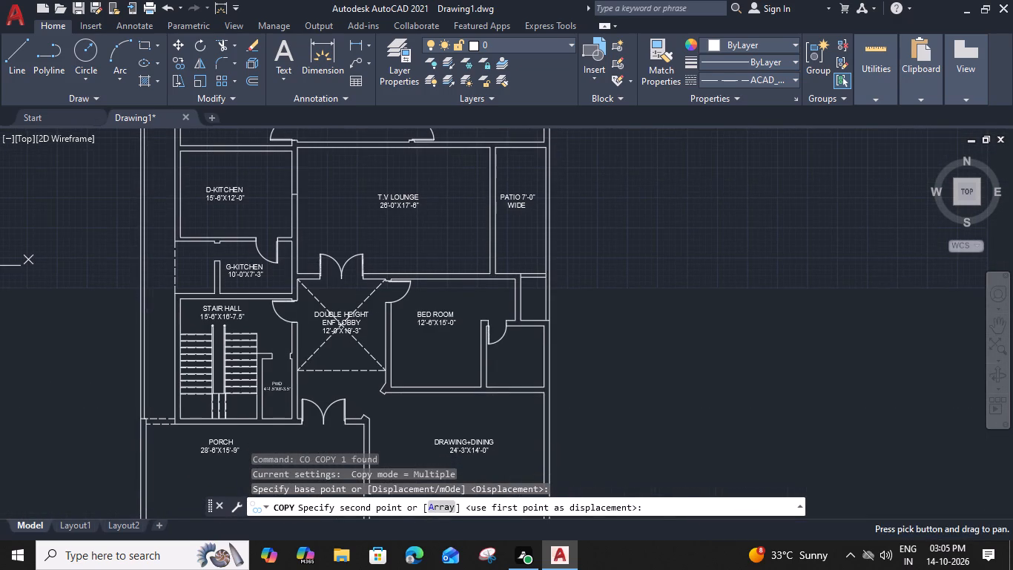
{"action": "scroll", "coordinate": [500, 358], "scroll_direction": "up", "scroll_amount": 2}
{"action": "left_click", "coordinate": [498, 371]}
{"action": "key", "text": "Escape"}
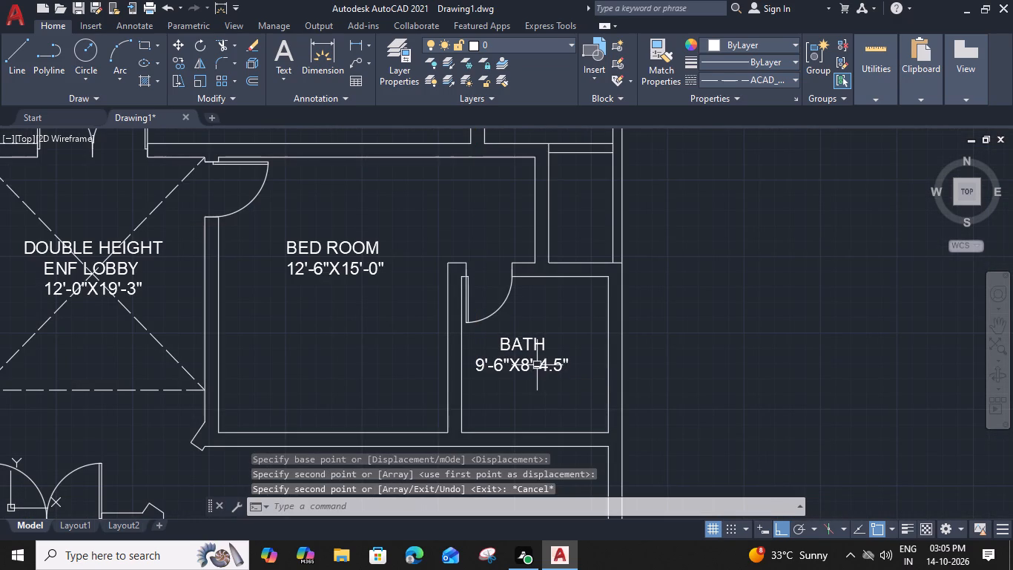
Change the size line of the copied BATH label to 5'-4.5"X8'-6".
{"action": "double_click", "coordinate": [520, 356]}
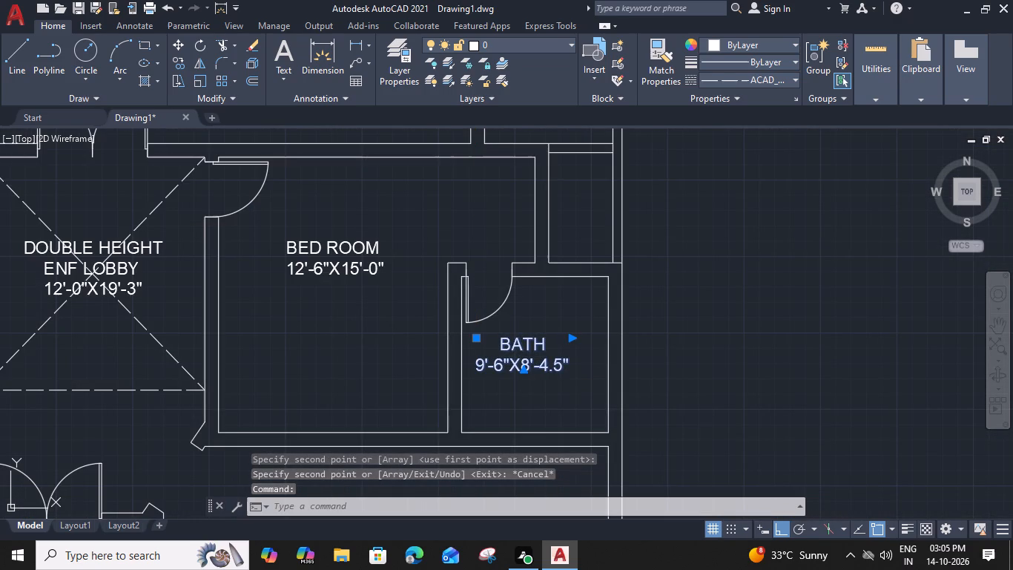
{"action": "scroll", "coordinate": [522, 356], "scroll_direction": "up", "scroll_amount": 2}
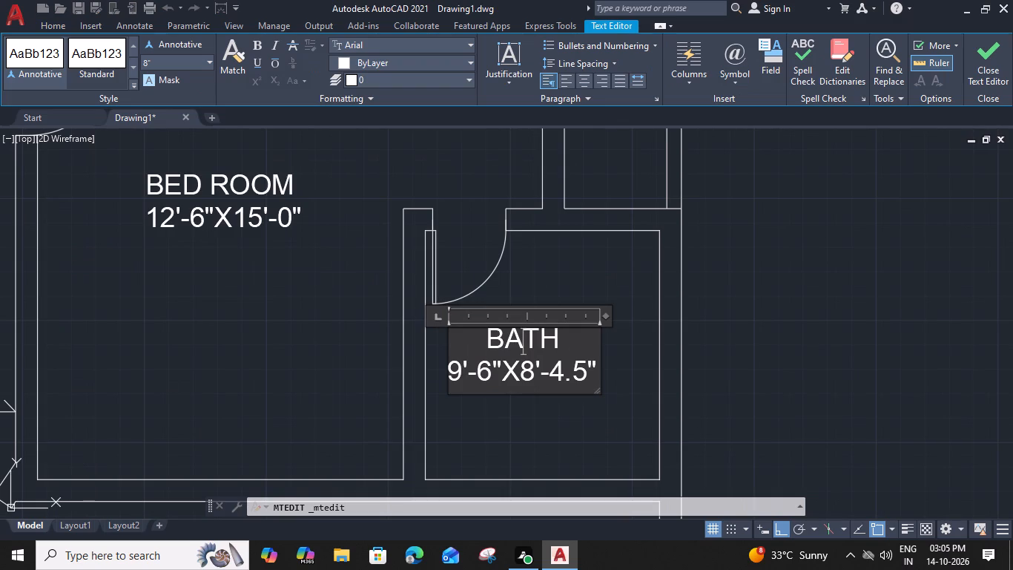
{"action": "left_click_drag", "start_coordinate": [461, 376], "coordinate": [444, 373]}
{"action": "key", "text": "5"}
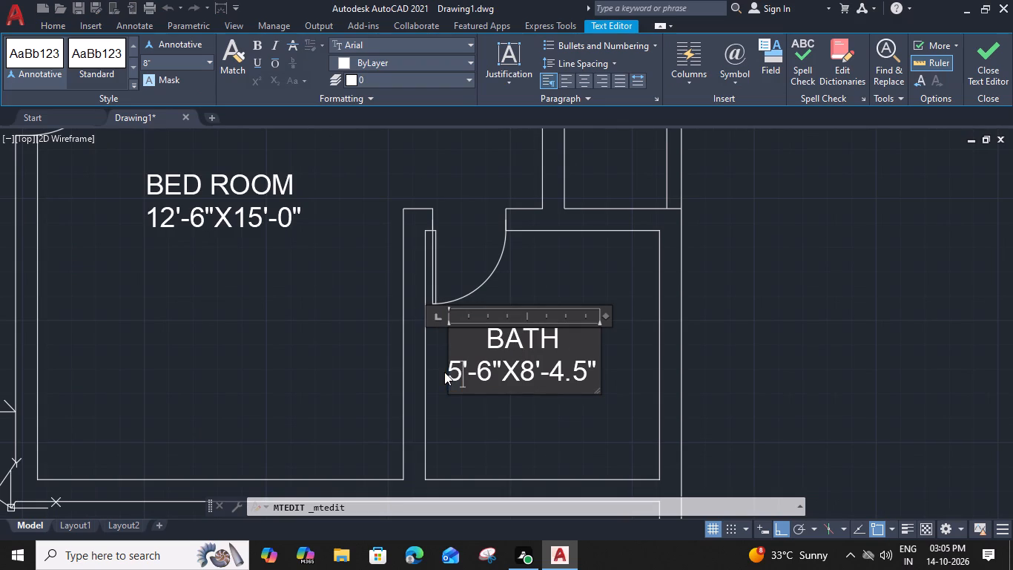
{"action": "left_click_drag", "start_coordinate": [489, 376], "coordinate": [479, 376]}
{"action": "left_click_drag", "start_coordinate": [479, 376], "coordinate": [480, 377]}
{"action": "type", "text": "4.5"}
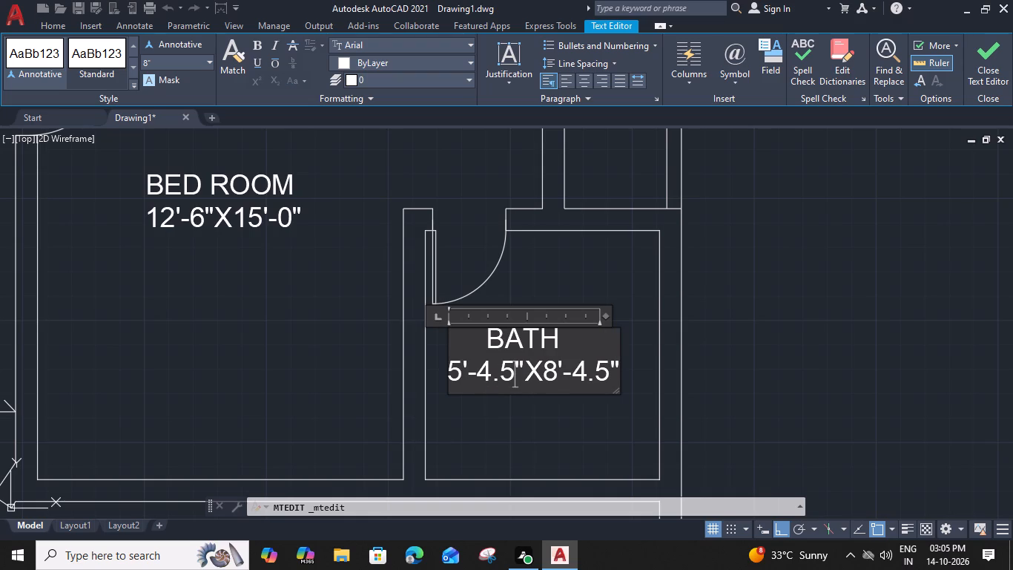
{"action": "left_click_drag", "start_coordinate": [605, 374], "coordinate": [574, 378]}
{"action": "key", "text": "6"}
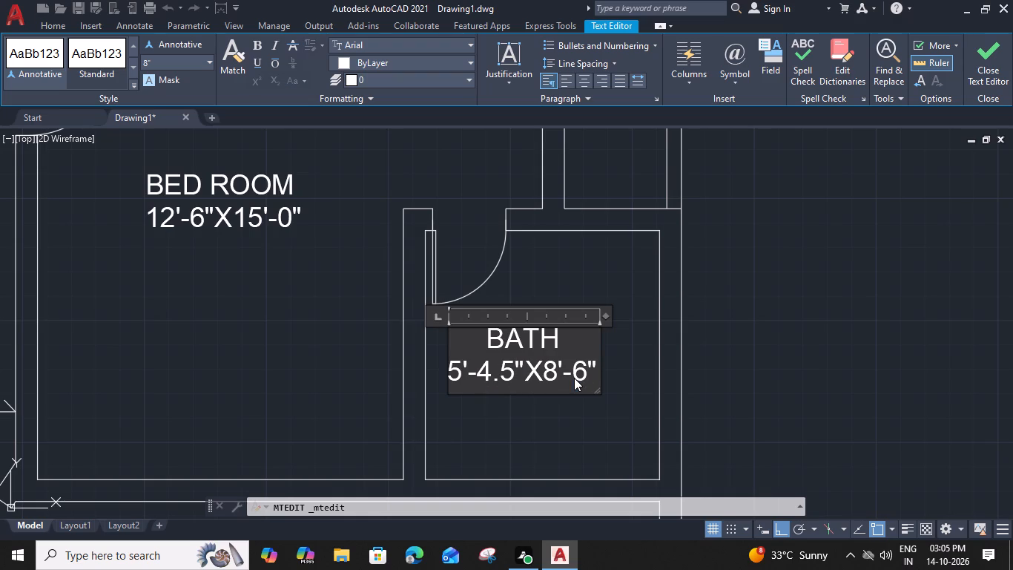
Remove one leading space before BATH to centre it over 5'-4.5"X8'-6", and finish editing the label.
{"action": "left_click", "coordinate": [490, 344]}
{"action": "key", "text": "BackSpace"}
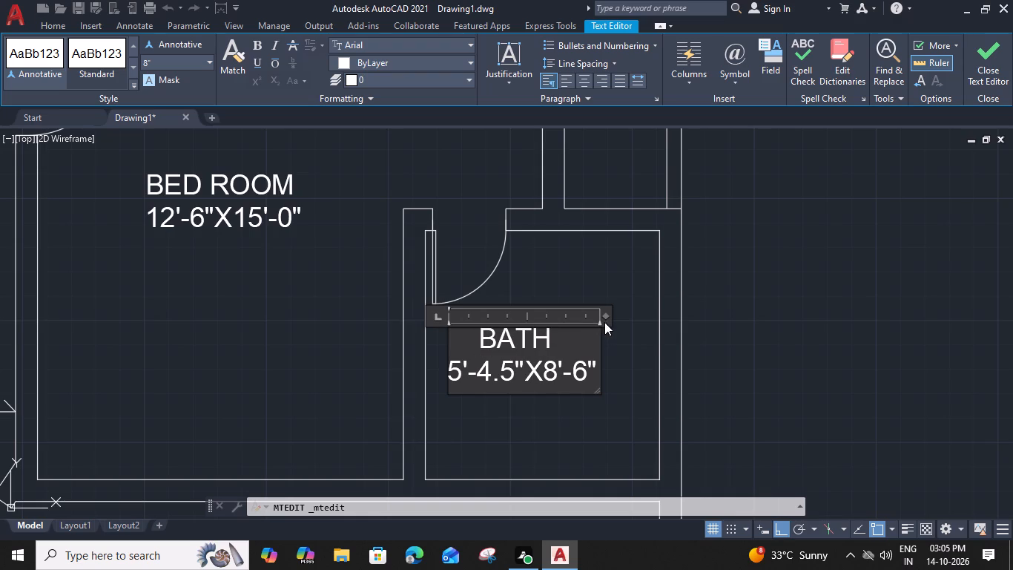
{"action": "left_click", "coordinate": [633, 373]}
Copy the G-KITCHEN label straight across into the small space on the other side of the kitchen's partition wall.
{"action": "scroll", "coordinate": [467, 376], "scroll_direction": "down", "scroll_amount": 2}
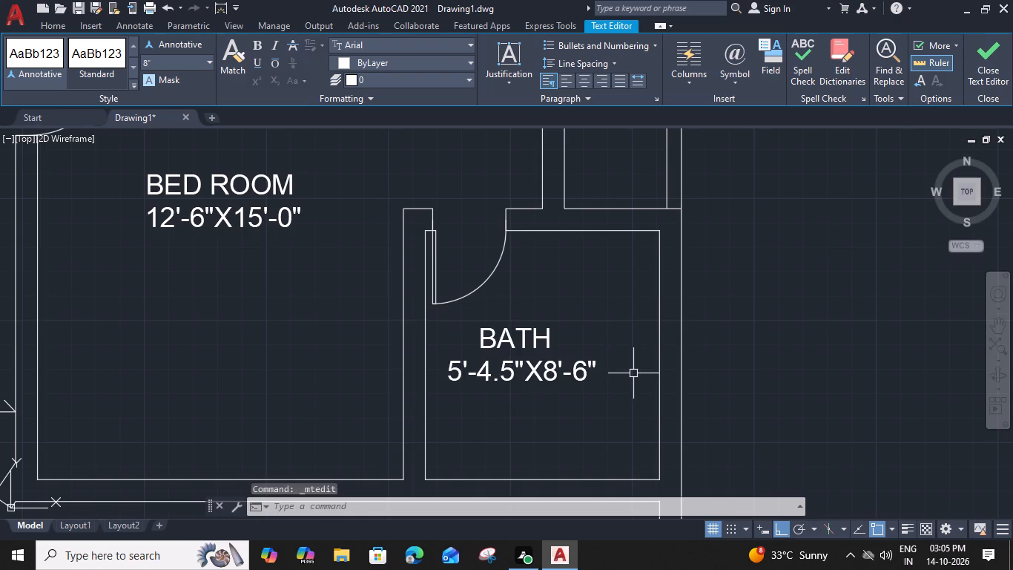
{"action": "middle_click_drag", "start_coordinate": [418, 382], "coordinate": [610, 356]}
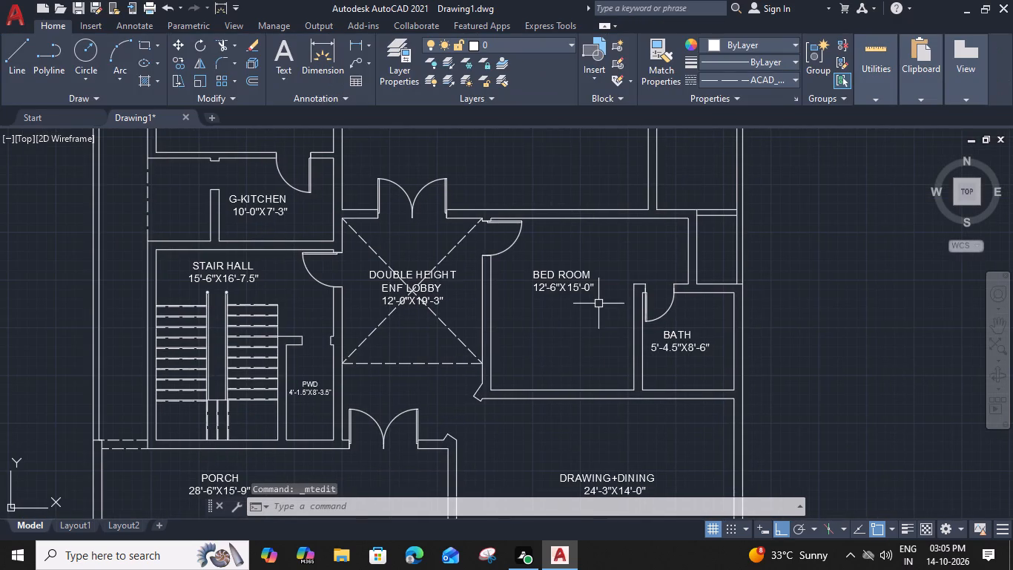
{"action": "middle_click_drag", "start_coordinate": [598, 298], "coordinate": [610, 327]}
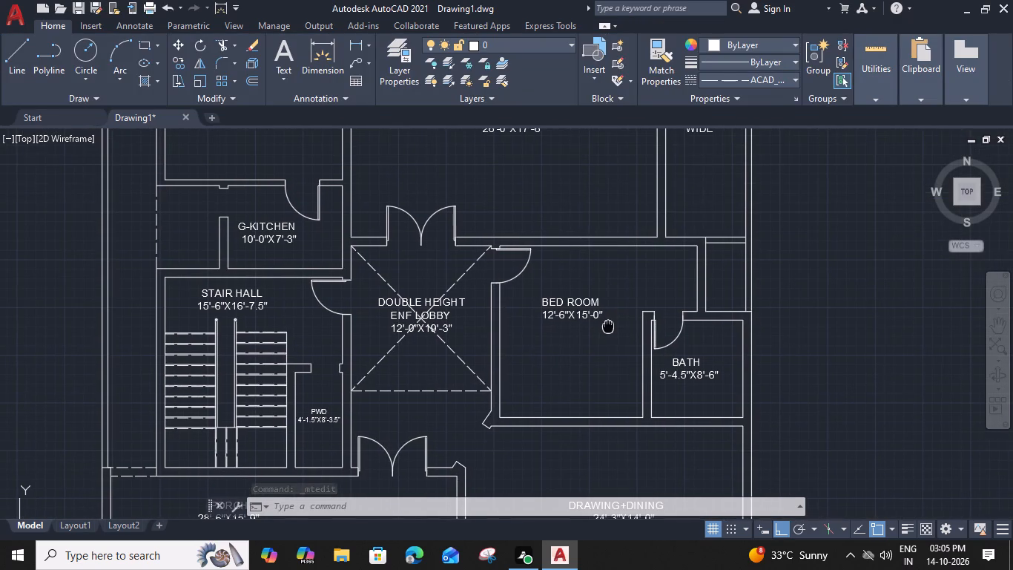
{"action": "middle_click_drag", "start_coordinate": [610, 327], "coordinate": [611, 327]}
{"action": "scroll", "coordinate": [475, 318], "scroll_direction": "down", "scroll_amount": 2}
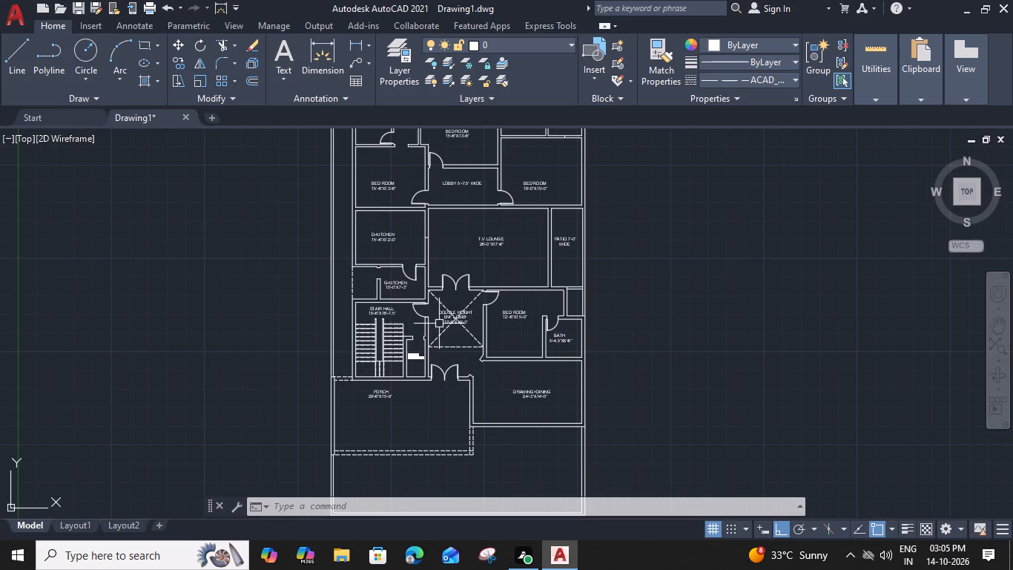
{"action": "middle_click_drag", "start_coordinate": [444, 312], "coordinate": [449, 299]}
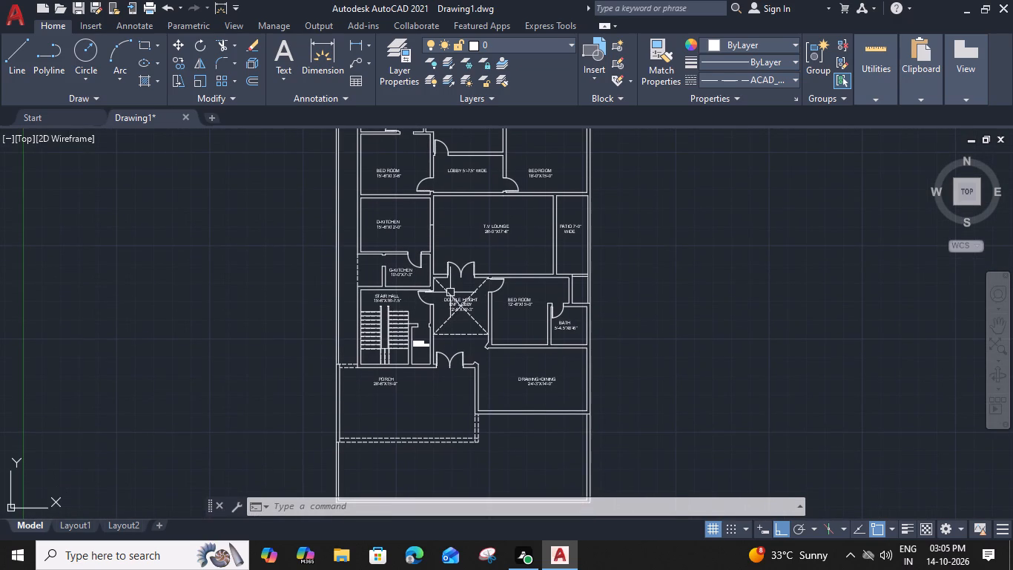
{"action": "middle_click_drag", "start_coordinate": [443, 286], "coordinate": [455, 370]}
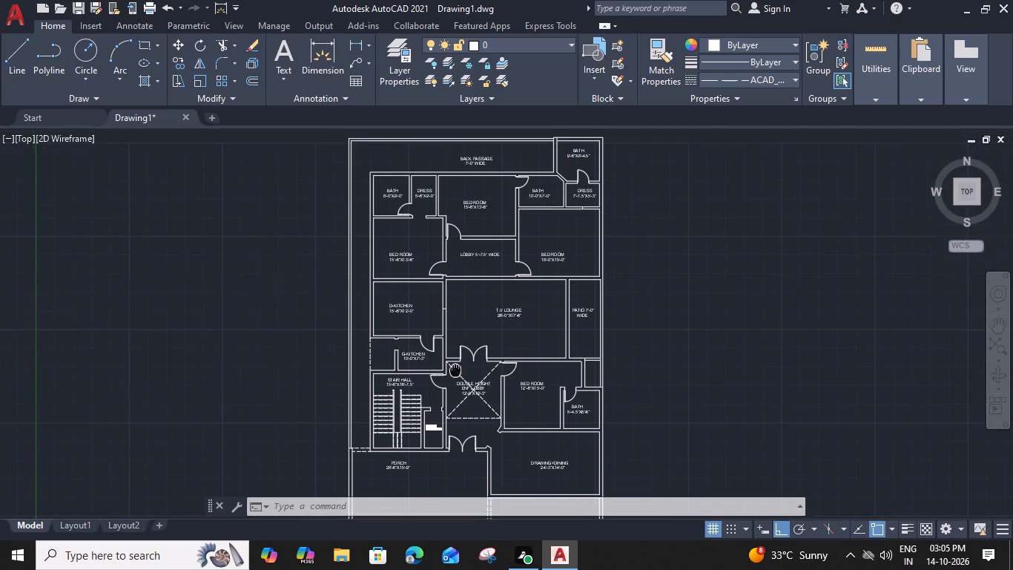
{"action": "middle_click_drag", "start_coordinate": [455, 370], "coordinate": [457, 379]}
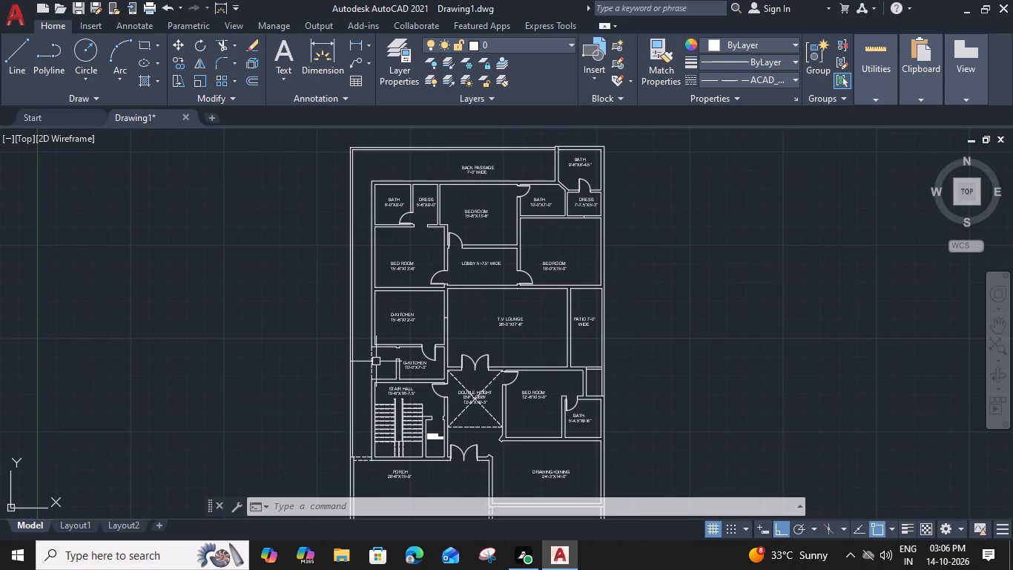
{"action": "scroll", "coordinate": [406, 379], "scroll_direction": "up", "scroll_amount": 3}
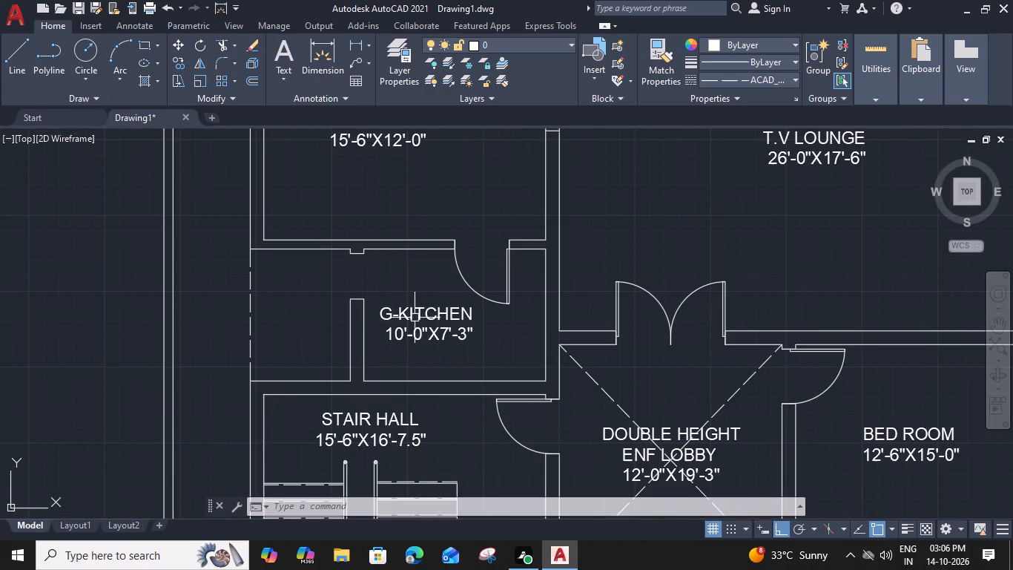
{"action": "left_click", "coordinate": [402, 321]}
{"action": "type", "text": "CO"}
{"action": "key", "text": "space"}
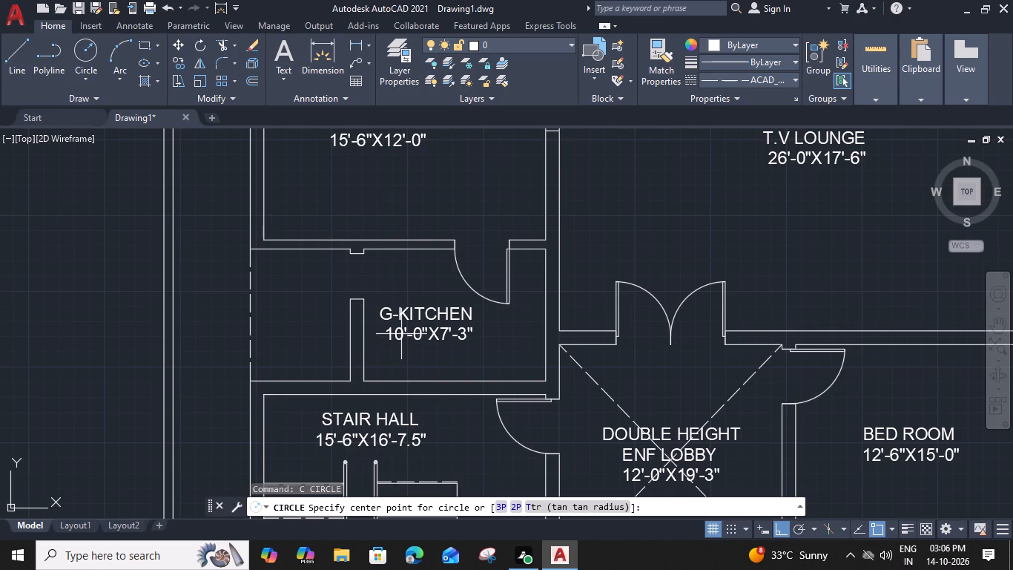
{"action": "key", "text": "Escape"}
{"action": "left_click", "coordinate": [403, 331]}
{"action": "type", "text": "CO"}
{"action": "key", "text": "space"}
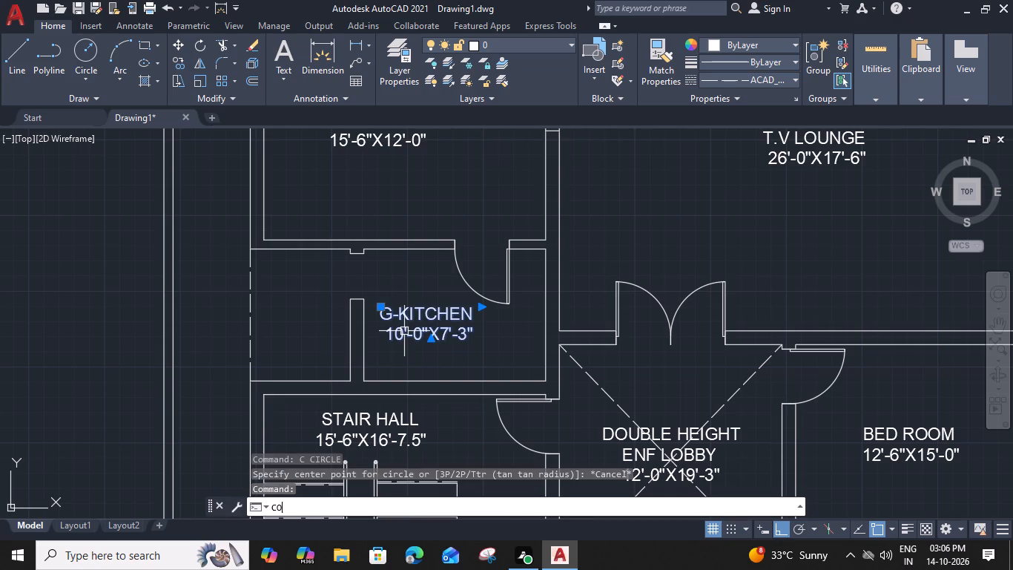
{"action": "left_click", "coordinate": [384, 338]}
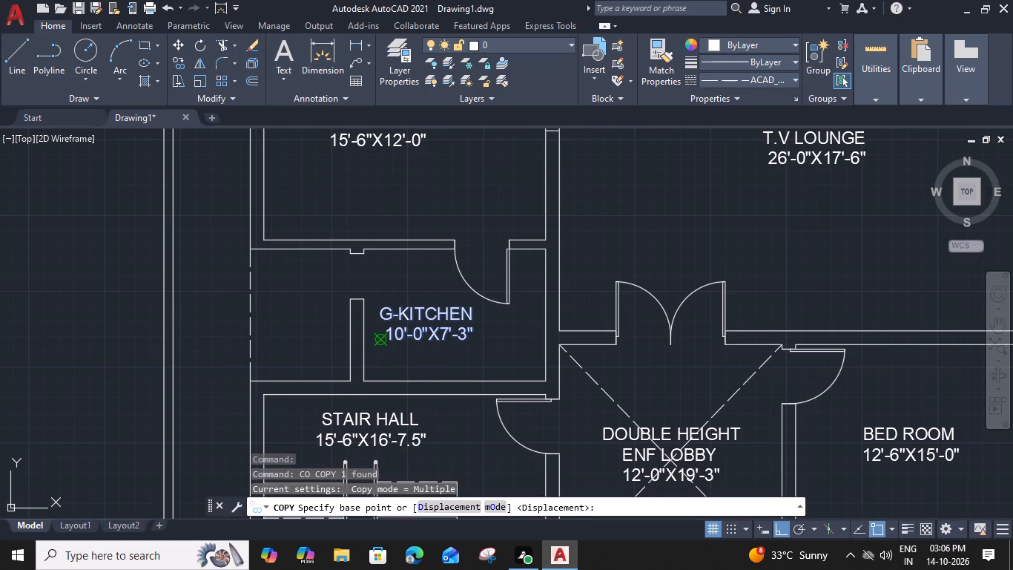
{"action": "left_click", "coordinate": [254, 336]}
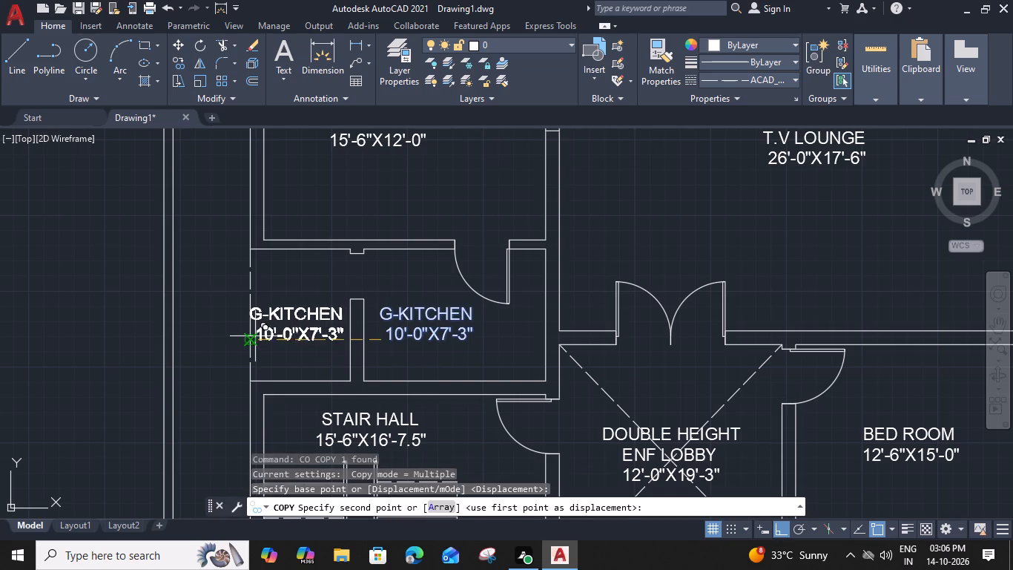
{"action": "key", "text": "Escape"}
Change the size line of the copied G-KITCHEN label to 5'-6"X6'-10.5".
{"action": "middle_click_drag", "start_coordinate": [284, 342], "coordinate": [402, 336]}
{"action": "double_click", "coordinate": [400, 329]}
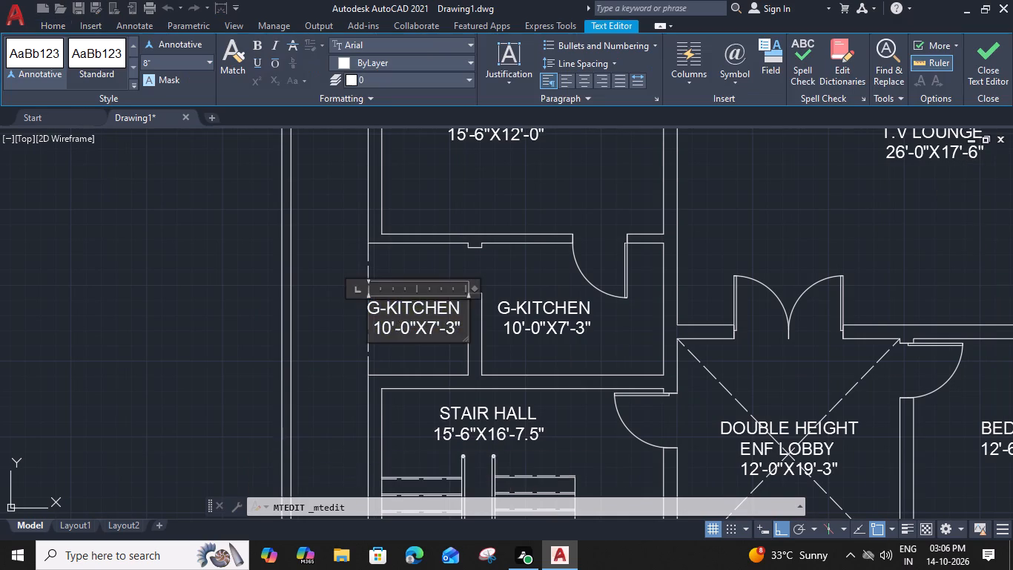
{"action": "scroll", "coordinate": [403, 324], "scroll_direction": "up", "scroll_amount": 2}
{"action": "left_click_drag", "start_coordinate": [366, 347], "coordinate": [323, 352]}
{"action": "left_click", "coordinate": [367, 342]}
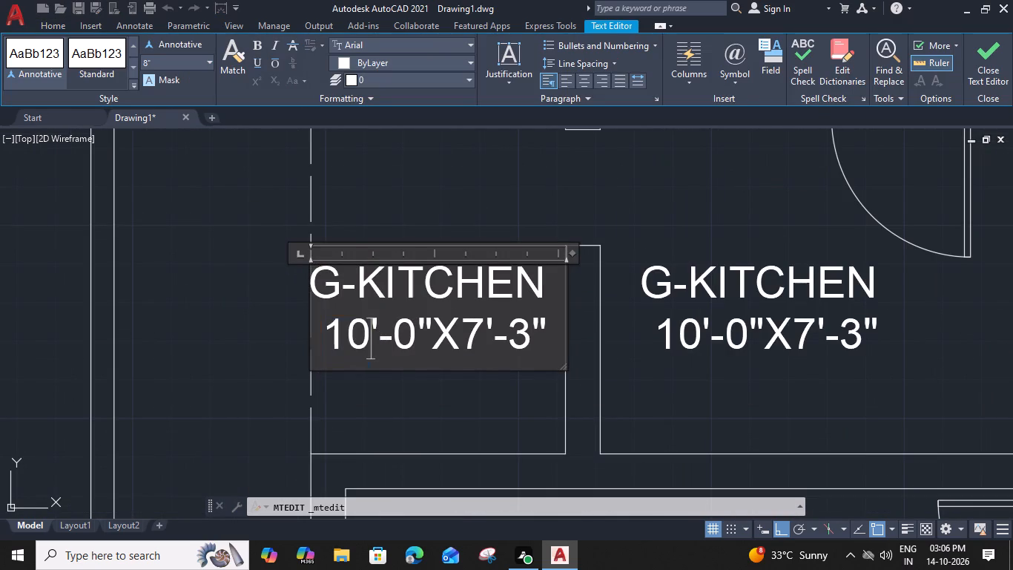
{"action": "left_click_drag", "start_coordinate": [366, 341], "coordinate": [299, 342]}
{"action": "key", "text": "5"}
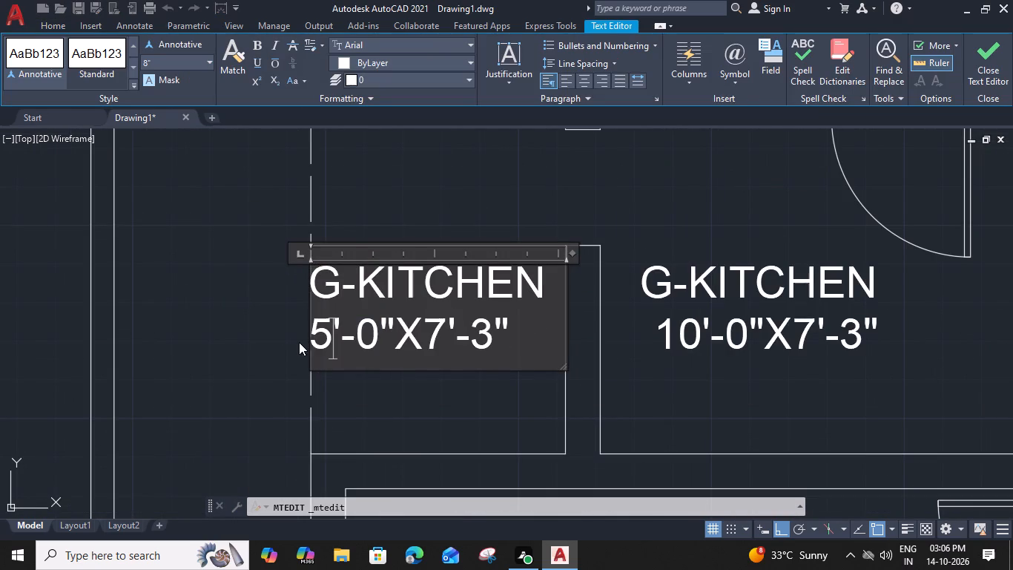
{"action": "left_click_drag", "start_coordinate": [372, 342], "coordinate": [365, 340]}
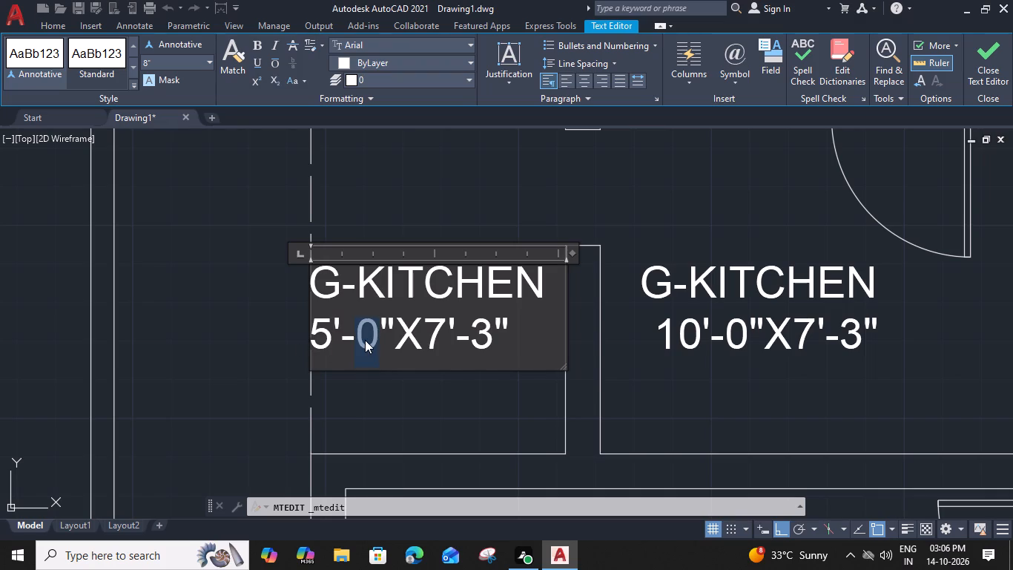
{"action": "key", "text": "6"}
{"action": "left_click_drag", "start_coordinate": [443, 338], "coordinate": [435, 337]}
{"action": "key", "text": "6"}
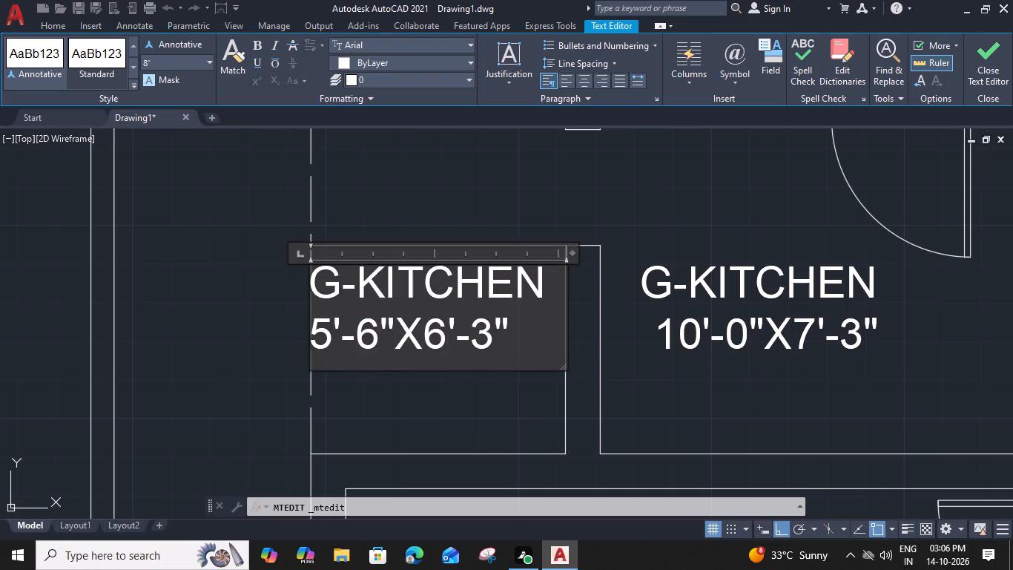
{"action": "left_click_drag", "start_coordinate": [486, 339], "coordinate": [478, 340]}
{"action": "type", "text": "10"}
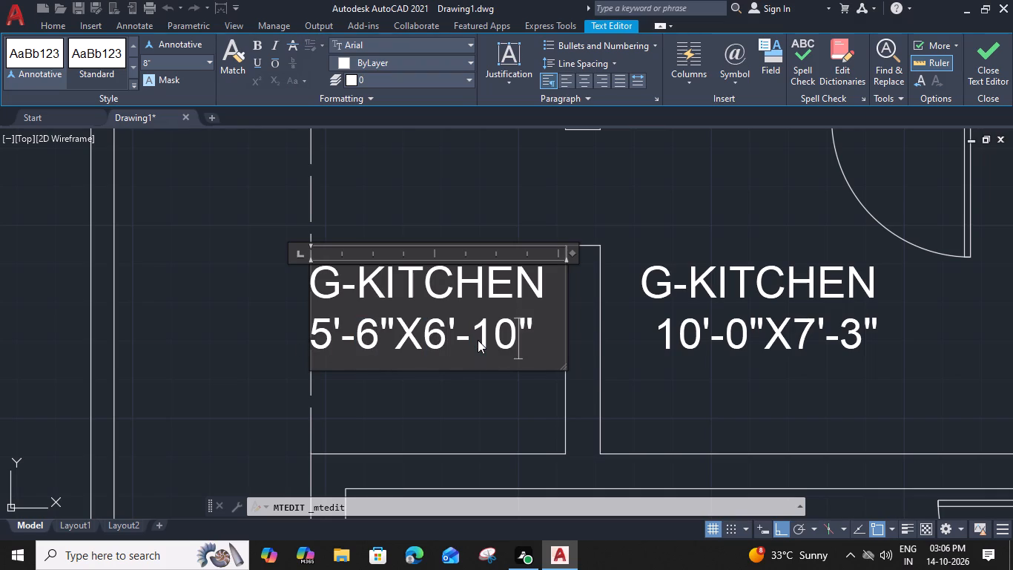
{"action": "key", "text": "period"}
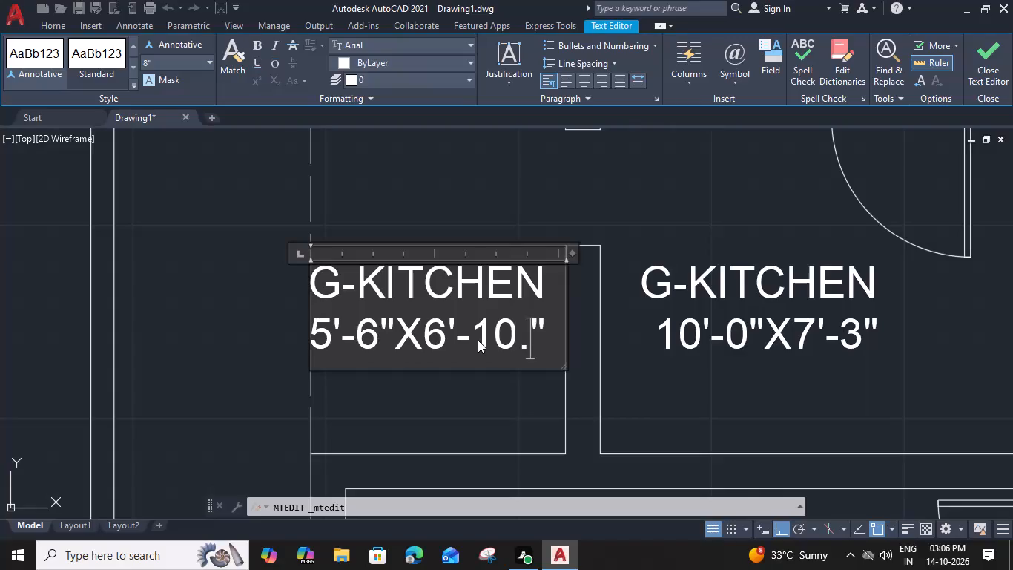
{"action": "key", "text": "5"}
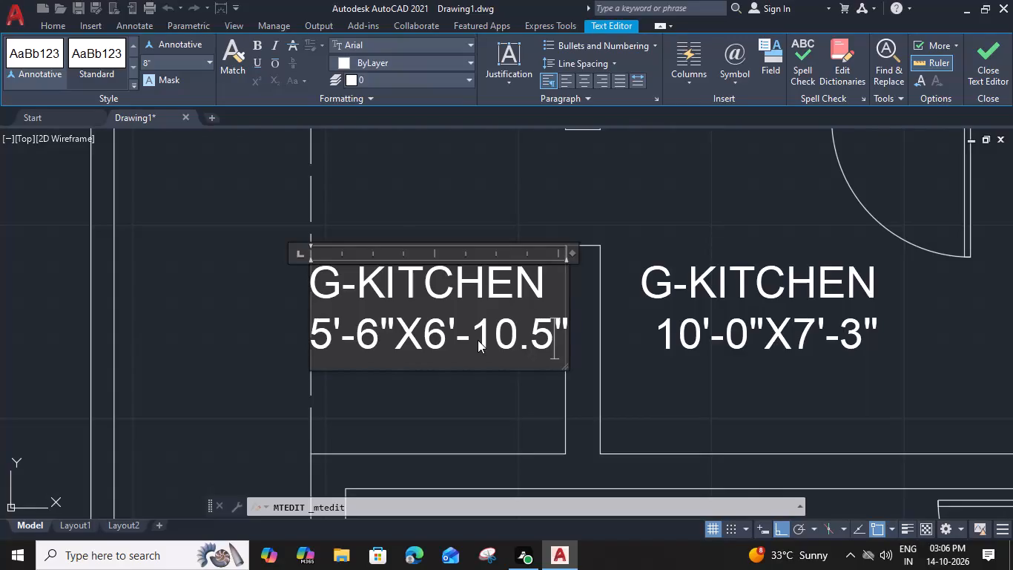
Replace the copied label's name with LAUNDRY, indent it two spaces to centre it above the size line, and finish editing.
{"action": "left_click_drag", "start_coordinate": [548, 291], "coordinate": [320, 289]}
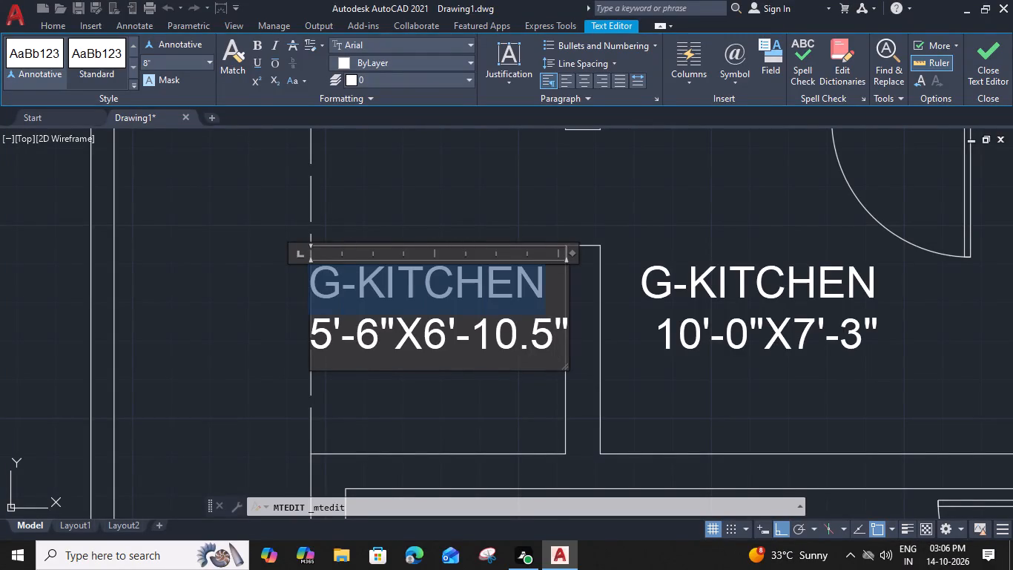
{"action": "left_click_drag", "start_coordinate": [320, 289], "coordinate": [317, 289]}
{"action": "type", "text": "LU"}
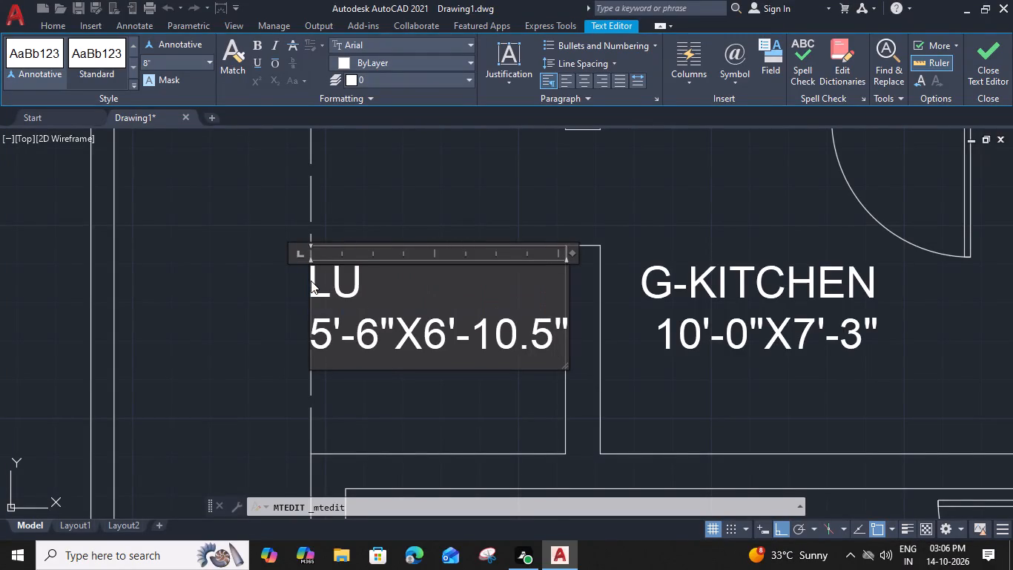
{"action": "key", "text": "BackSpace"}
{"action": "type", "text": "AU"}
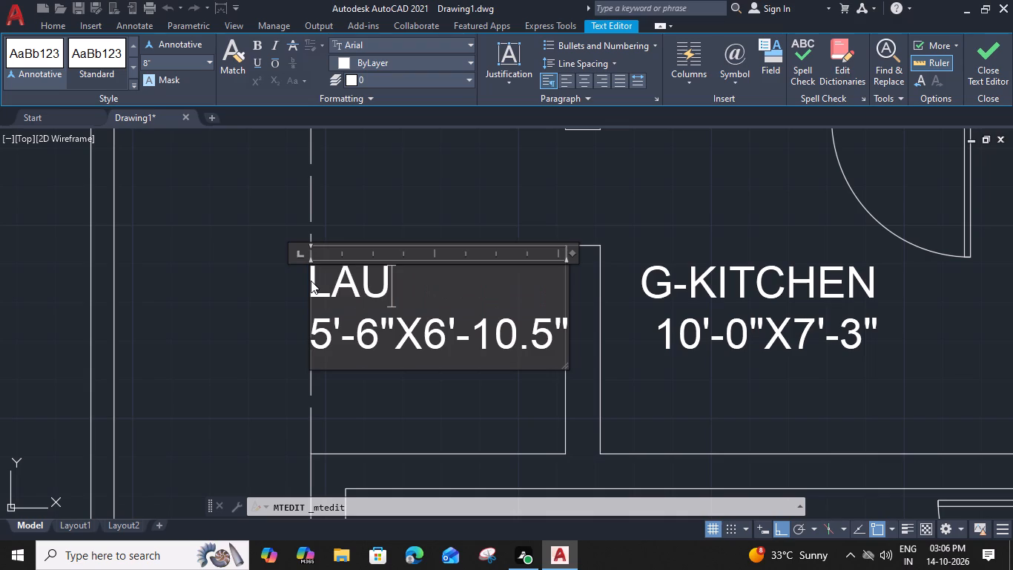
{"action": "type", "text": "NDRY"}
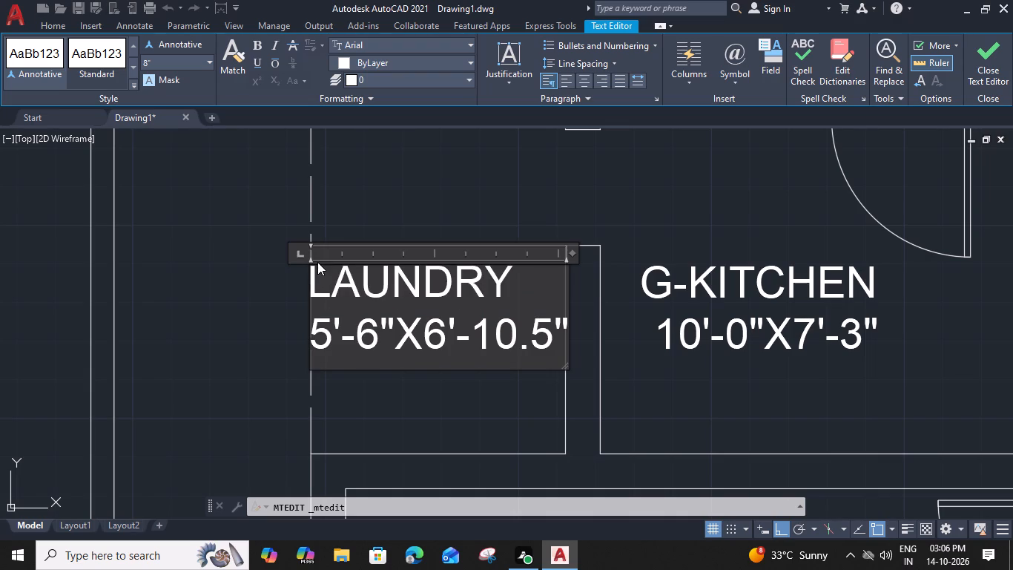
{"action": "left_click", "coordinate": [314, 289]}
{"action": "key", "text": "space"}
{"action": "key", "text": "space"}
{"action": "key", "text": "space"}
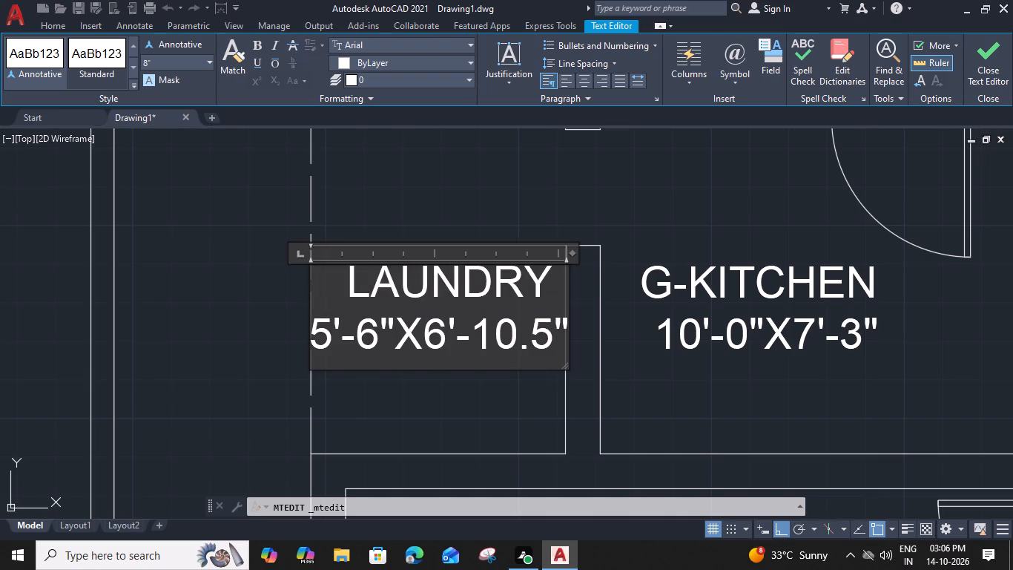
{"action": "key", "text": "BackSpace"}
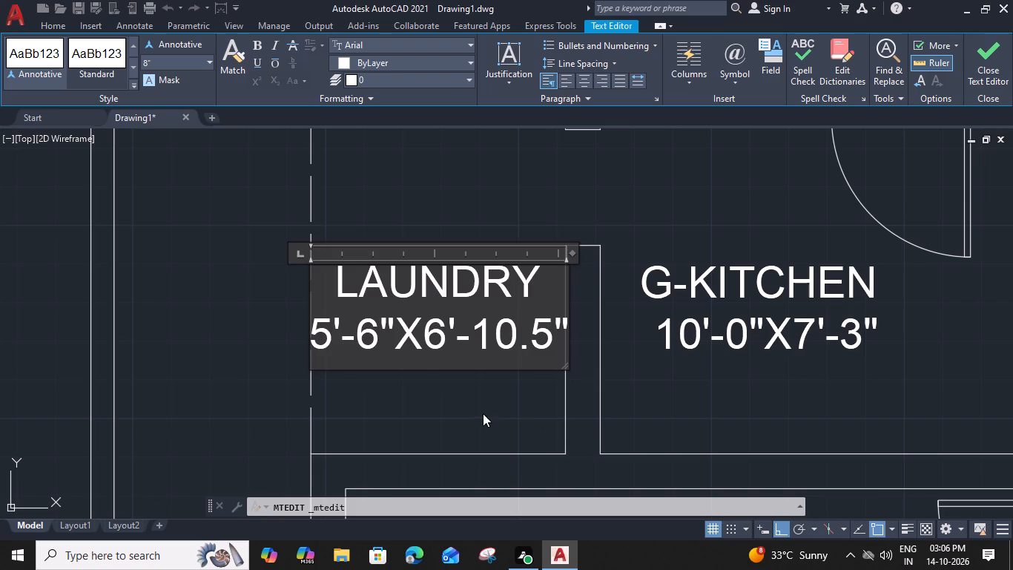
{"action": "left_click", "coordinate": [483, 413]}
Reduce both lines of the LAUNDRY label to text height 6", narrow its text frame to fit, and finish editing.
{"action": "double_click", "coordinate": [459, 341]}
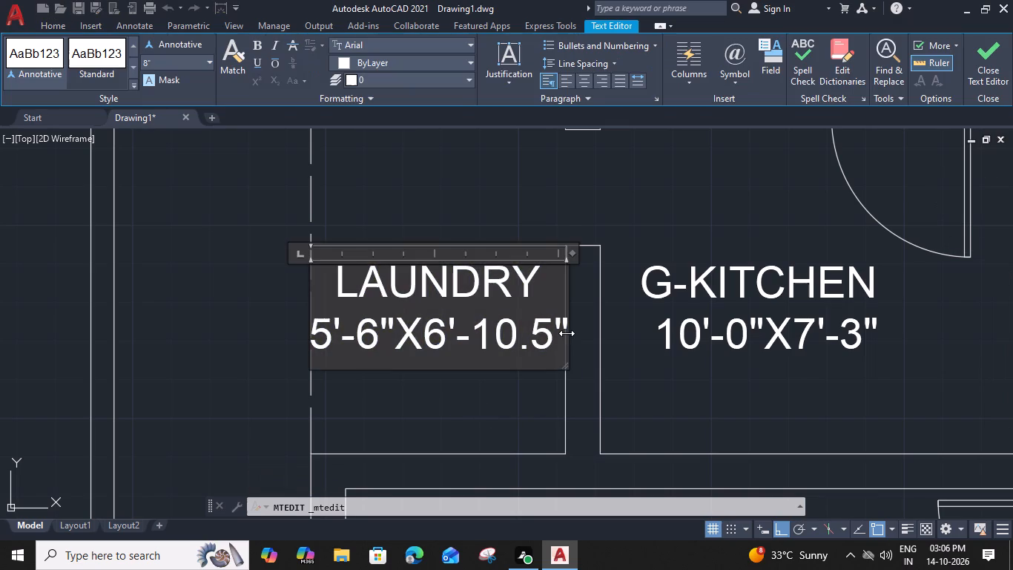
{"action": "left_click", "coordinate": [568, 334]}
{"action": "left_click_drag", "start_coordinate": [567, 330], "coordinate": [244, 299]}
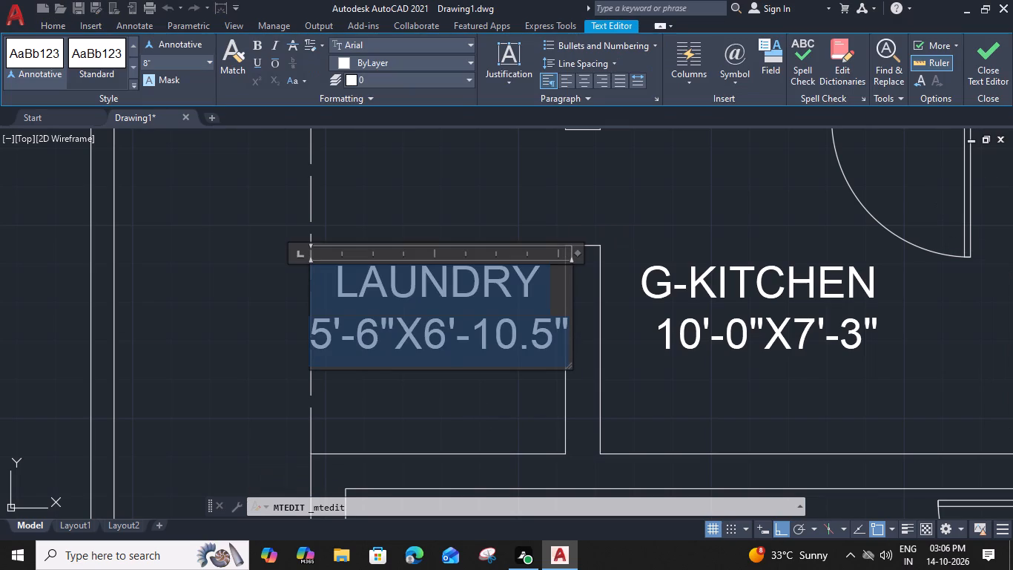
{"action": "left_click", "coordinate": [156, 61]}
{"action": "key", "text": "6"}
{"action": "key", "text": "Return"}
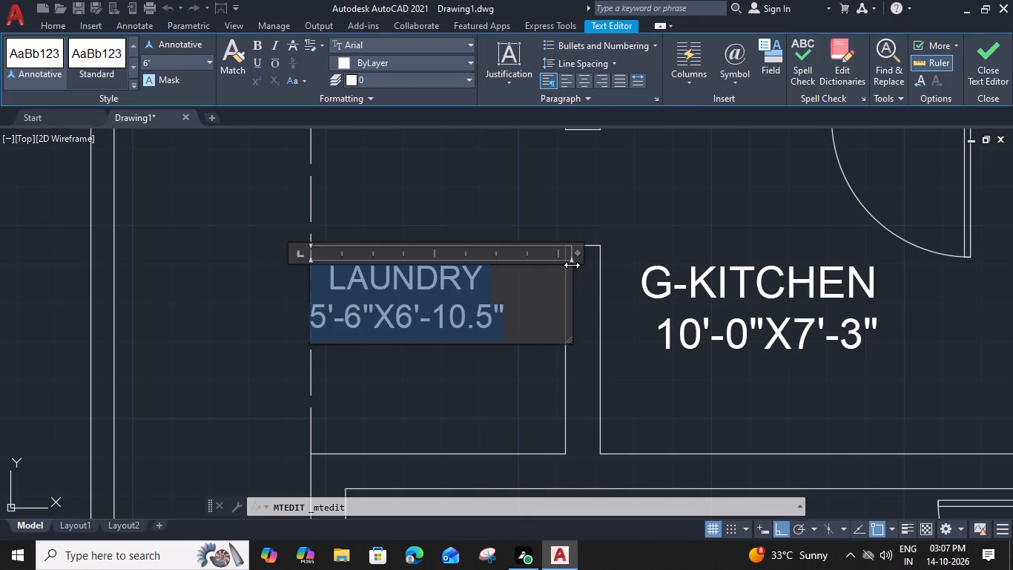
{"action": "left_click_drag", "start_coordinate": [578, 254], "coordinate": [521, 256]}
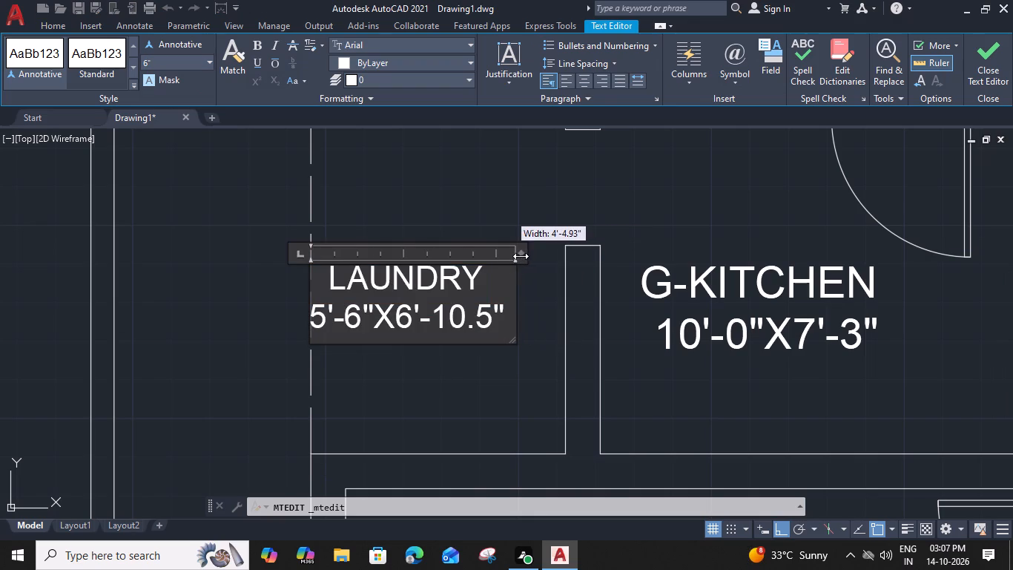
{"action": "left_click_drag", "start_coordinate": [521, 256], "coordinate": [516, 258]}
{"action": "left_click", "coordinate": [539, 370]}
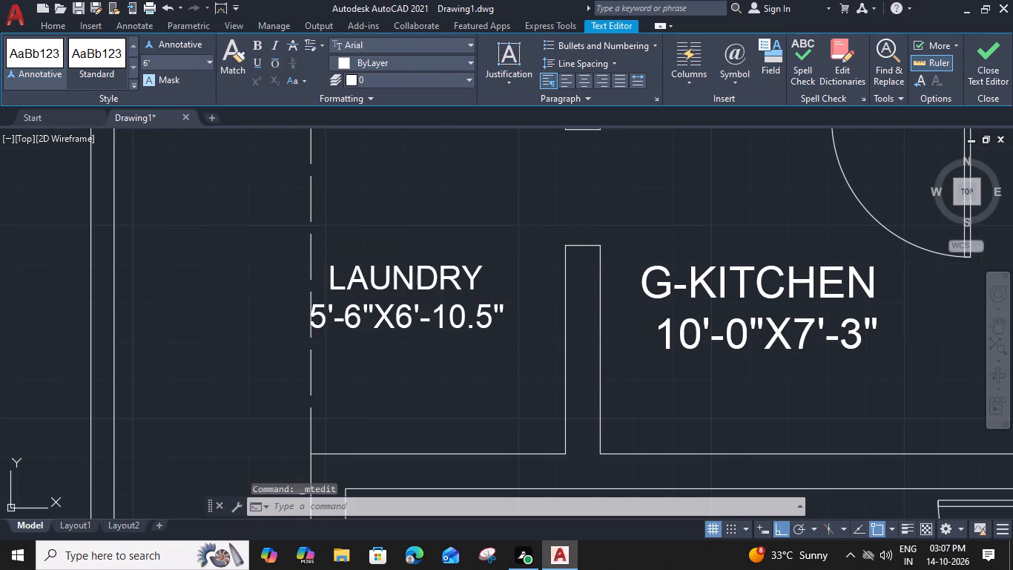
Move the LAUNDRY label straight across toward the kitchen partition, clear of the dashed outer wall line.
{"action": "left_click", "coordinate": [476, 309]}
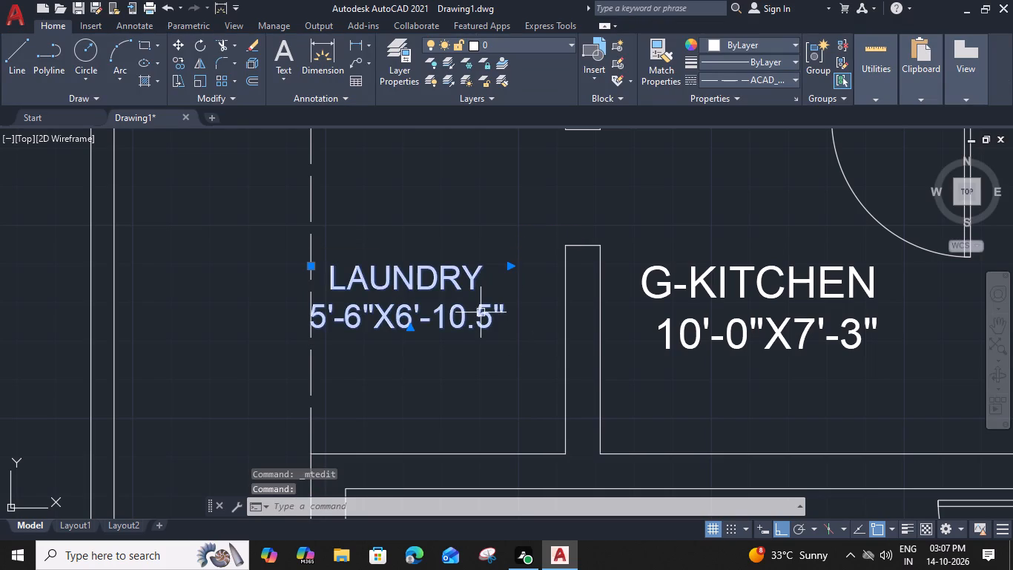
{"action": "type", "text": "M"}
{"action": "key", "text": "space"}
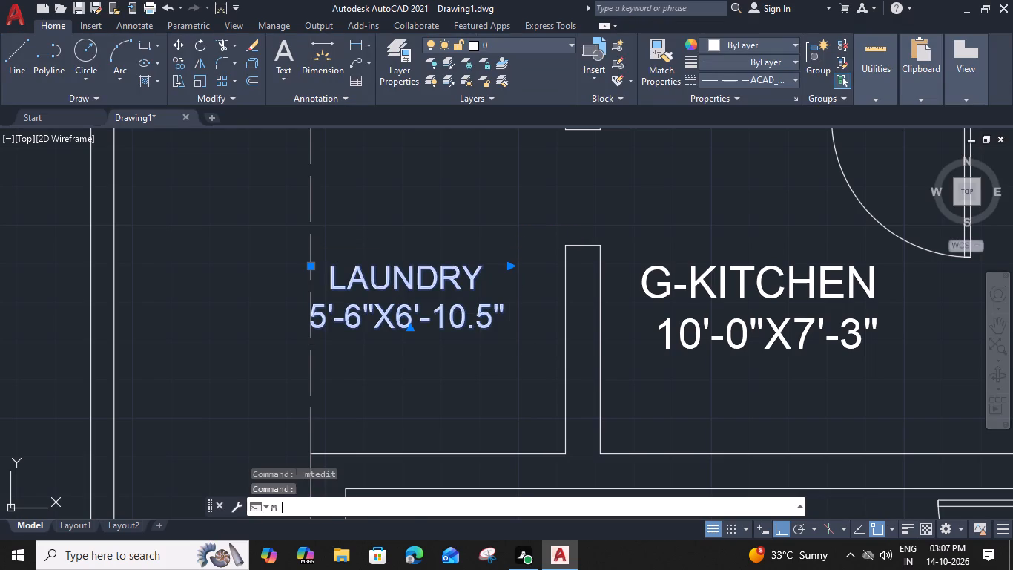
{"action": "left_click", "coordinate": [509, 329]}
{"action": "left_click", "coordinate": [549, 328]}
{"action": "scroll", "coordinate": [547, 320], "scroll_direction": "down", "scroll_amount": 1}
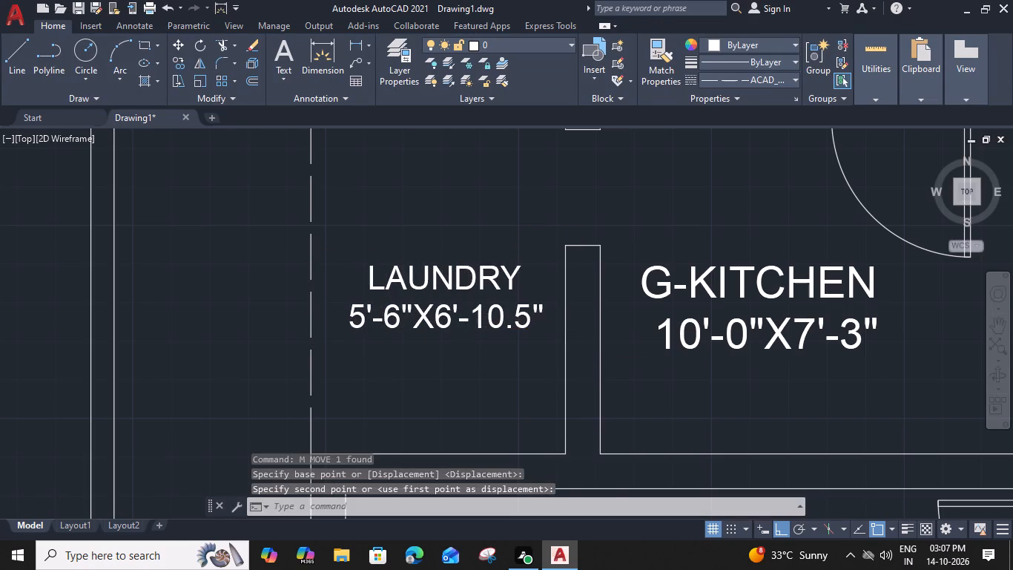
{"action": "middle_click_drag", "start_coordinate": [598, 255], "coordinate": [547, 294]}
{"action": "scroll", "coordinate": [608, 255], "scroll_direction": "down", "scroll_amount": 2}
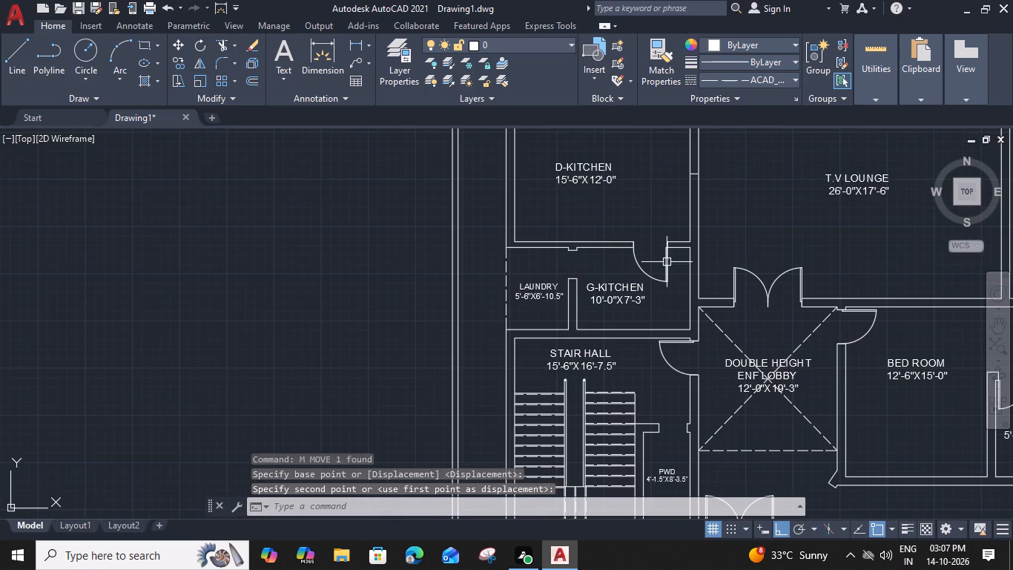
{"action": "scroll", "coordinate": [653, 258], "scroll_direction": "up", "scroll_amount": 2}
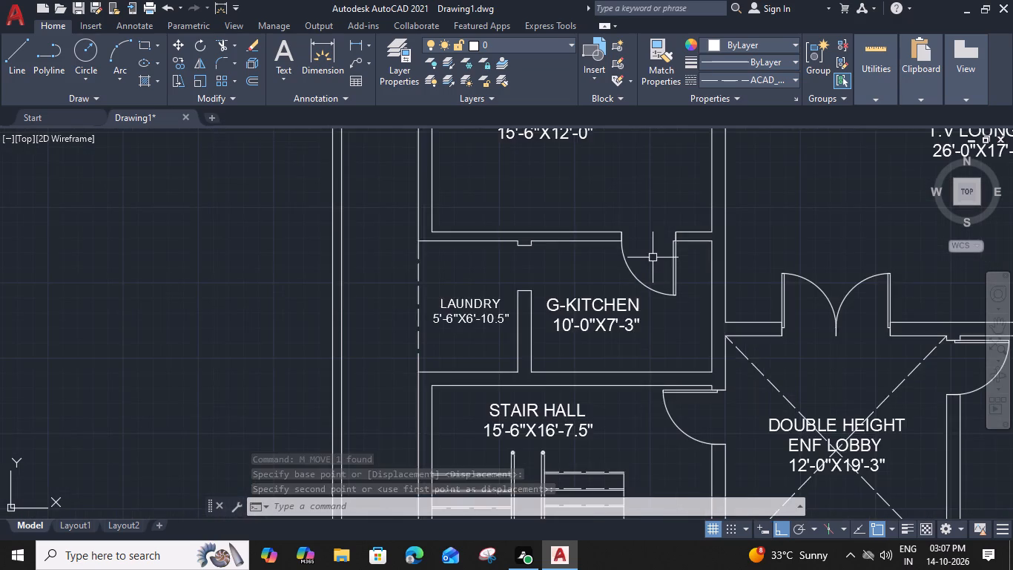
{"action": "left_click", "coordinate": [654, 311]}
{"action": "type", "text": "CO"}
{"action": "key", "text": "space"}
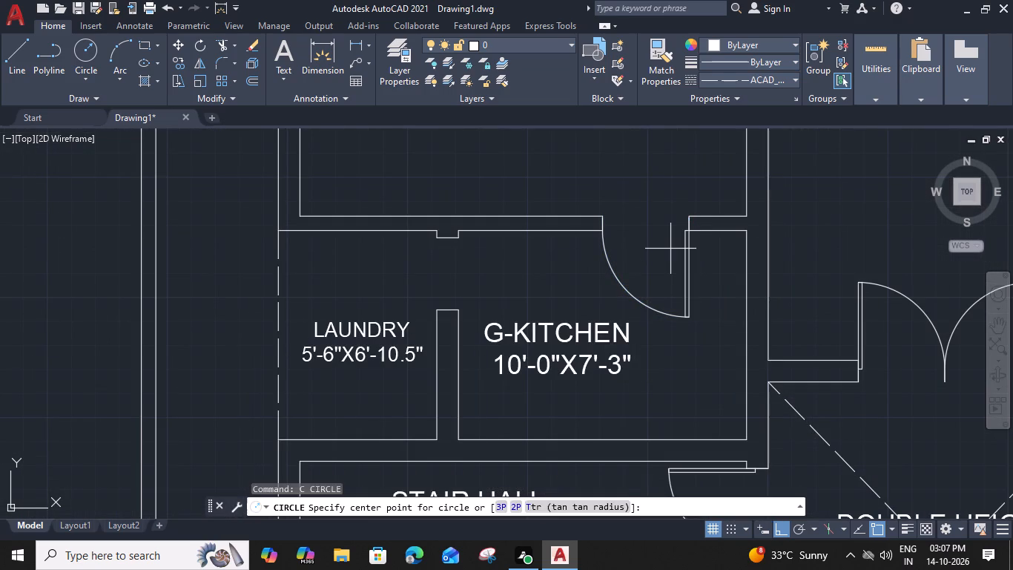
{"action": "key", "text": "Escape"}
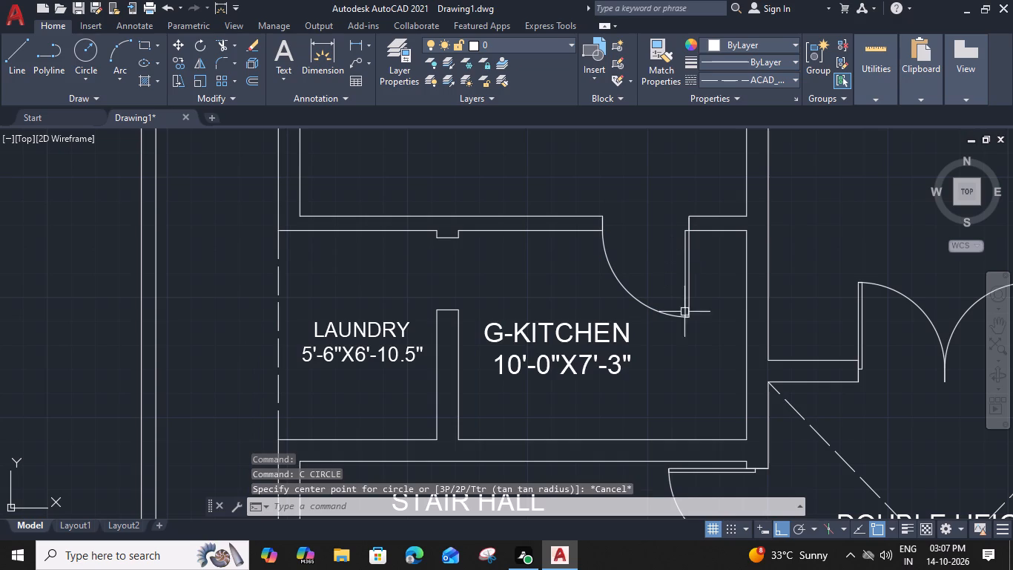
Copy the G-KITCHEN door from its hinge-side wall corner to the kitchen-side top corner of the laundry partition wall.
{"action": "left_click", "coordinate": [684, 312]}
{"action": "type", "text": "CO"}
{"action": "key", "text": "space"}
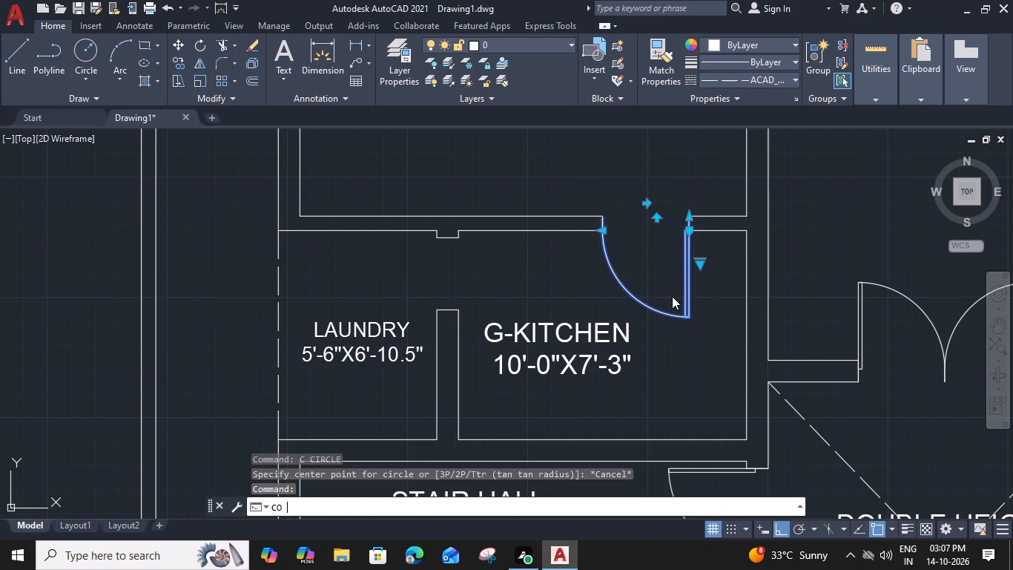
{"action": "scroll", "coordinate": [670, 242], "scroll_direction": "up", "scroll_amount": 2}
{"action": "left_click", "coordinate": [716, 180]}
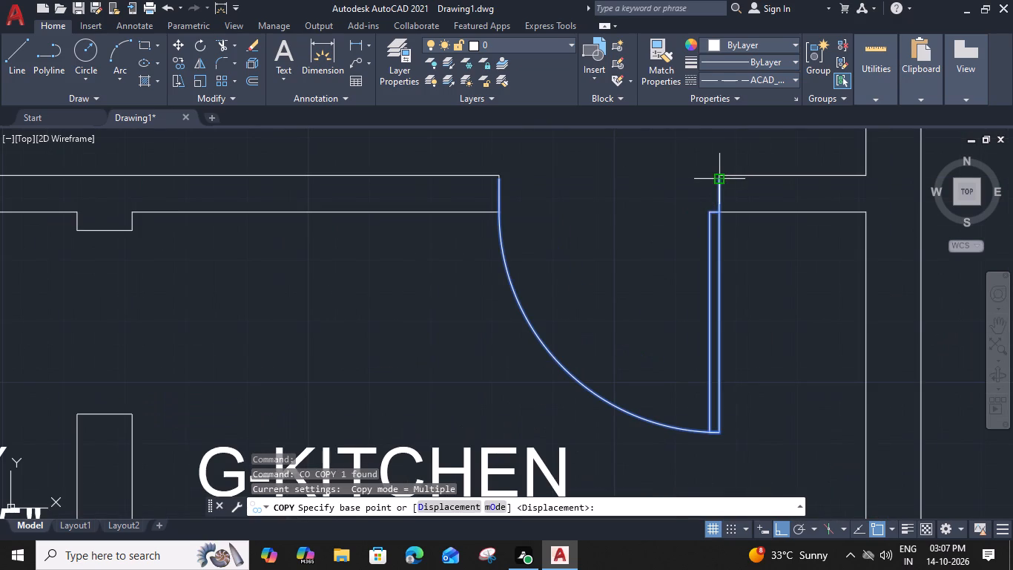
{"action": "scroll", "coordinate": [427, 250], "scroll_direction": "down", "scroll_amount": 1}
{"action": "middle_click_drag", "start_coordinate": [426, 251], "coordinate": [543, 237]}
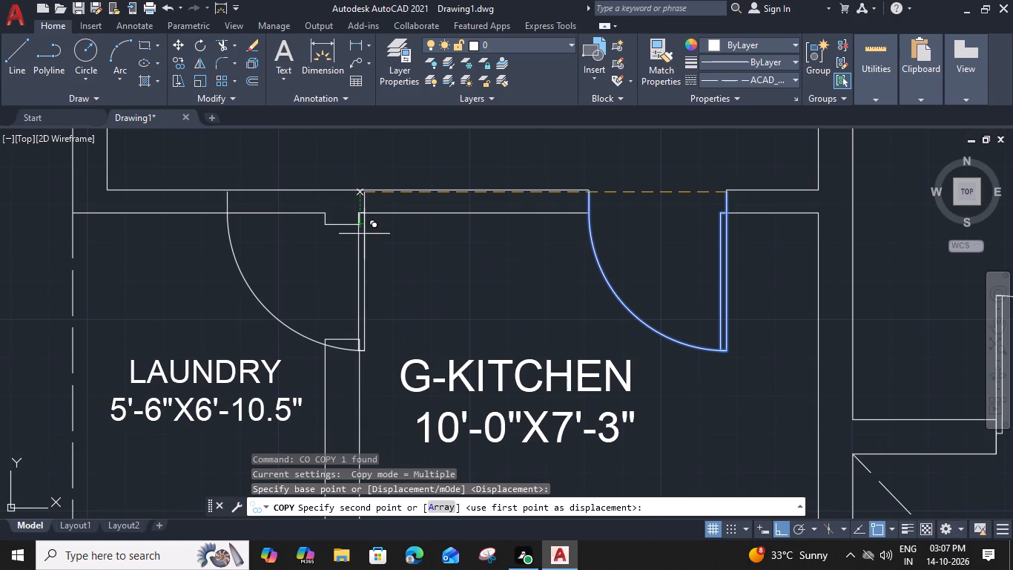
{"action": "left_click", "coordinate": [354, 340]}
{"action": "key", "text": "Escape"}
Rotate the copied door 270 degrees about the partition wall's top corner so it spans the laundry opening.
{"action": "left_click", "coordinate": [354, 377]}
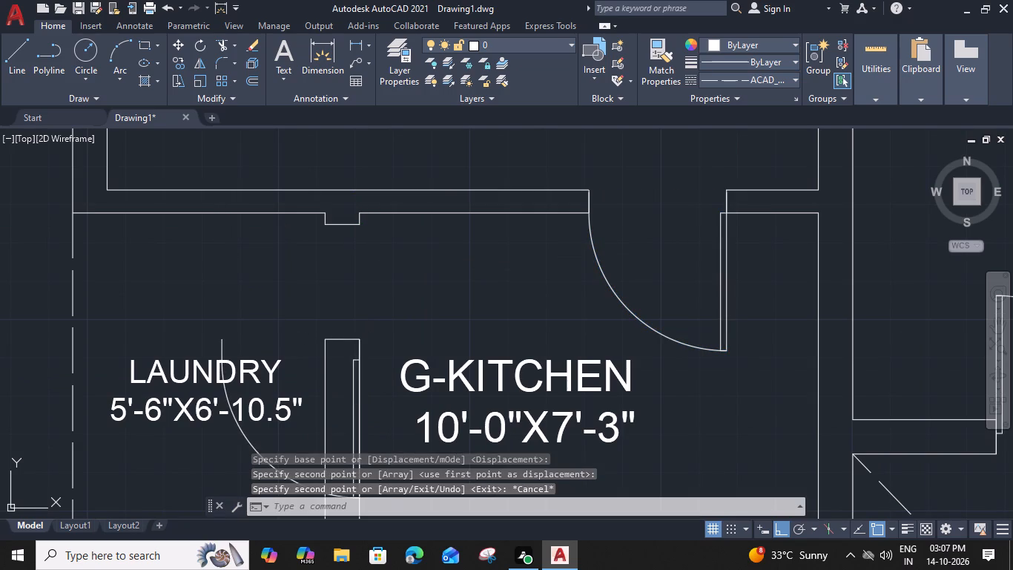
{"action": "key", "text": "r"}
{"action": "key", "text": "o"}
{"action": "key", "text": "space"}
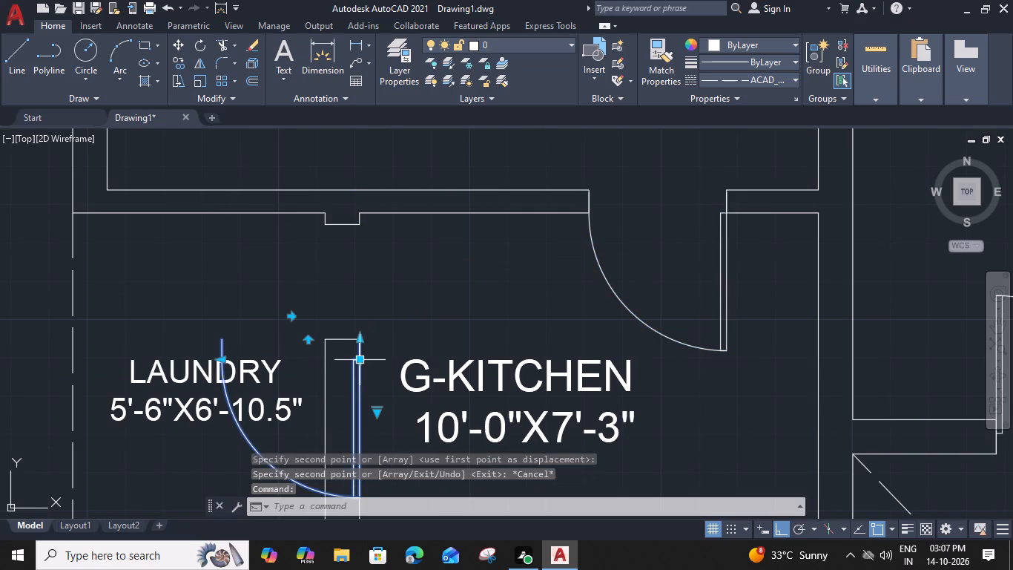
{"action": "left_click", "coordinate": [362, 337]}
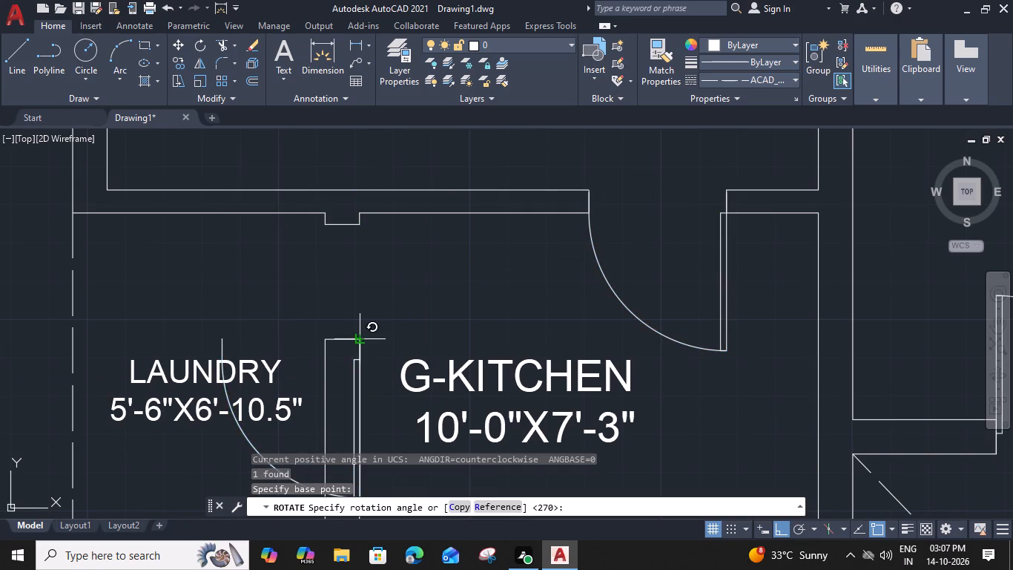
{"action": "scroll", "coordinate": [358, 386], "scroll_direction": "up", "scroll_amount": 2}
{"action": "left_click", "coordinate": [360, 364]}
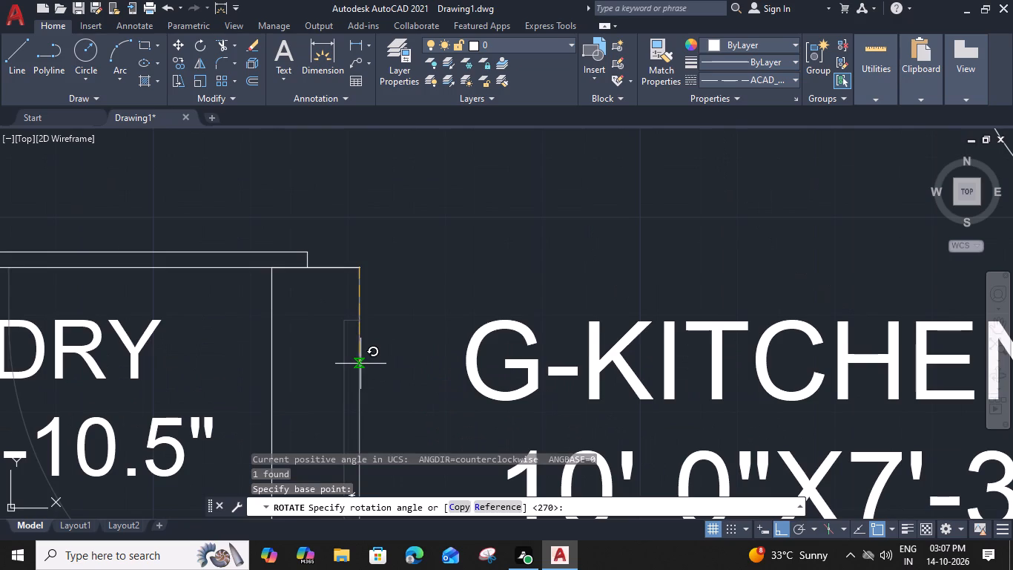
Scale the laundry door by reference from the partition corner, so its opening width reaches the opposite wall stub.
{"action": "scroll", "coordinate": [360, 364], "scroll_direction": "down", "scroll_amount": 3}
{"action": "left_click", "coordinate": [288, 326]}
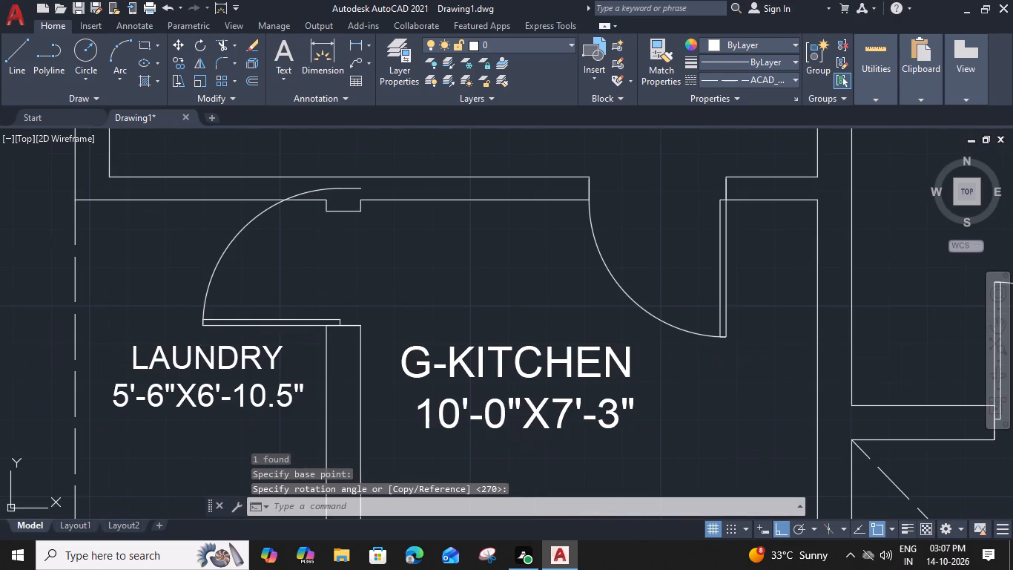
{"action": "type", "text": "SC"}
{"action": "key", "text": "space"}
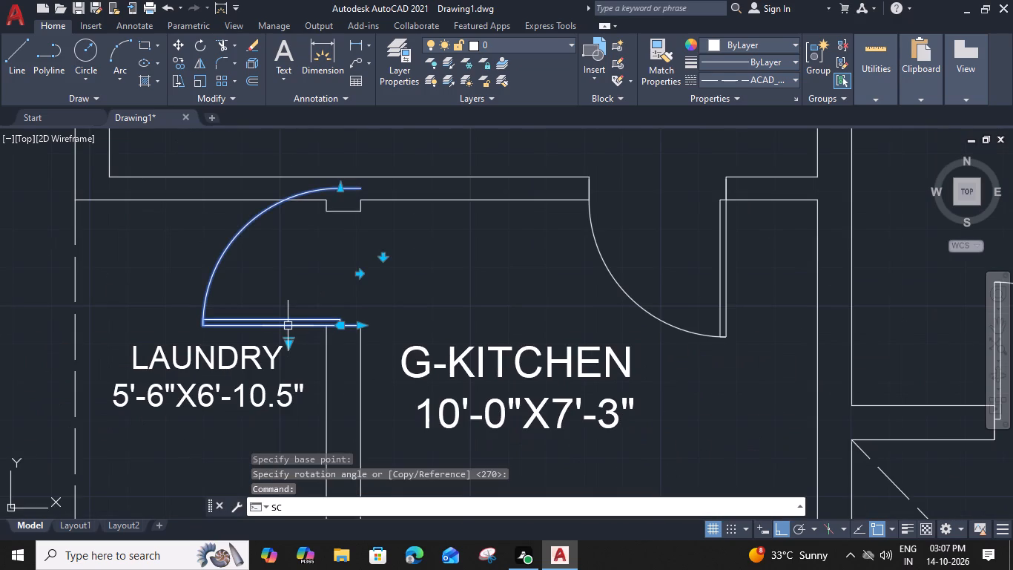
{"action": "left_click", "coordinate": [361, 326]}
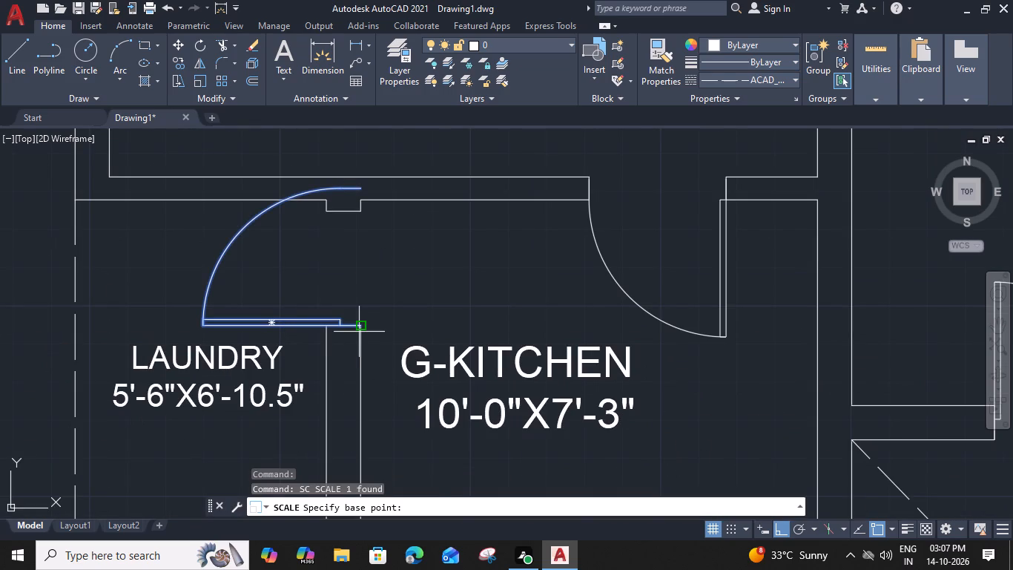
{"action": "type", "text": "R"}
{"action": "key", "text": "space"}
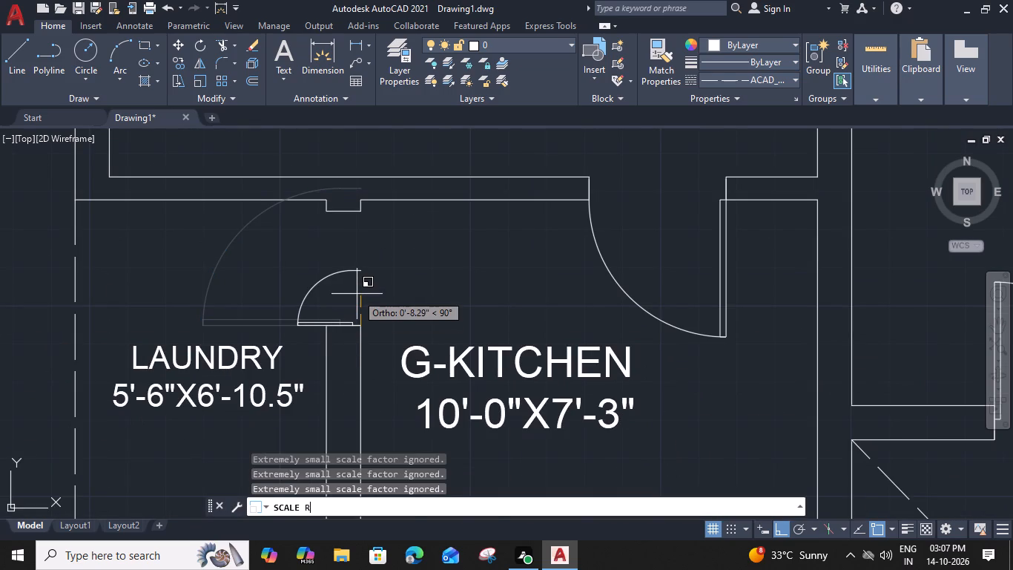
{"action": "left_click", "coordinate": [360, 324]}
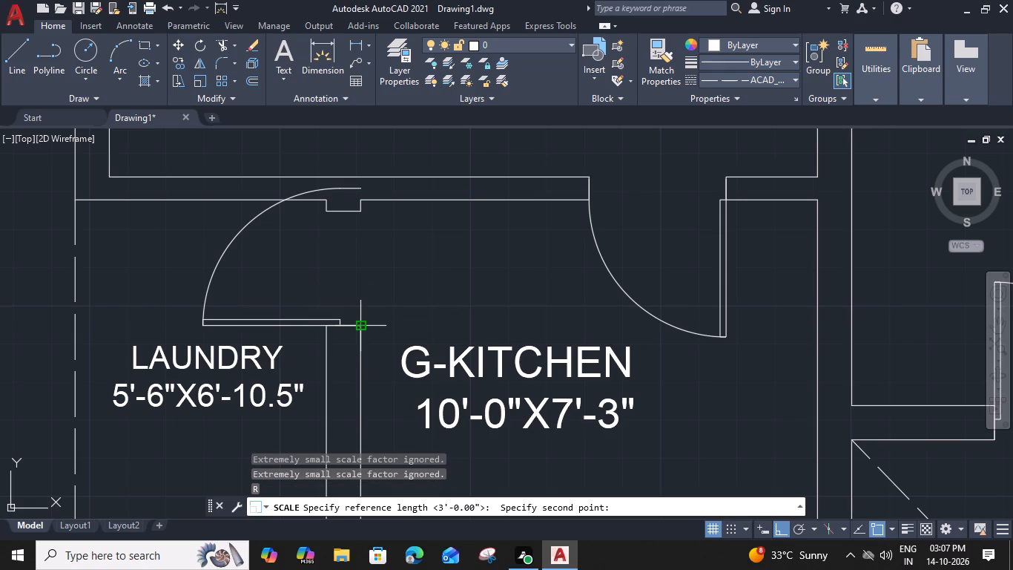
{"action": "left_click", "coordinate": [361, 188]}
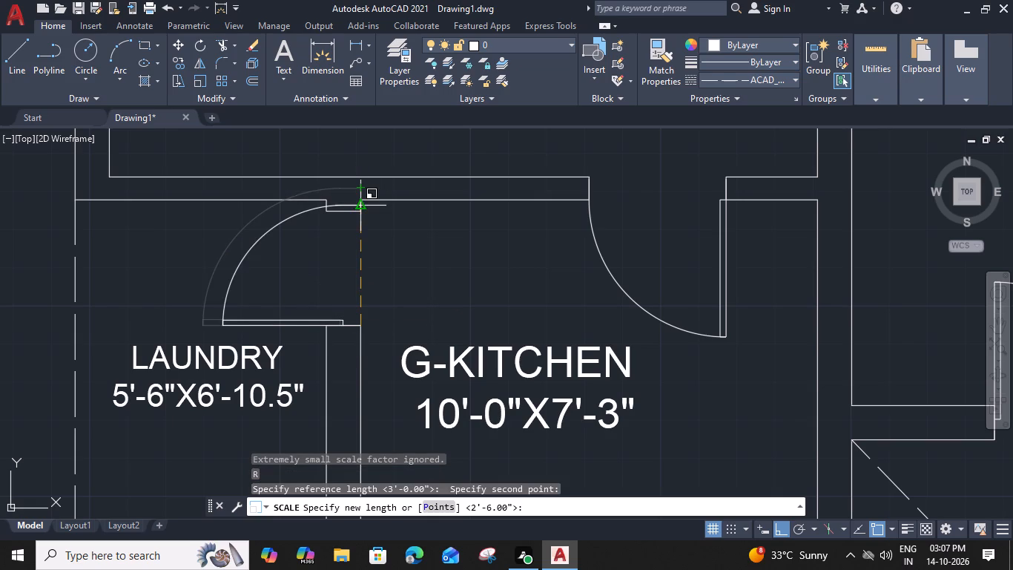
{"action": "left_click", "coordinate": [360, 216]}
Flip the laundry door so its leaf is hinged at the wall stub and swings into the laundry.
{"action": "left_click", "coordinate": [300, 325]}
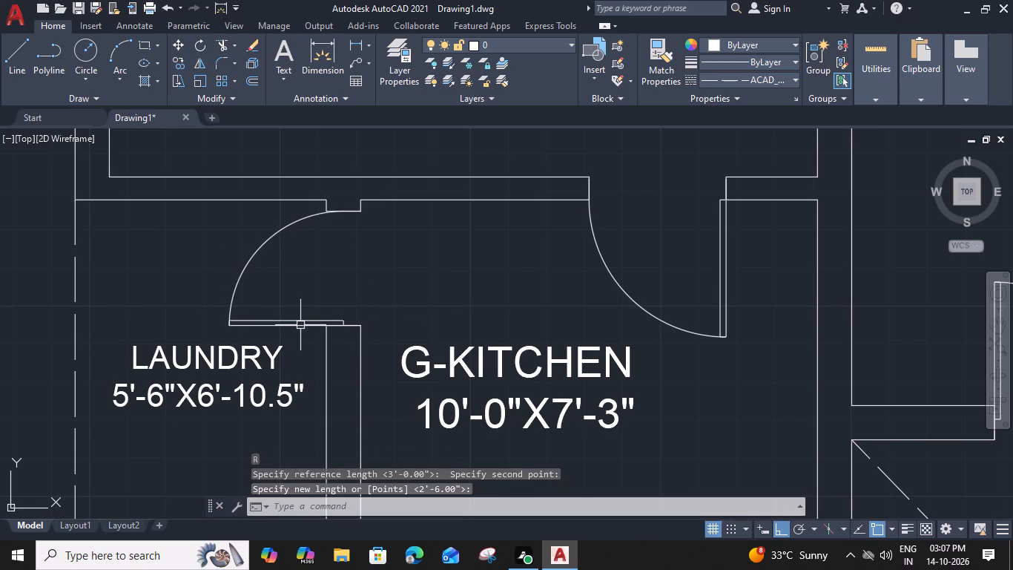
{"action": "left_click", "coordinate": [377, 269]}
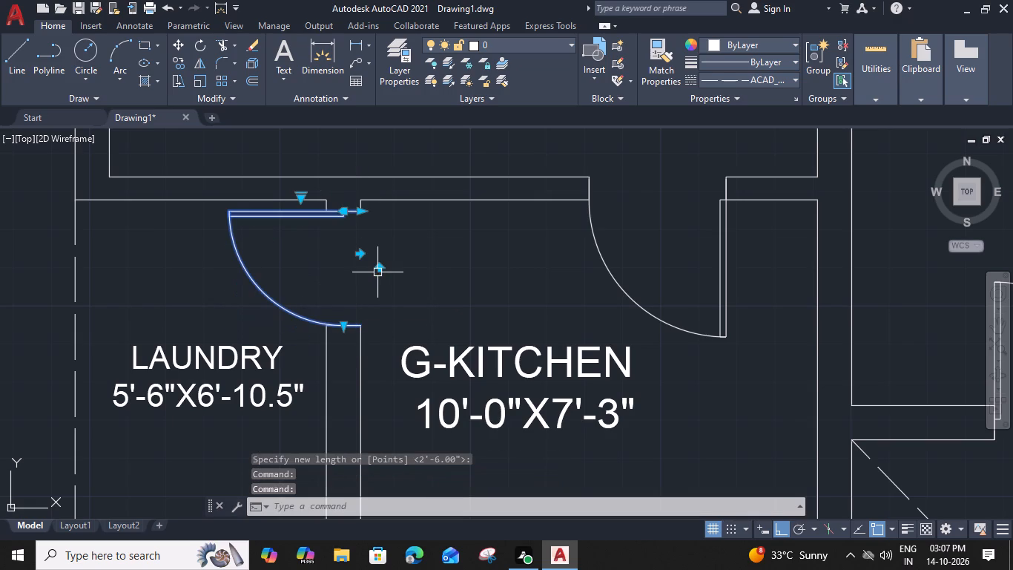
{"action": "key", "text": "Escape"}
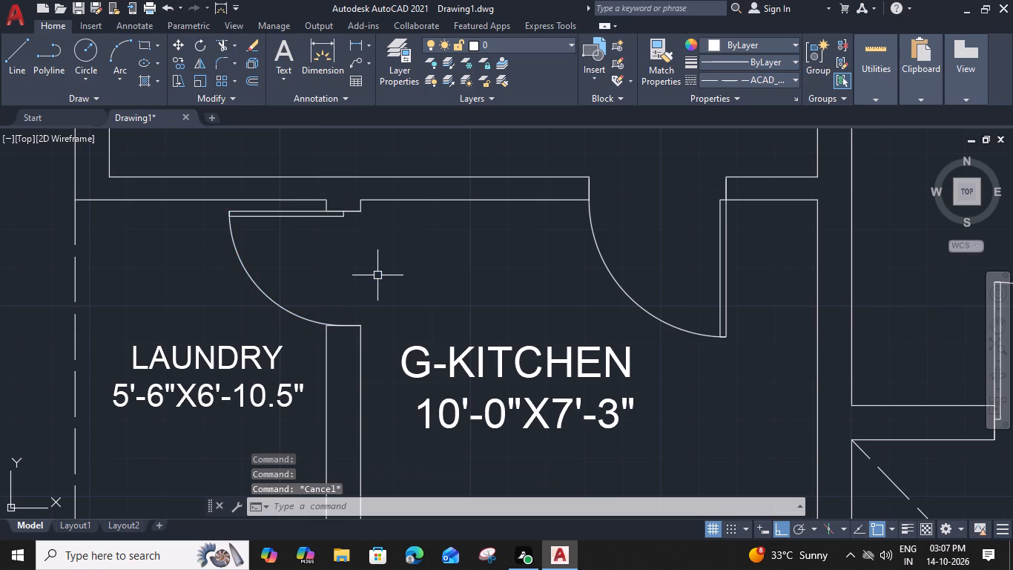
Review the labels and doors across the whole floor plan, from the back passage to the porch and open front area.
{"action": "scroll", "coordinate": [389, 289], "scroll_direction": "down", "scroll_amount": 2}
{"action": "middle_click_drag", "start_coordinate": [470, 395], "coordinate": [466, 289]}
{"action": "scroll", "coordinate": [466, 289], "scroll_direction": "down", "scroll_amount": 1}
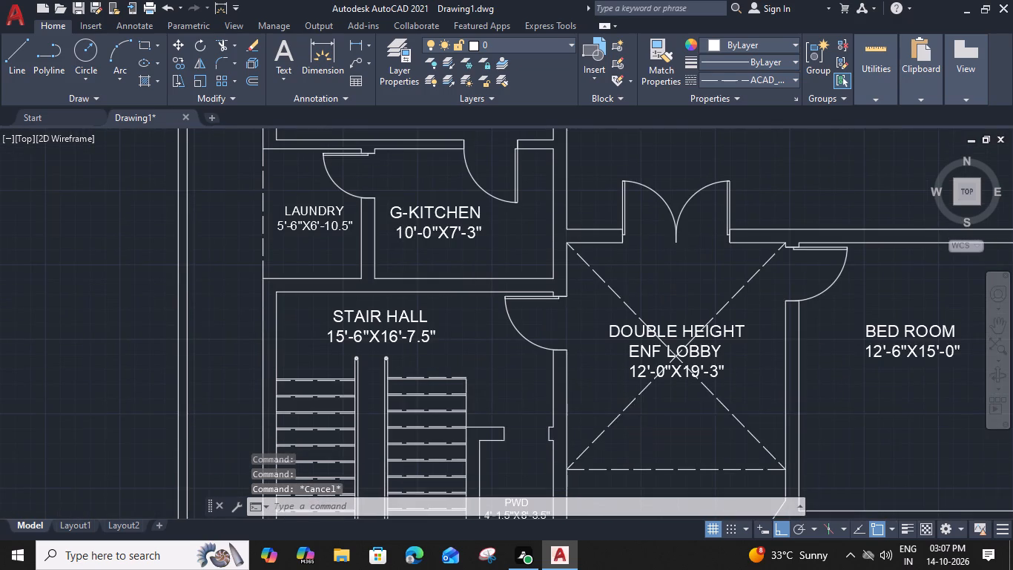
{"action": "scroll", "coordinate": [469, 345], "scroll_direction": "down", "scroll_amount": 1}
{"action": "middle_click_drag", "start_coordinate": [455, 270], "coordinate": [329, 279]}
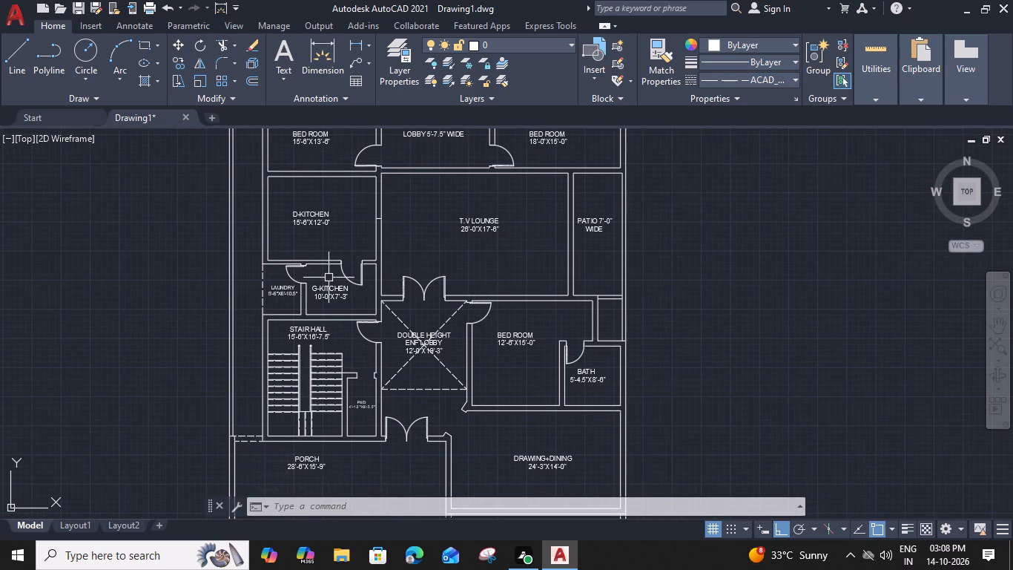
{"action": "middle_click_drag", "start_coordinate": [360, 318], "coordinate": [356, 208]}
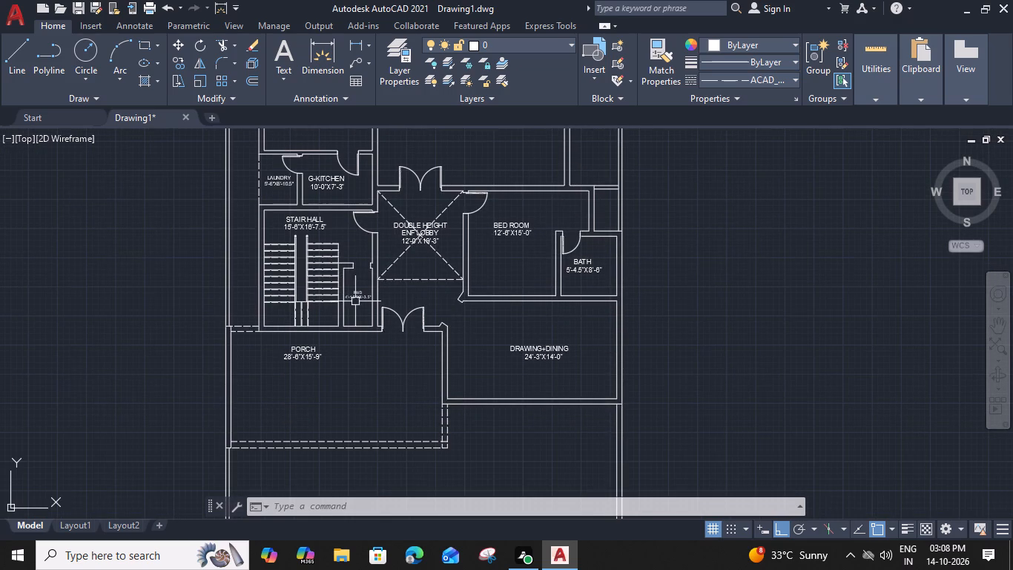
{"action": "middle_click_drag", "start_coordinate": [358, 322], "coordinate": [354, 224]}
{"action": "middle_click_drag", "start_coordinate": [389, 284], "coordinate": [379, 366]}
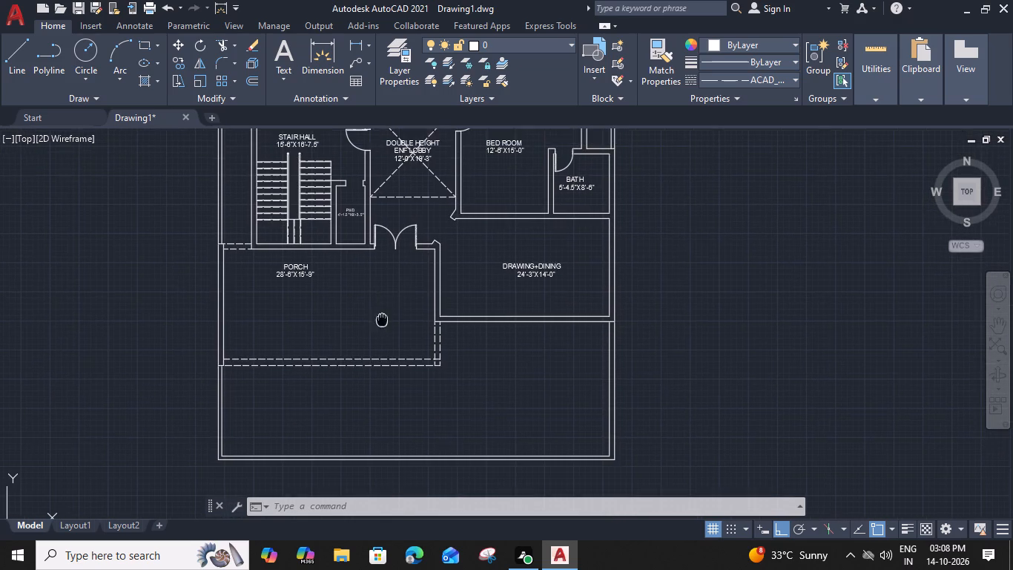
{"action": "middle_click_drag", "start_coordinate": [379, 366], "coordinate": [378, 448]}
{"action": "middle_click_drag", "start_coordinate": [372, 285], "coordinate": [369, 373]}
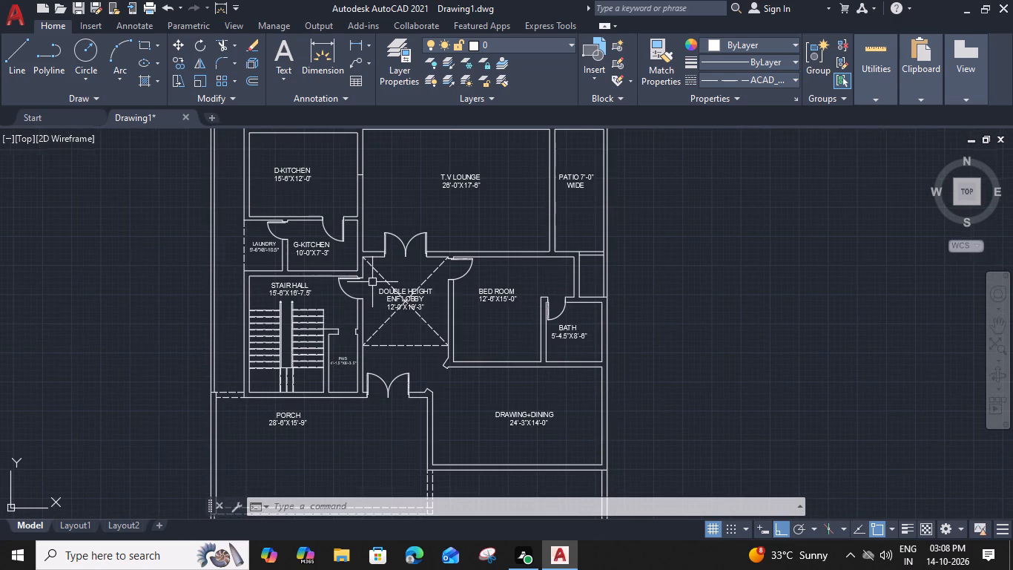
{"action": "middle_click_drag", "start_coordinate": [372, 307], "coordinate": [374, 449]}
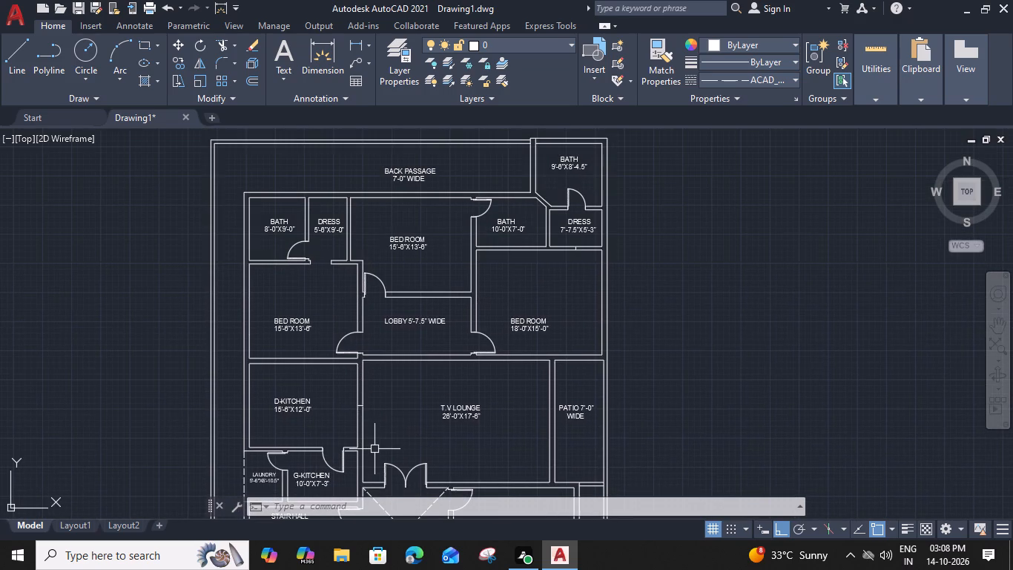
{"action": "middle_click_drag", "start_coordinate": [374, 446], "coordinate": [386, 201]}
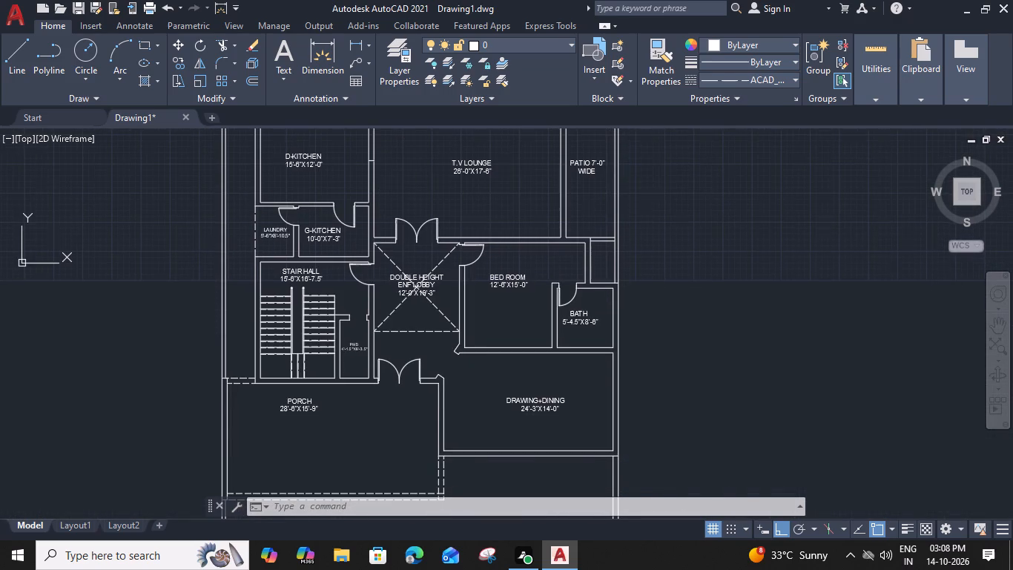
{"action": "middle_click_drag", "start_coordinate": [402, 410], "coordinate": [402, 396]}
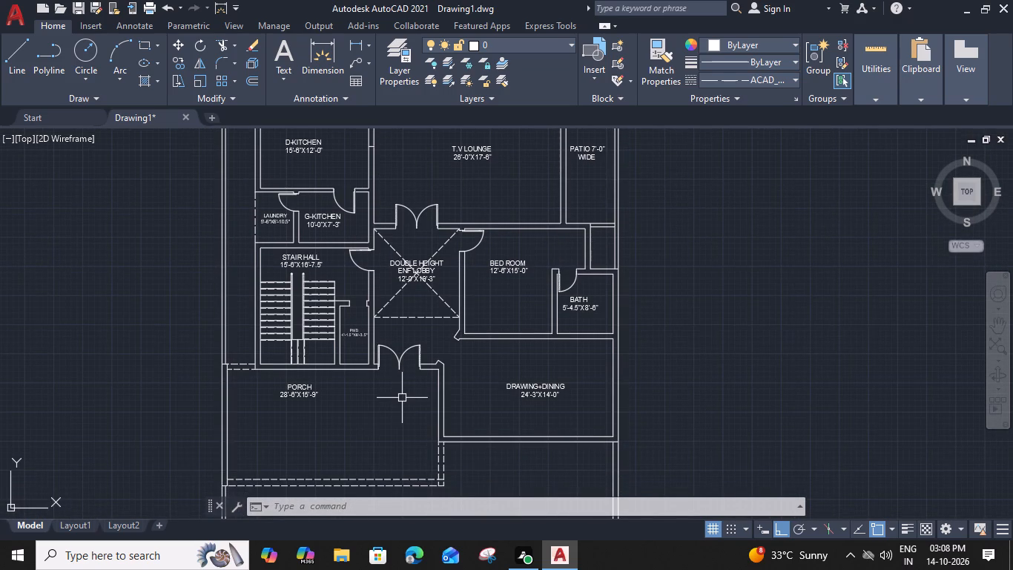
{"action": "middle_click_drag", "start_coordinate": [374, 435], "coordinate": [383, 278]}
{"action": "scroll", "coordinate": [279, 249], "scroll_direction": "up", "scroll_amount": 1}
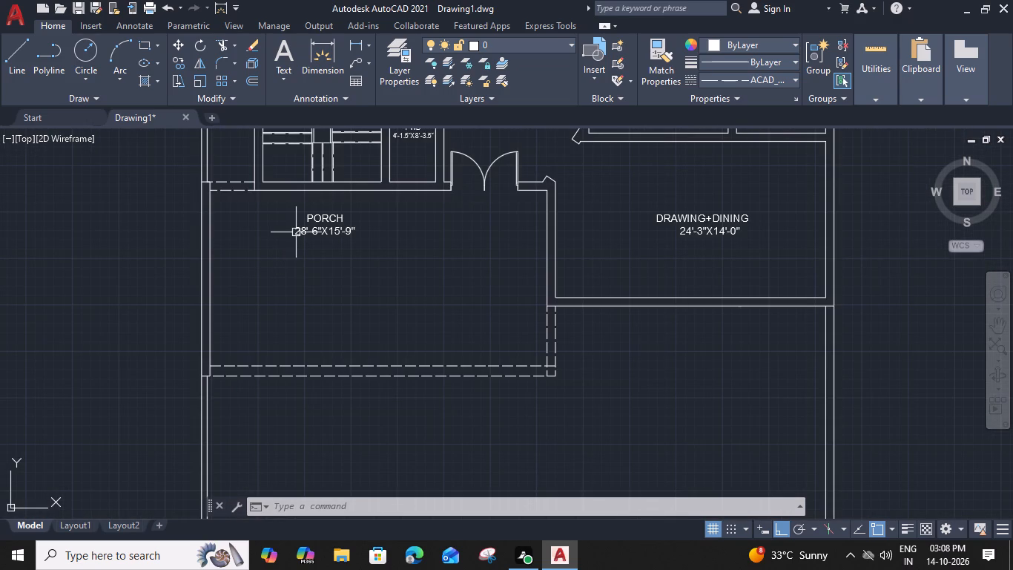
{"action": "middle_click_drag", "start_coordinate": [261, 312], "coordinate": [305, 304]}
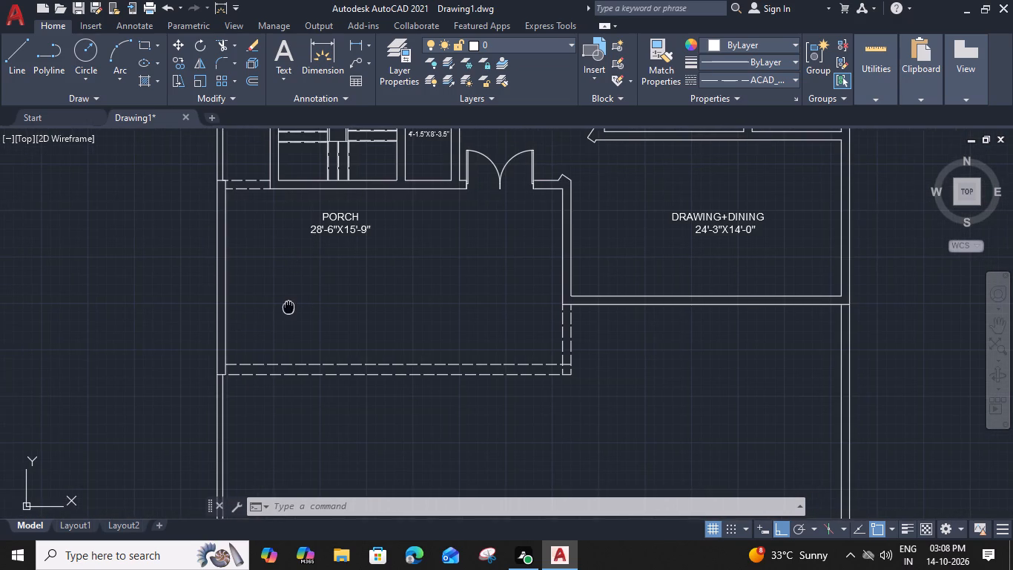
{"action": "middle_click_drag", "start_coordinate": [305, 304], "coordinate": [323, 303]}
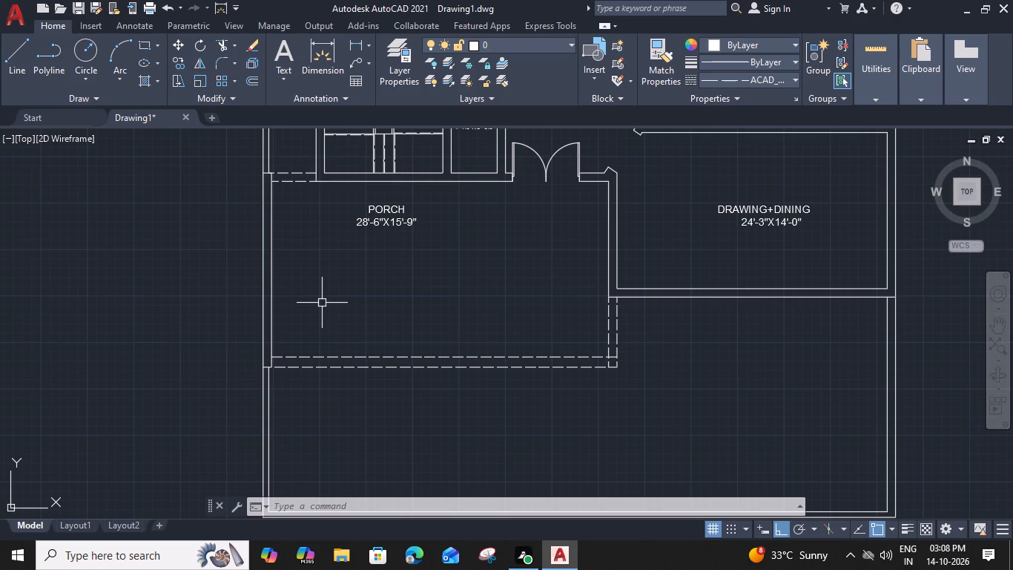
{"action": "middle_click_drag", "start_coordinate": [326, 407], "coordinate": [325, 408]}
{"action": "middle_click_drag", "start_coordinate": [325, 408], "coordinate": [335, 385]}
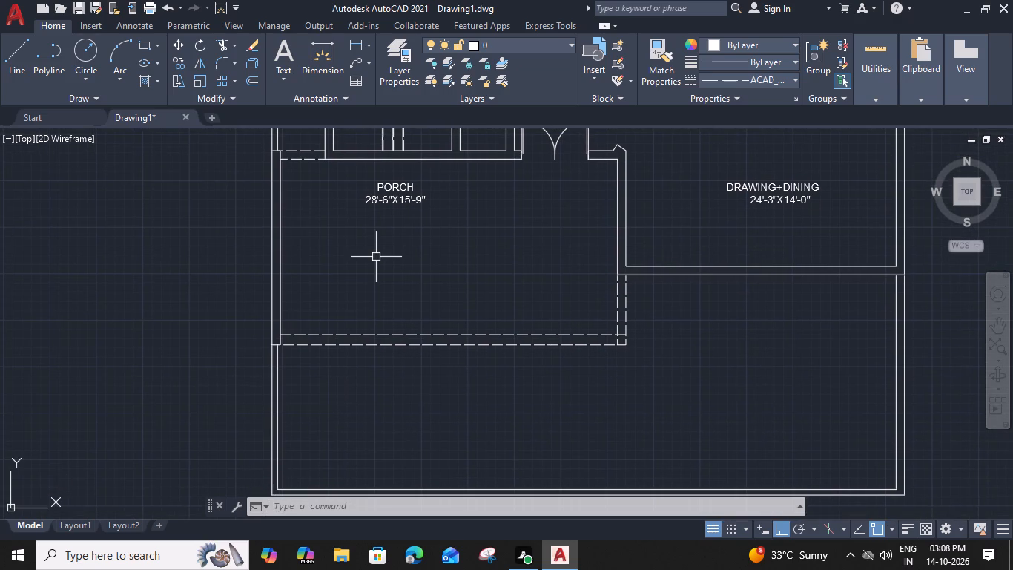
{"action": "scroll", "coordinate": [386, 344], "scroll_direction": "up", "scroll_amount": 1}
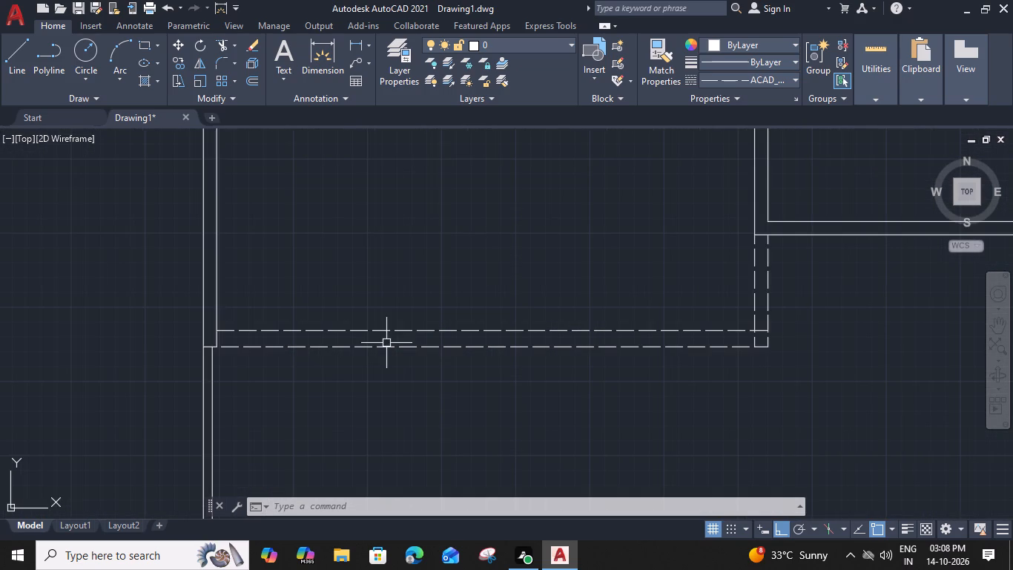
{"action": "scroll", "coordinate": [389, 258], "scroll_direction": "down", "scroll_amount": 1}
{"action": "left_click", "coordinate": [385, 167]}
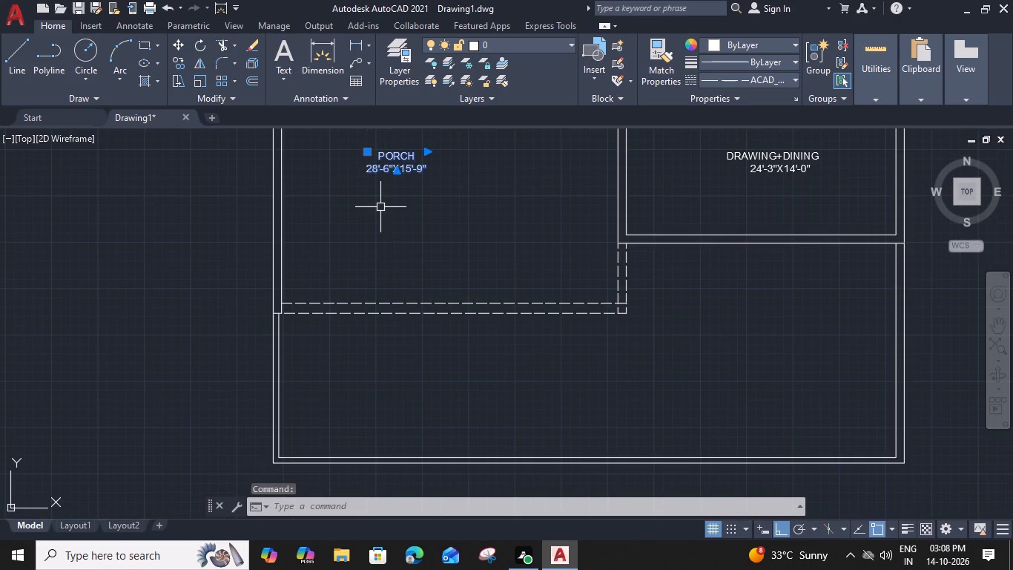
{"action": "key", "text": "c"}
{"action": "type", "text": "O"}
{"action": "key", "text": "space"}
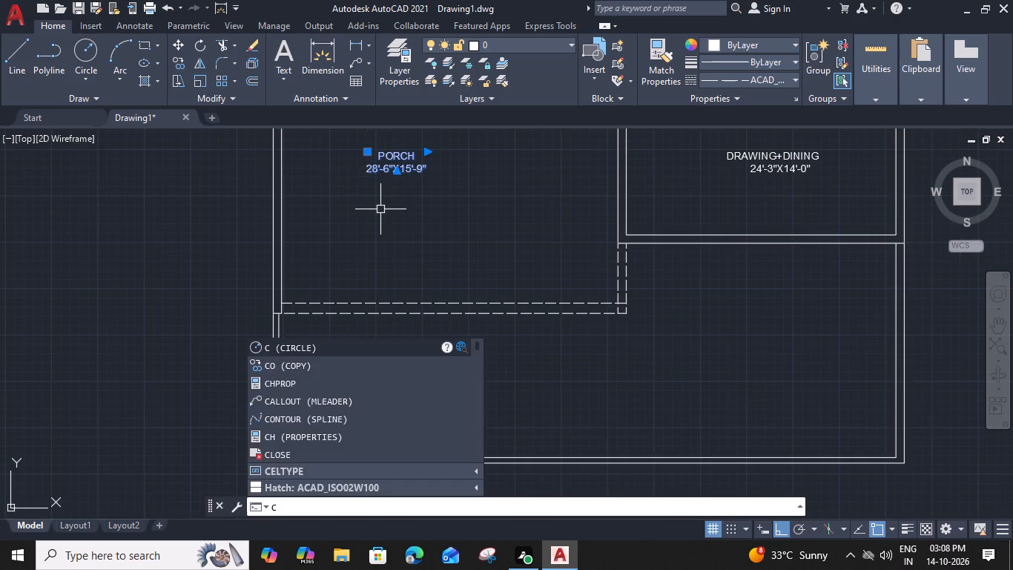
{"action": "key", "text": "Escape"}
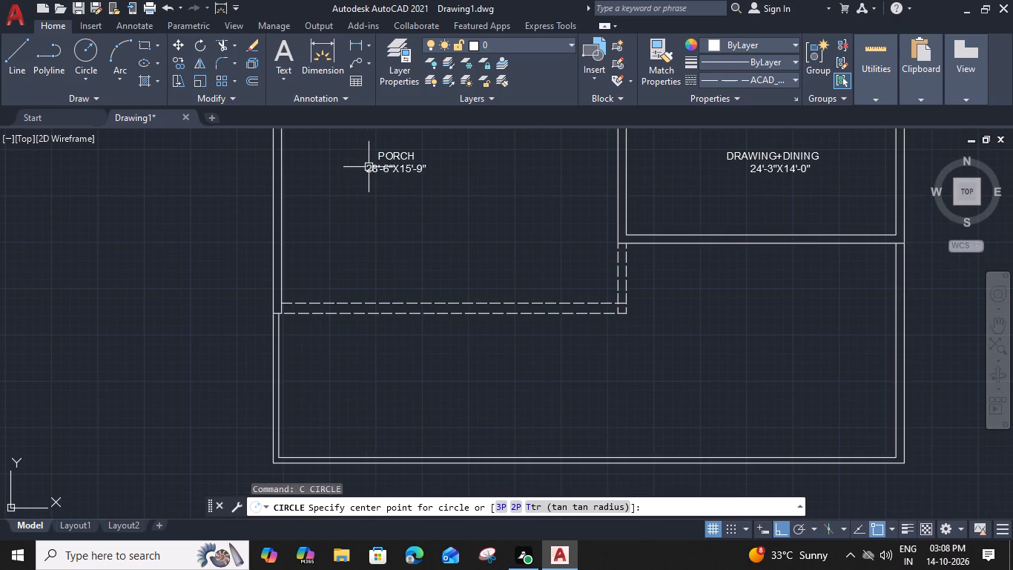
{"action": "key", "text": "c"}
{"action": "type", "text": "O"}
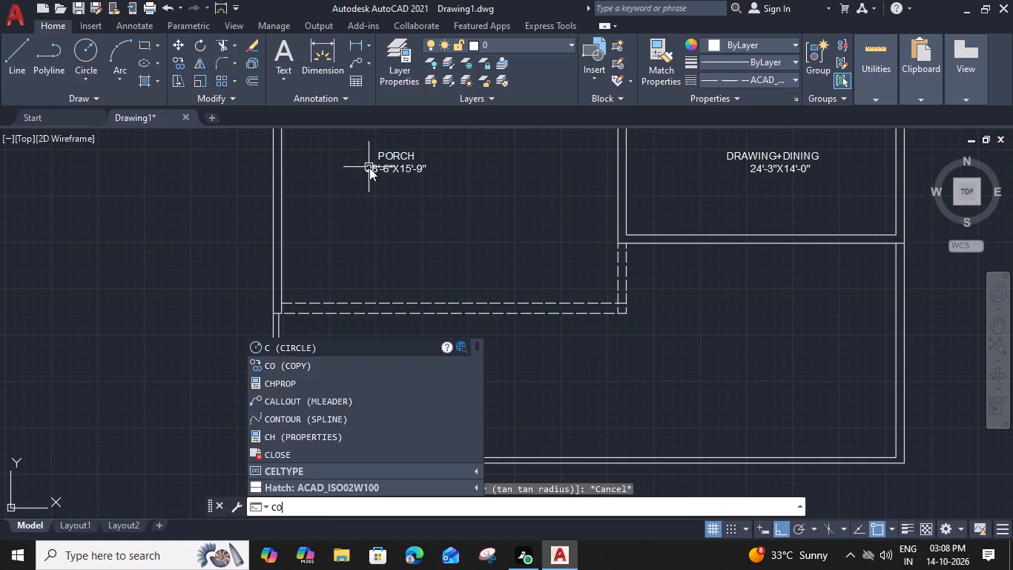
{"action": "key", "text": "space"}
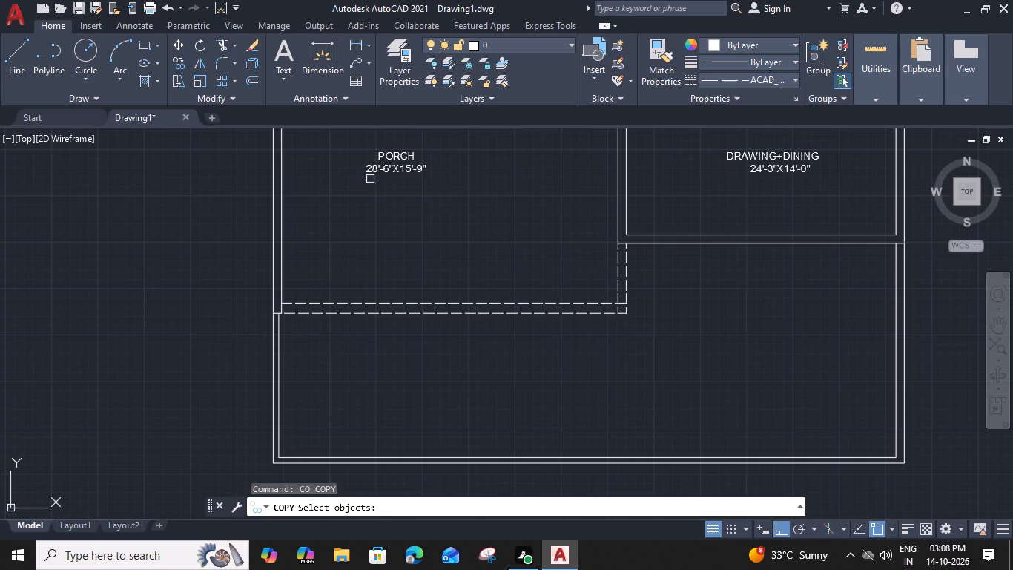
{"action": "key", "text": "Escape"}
Copy the PORCH label straight down onto the dashed beam along the porch's front edge.
{"action": "left_click", "coordinate": [372, 166]}
{"action": "type", "text": "CO"}
{"action": "key", "text": "space"}
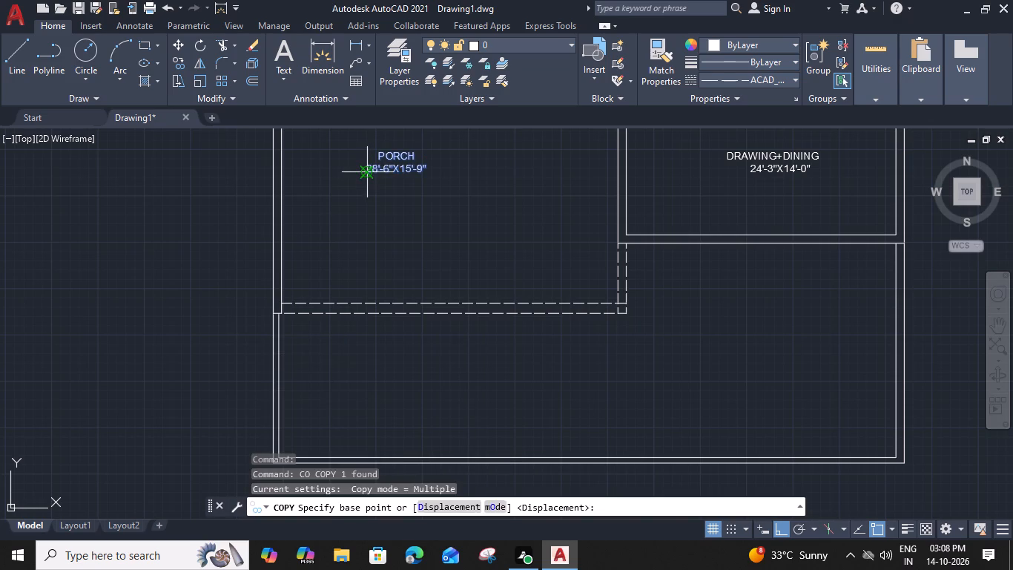
{"action": "left_click", "coordinate": [366, 176]}
{"action": "scroll", "coordinate": [363, 299], "scroll_direction": "up", "scroll_amount": 3}
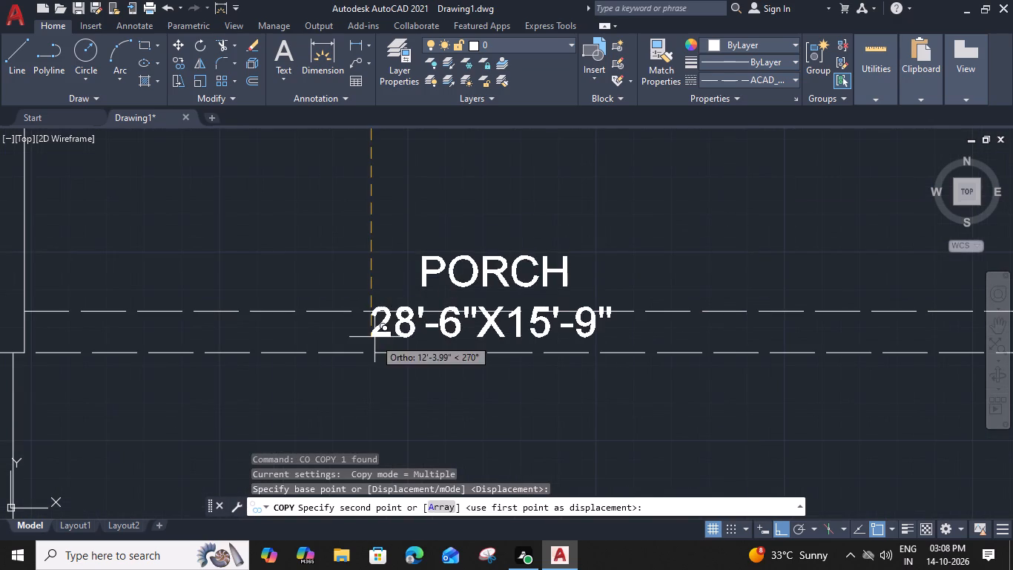
{"action": "left_click", "coordinate": [372, 348]}
{"action": "key", "text": "Escape"}
Change the copied label's text to 15" DROP BEAM and widen its text frame so it fits on one line.
{"action": "double_click", "coordinate": [380, 330]}
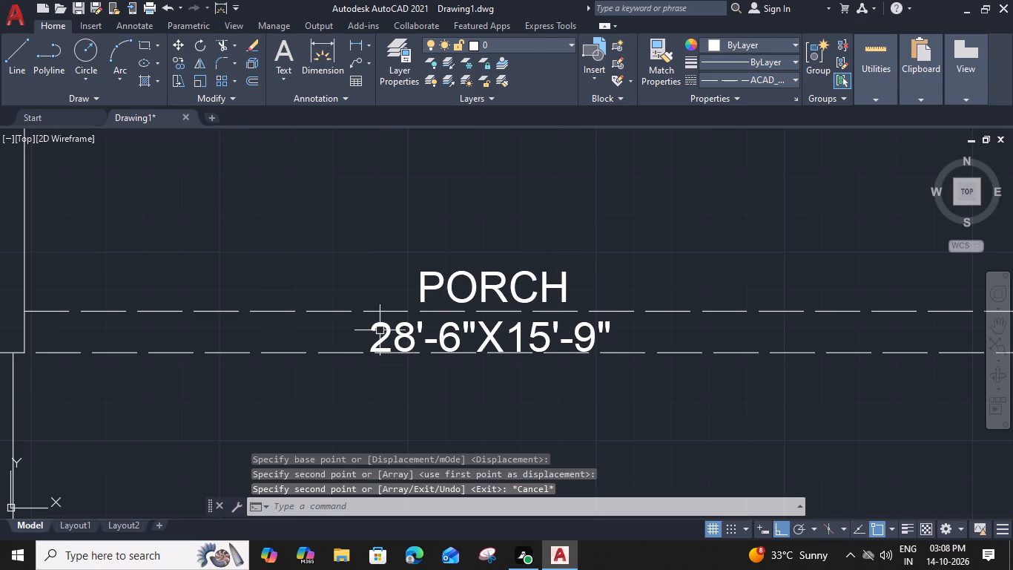
{"action": "left_click_drag", "start_coordinate": [610, 341], "coordinate": [318, 306]}
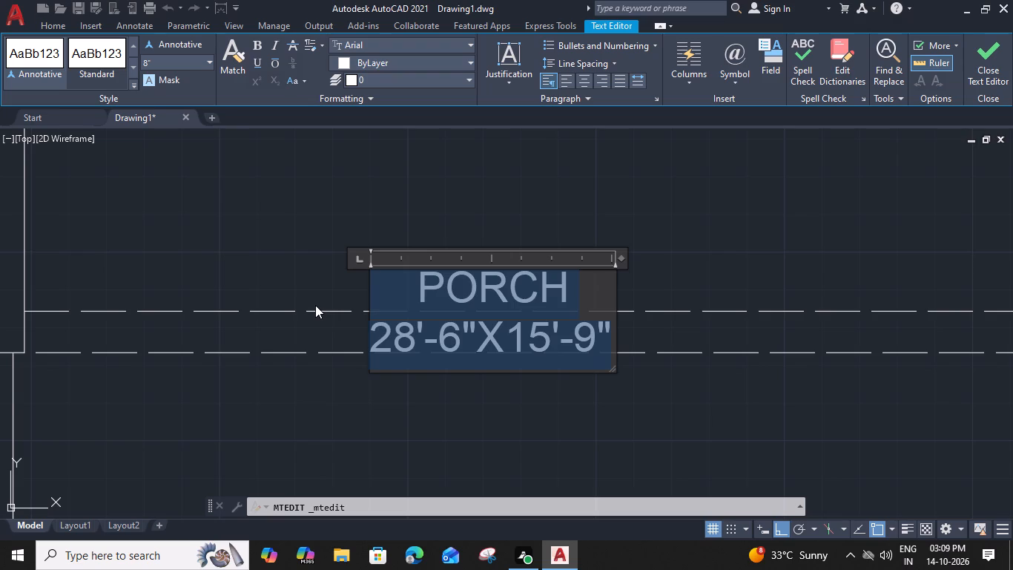
{"action": "key", "text": "1"}
{"action": "key", "text": "5"}
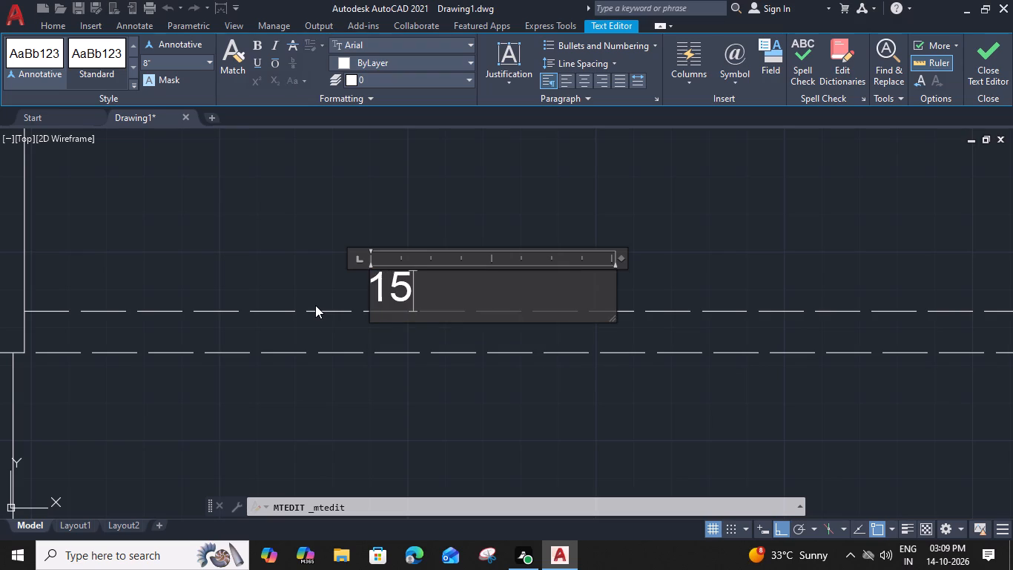
{"action": "key", "text": "shift+quotedbl"}
{"action": "key", "text": "space"}
{"action": "type", "text": "DROP"}
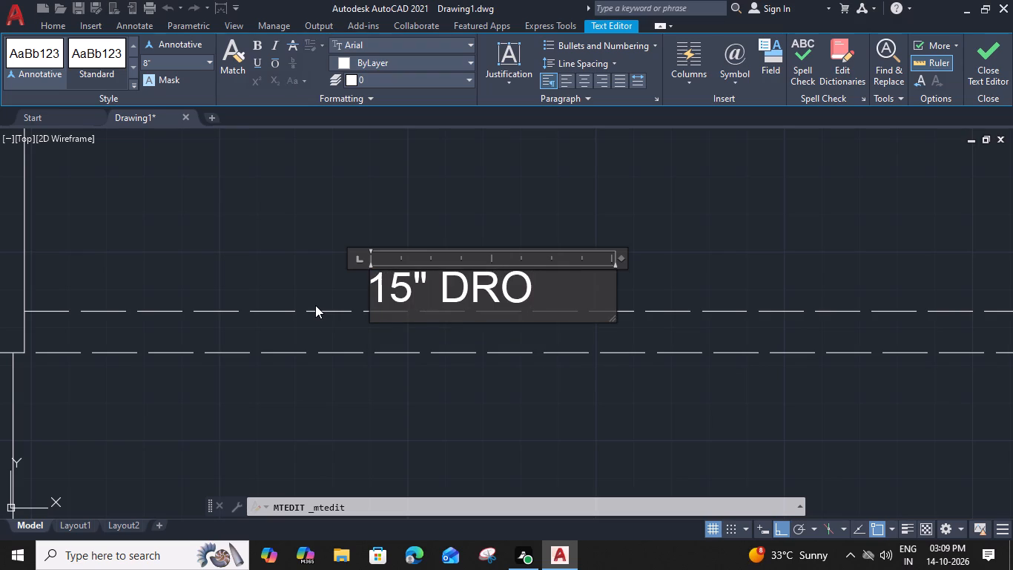
{"action": "key", "text": "space"}
{"action": "type", "text": "BE"}
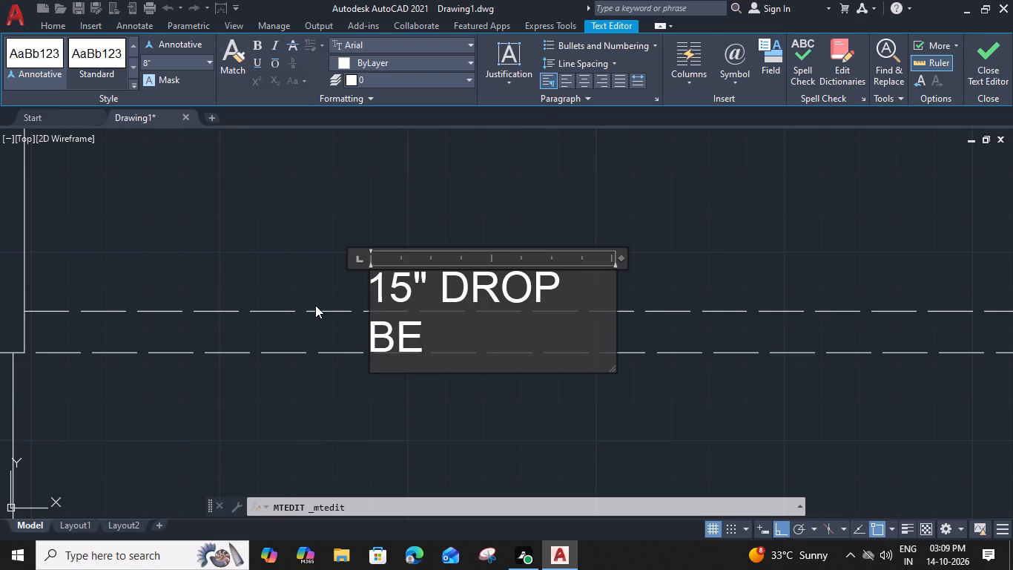
{"action": "type", "text": "AM"}
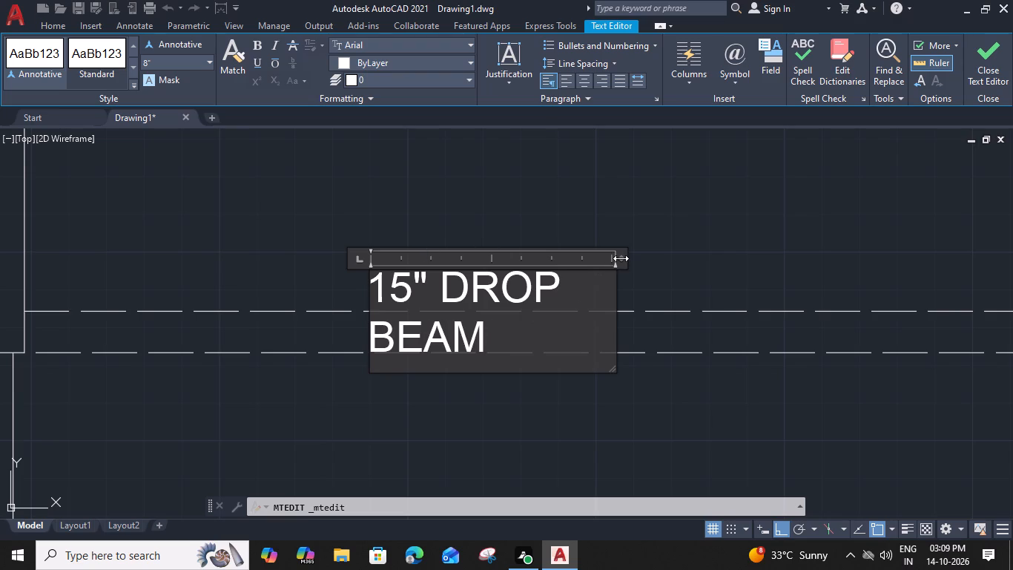
{"action": "left_click_drag", "start_coordinate": [621, 258], "coordinate": [707, 248]}
{"action": "left_click", "coordinate": [725, 272]}
{"action": "scroll", "coordinate": [670, 322], "scroll_direction": "down", "scroll_amount": 2}
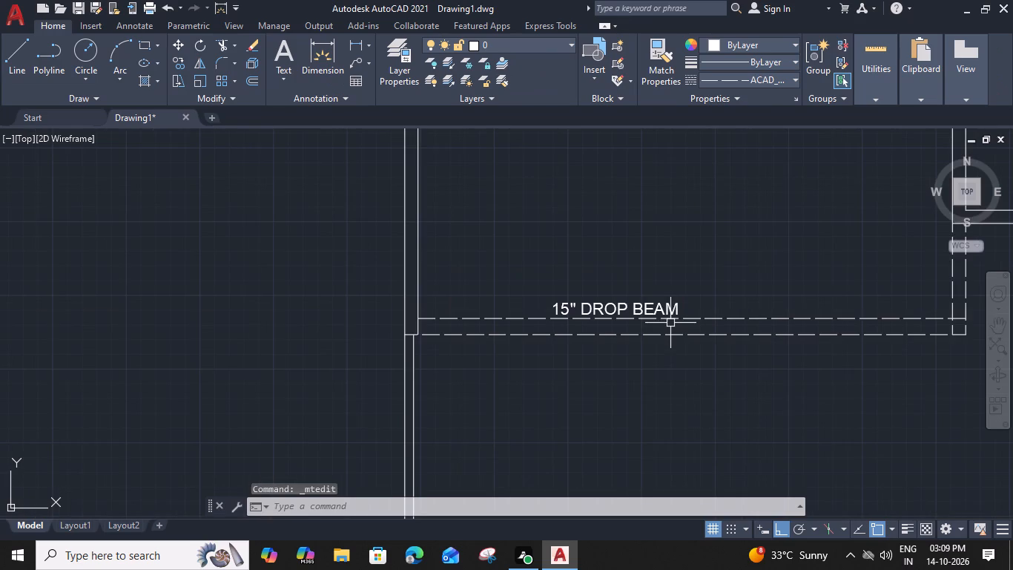
Erase the inner dashed line of the beam along the porch's front edge.
{"action": "left_click", "coordinate": [713, 316]}
{"action": "key", "text": "Delete"}
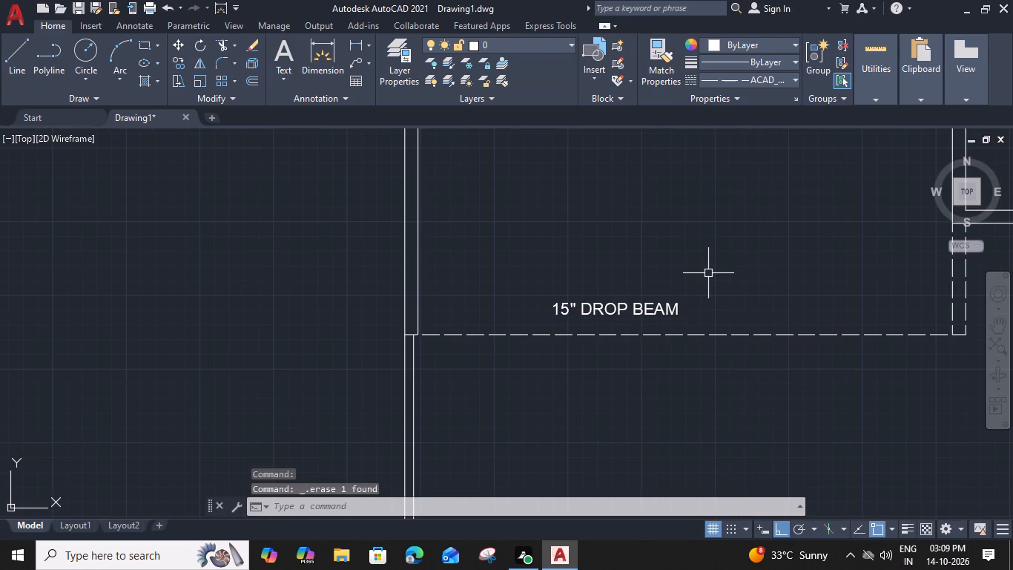
Offset the beam's outer dashed line 15" toward the inside of the porch.
{"action": "left_click", "coordinate": [730, 335]}
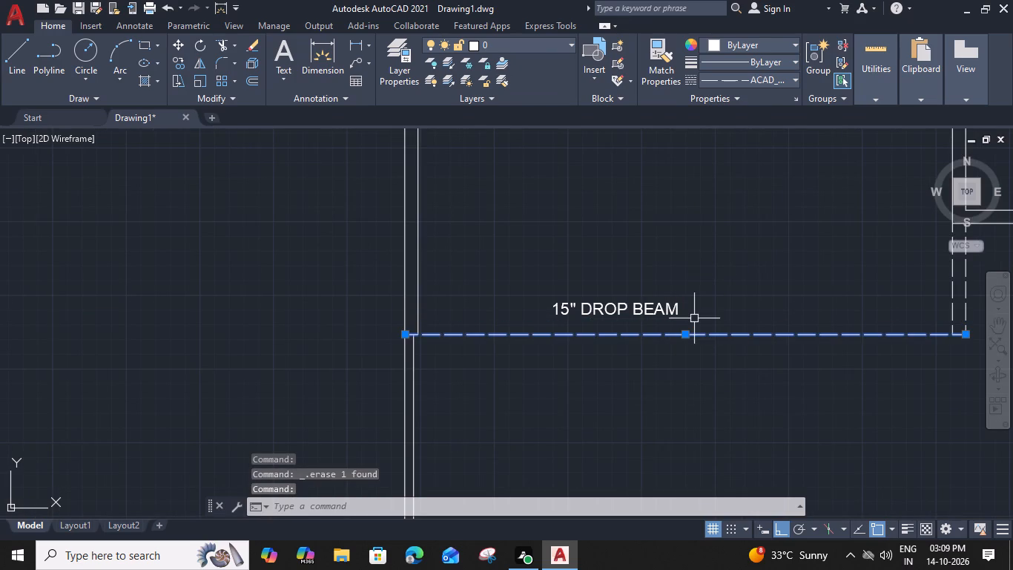
{"action": "type", "text": "O 1"}
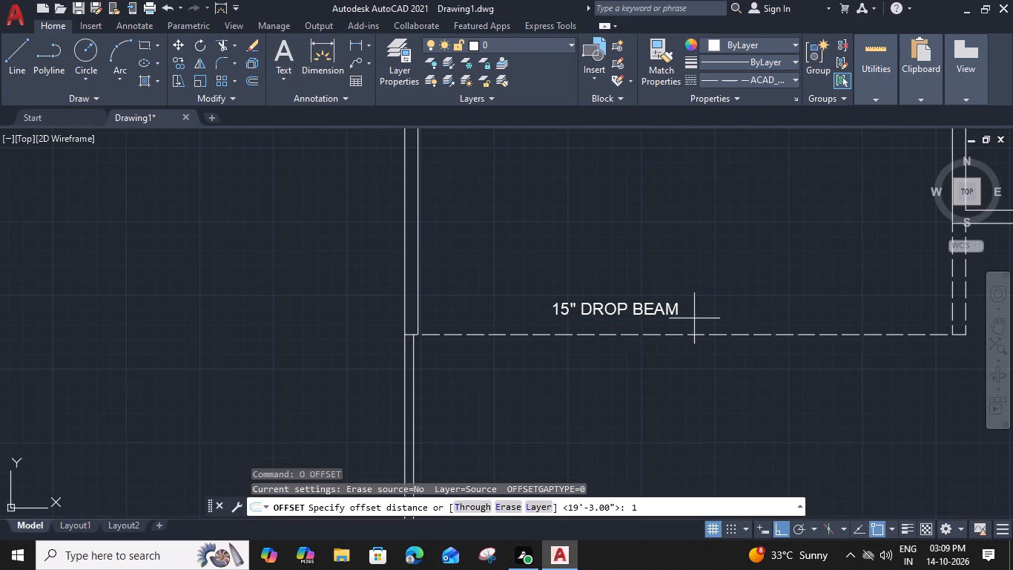
{"action": "type", "text": "5\""}
{"action": "key", "text": "Return"}
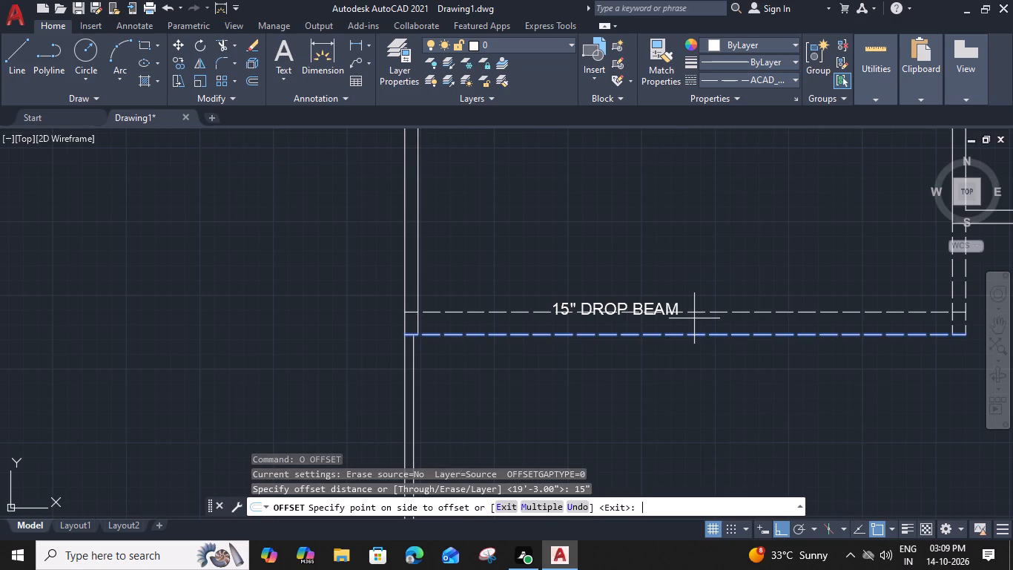
{"action": "left_click", "coordinate": [693, 239]}
{"action": "key", "text": "Escape"}
Move the 15" DROP BEAM label straight down so it sits between the beam's two dashed lines.
{"action": "scroll", "coordinate": [658, 315], "scroll_direction": "up", "scroll_amount": 1}
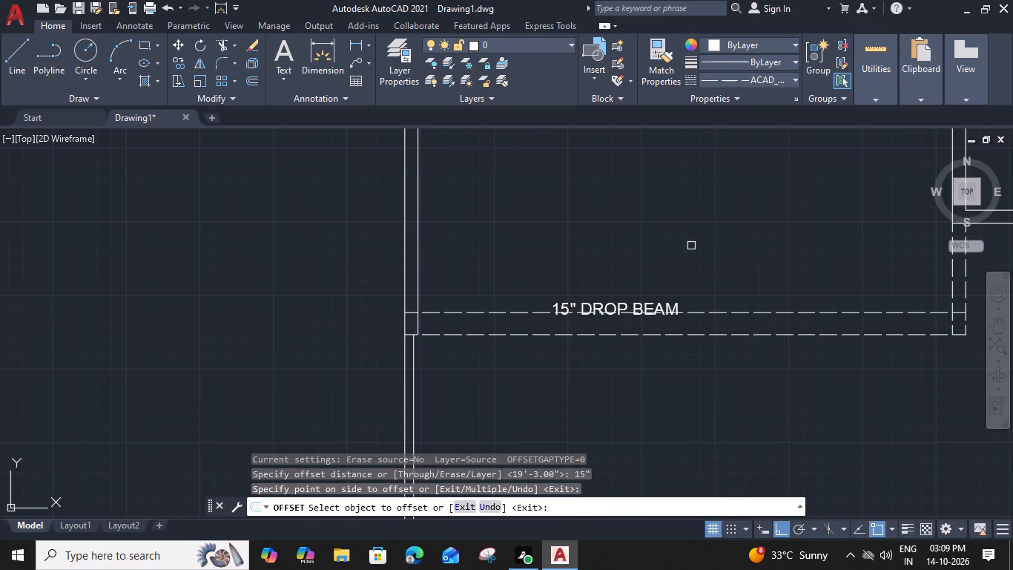
{"action": "left_click", "coordinate": [655, 301]}
{"action": "key", "text": "m"}
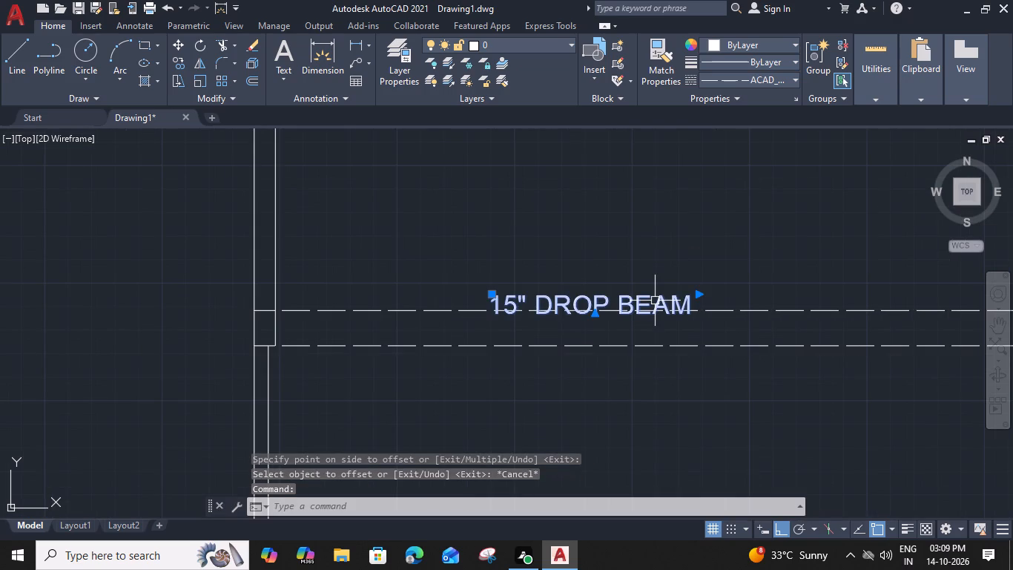
{"action": "key", "text": "space"}
{"action": "left_click", "coordinate": [493, 293]}
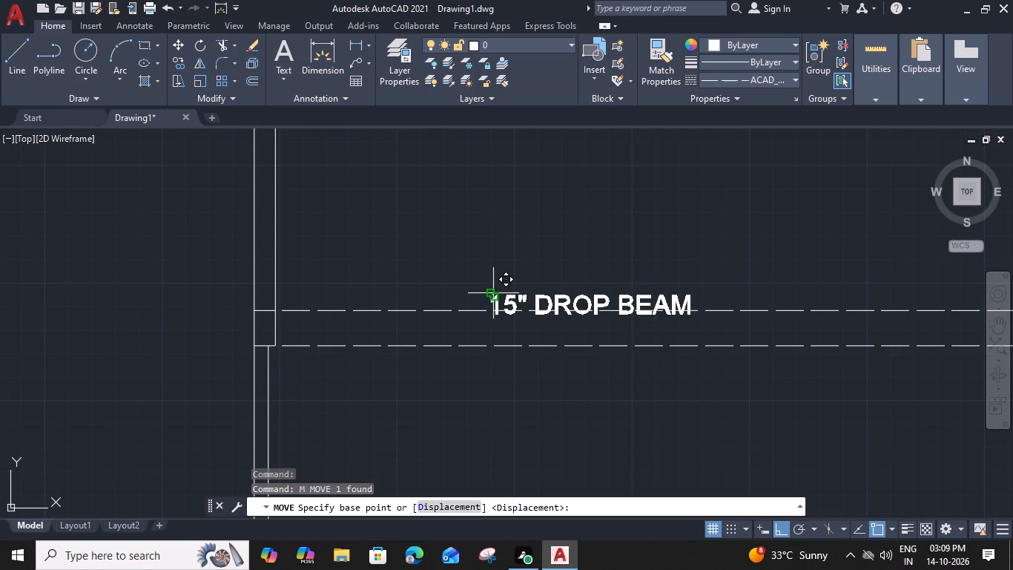
{"action": "scroll", "coordinate": [494, 321], "scroll_direction": "up", "scroll_amount": 3}
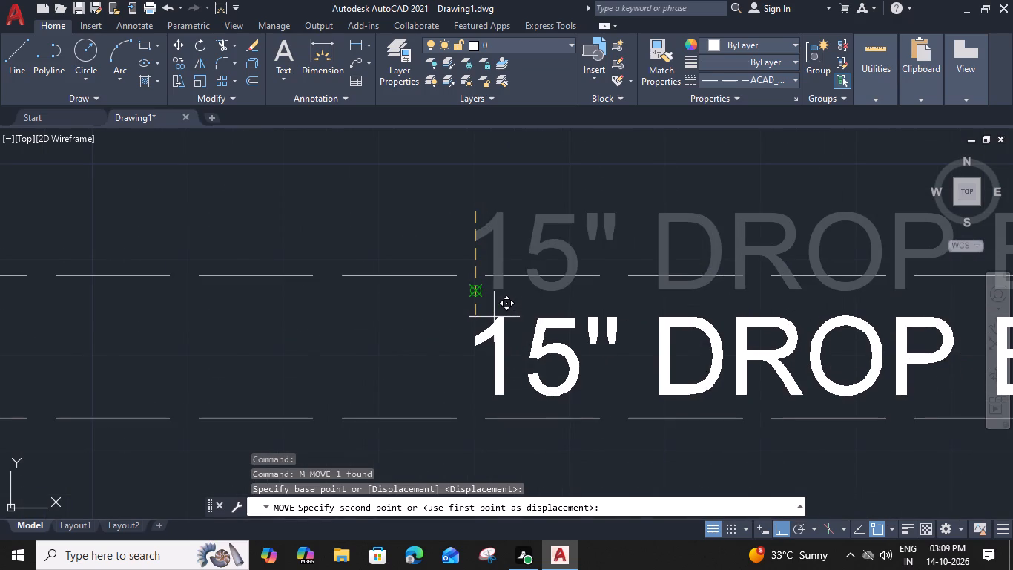
{"action": "left_click", "coordinate": [493, 310]}
Move the 15" DROP BEAM label horizontally along the beam toward the middle of its length.
{"action": "scroll", "coordinate": [498, 313], "scroll_direction": "down", "scroll_amount": 4}
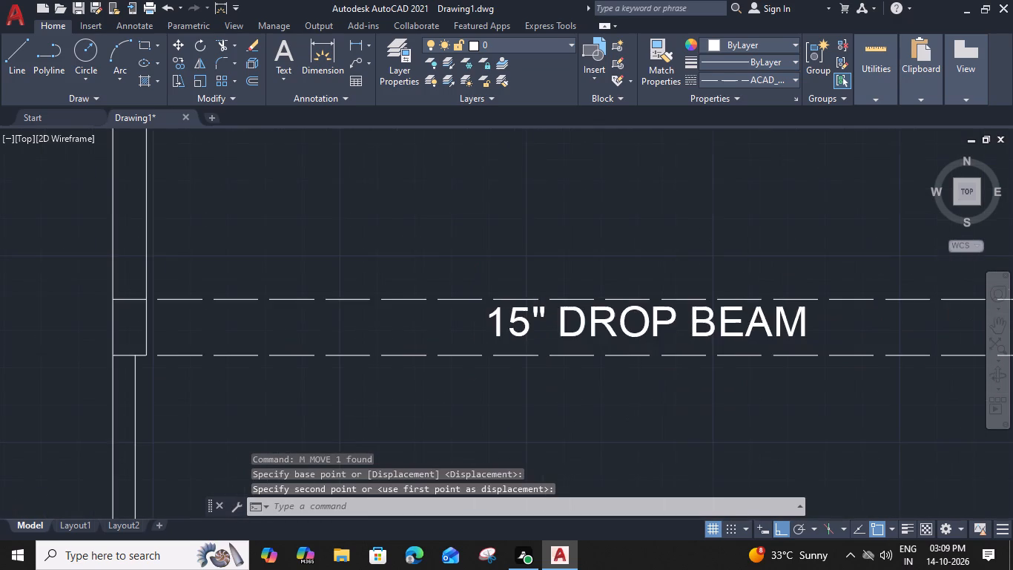
{"action": "middle_click_drag", "start_coordinate": [738, 312], "coordinate": [622, 292]}
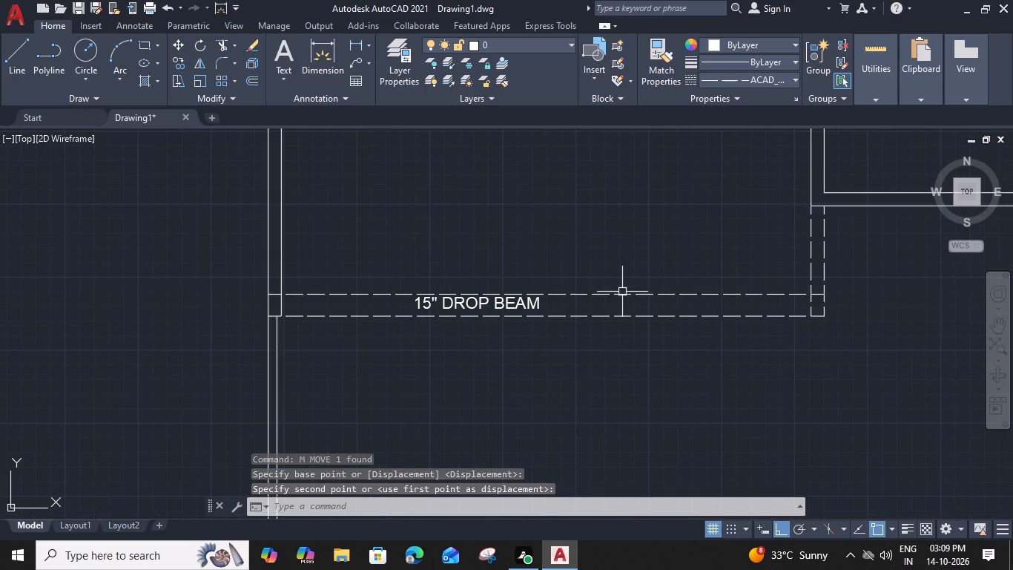
{"action": "left_click", "coordinate": [532, 309]}
{"action": "type", "text": "M"}
{"action": "key", "text": "space"}
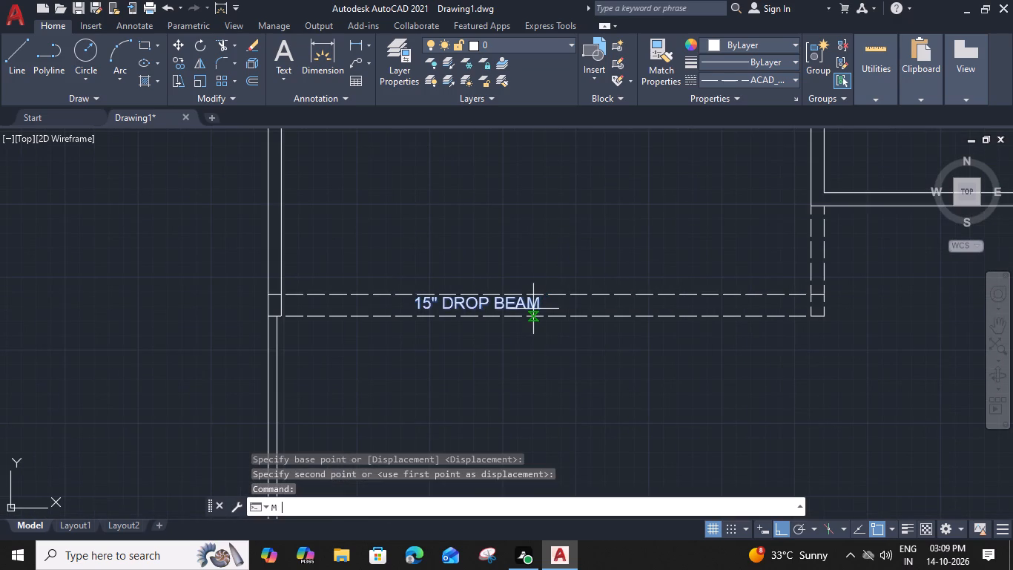
{"action": "scroll", "coordinate": [544, 309], "scroll_direction": "up", "scroll_amount": 2}
{"action": "left_click", "coordinate": [543, 309]}
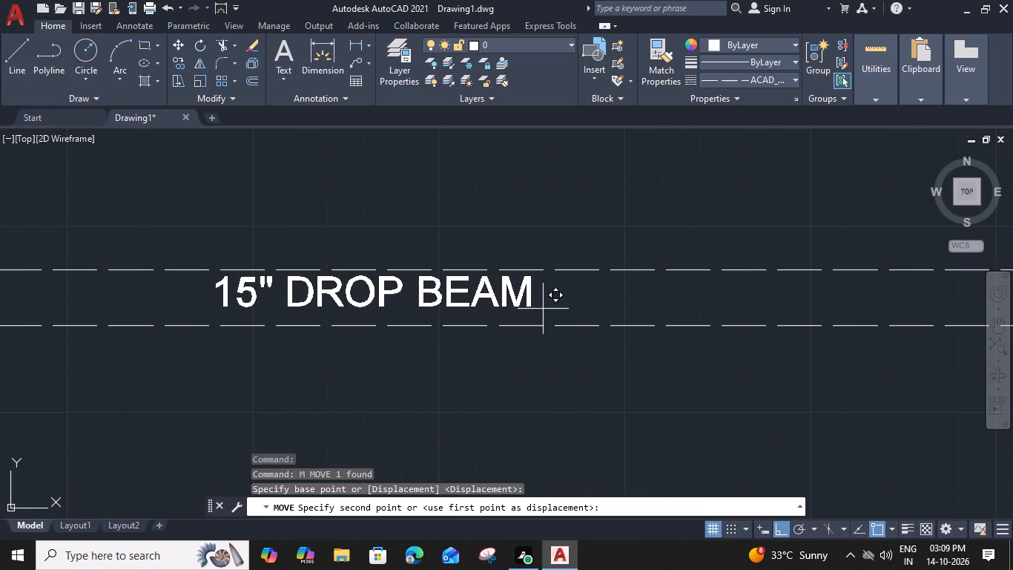
{"action": "left_click", "coordinate": [671, 307]}
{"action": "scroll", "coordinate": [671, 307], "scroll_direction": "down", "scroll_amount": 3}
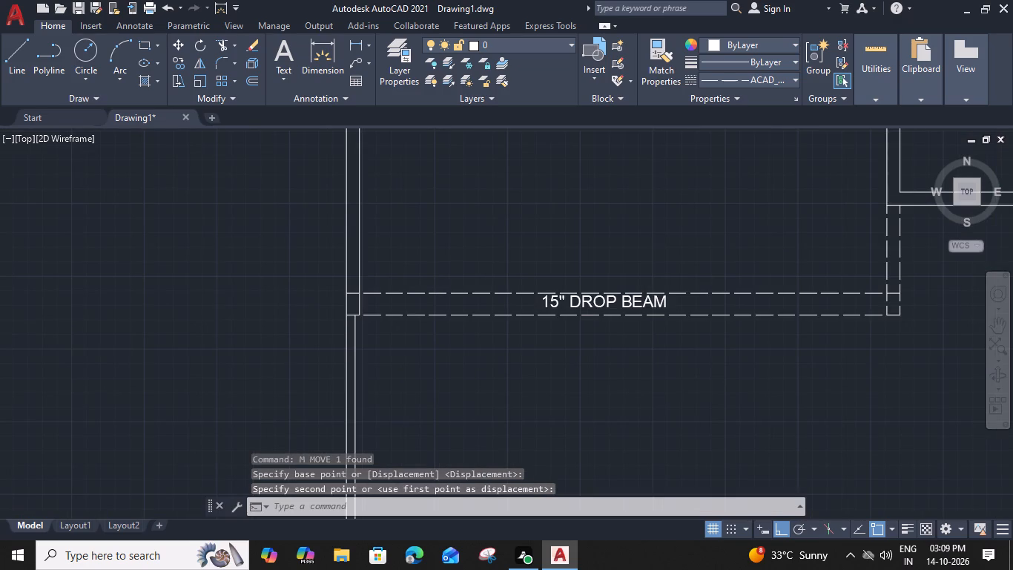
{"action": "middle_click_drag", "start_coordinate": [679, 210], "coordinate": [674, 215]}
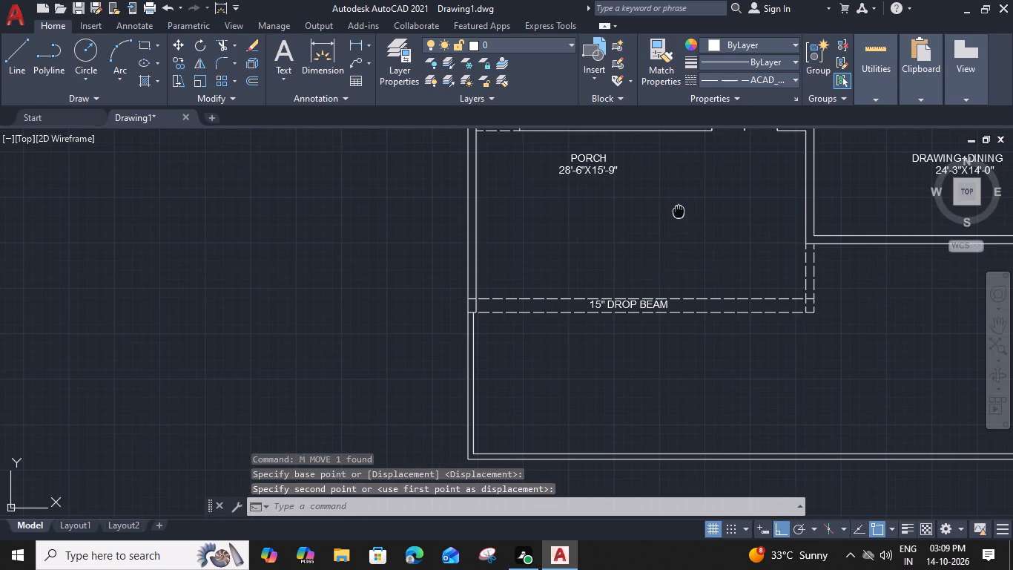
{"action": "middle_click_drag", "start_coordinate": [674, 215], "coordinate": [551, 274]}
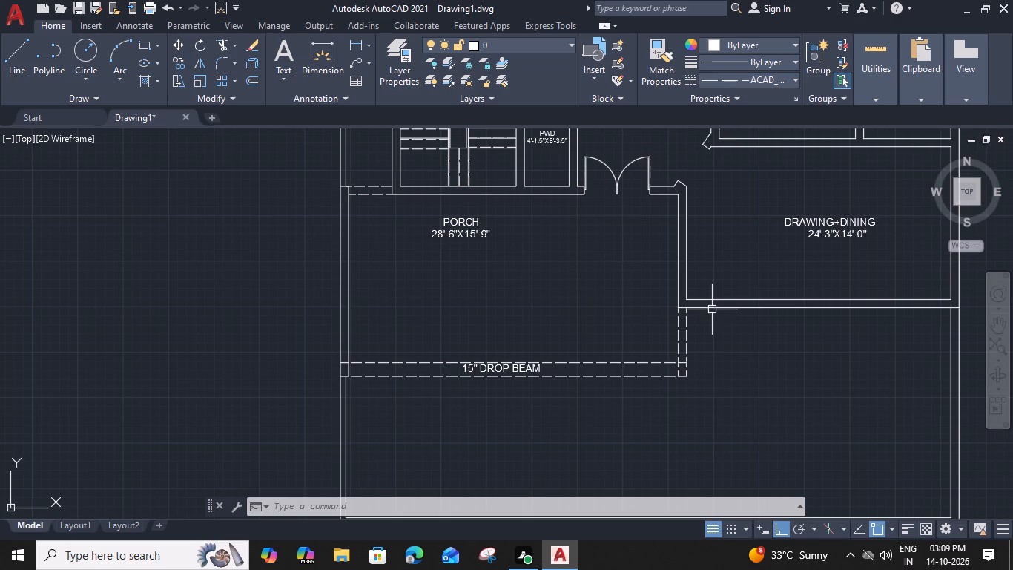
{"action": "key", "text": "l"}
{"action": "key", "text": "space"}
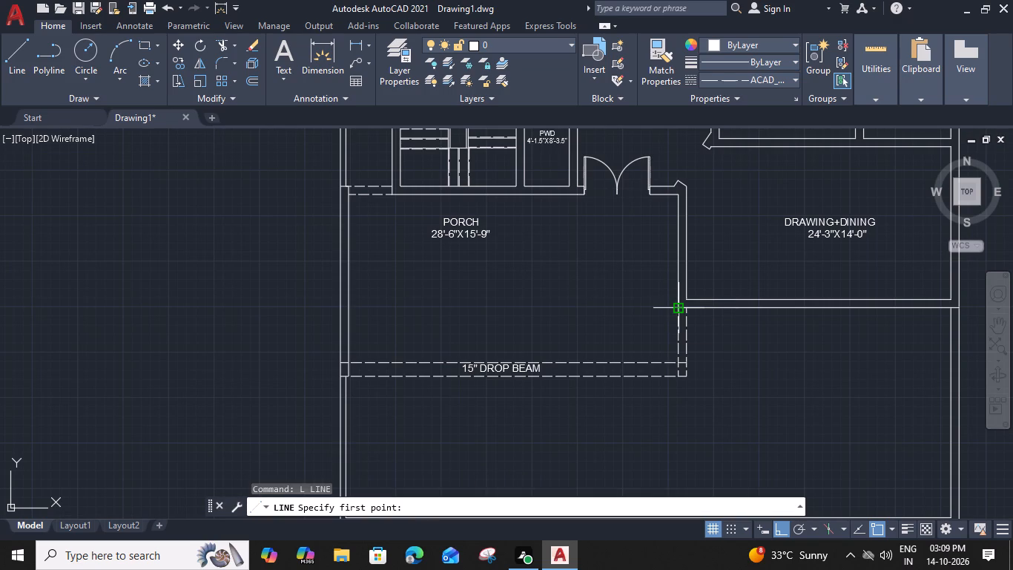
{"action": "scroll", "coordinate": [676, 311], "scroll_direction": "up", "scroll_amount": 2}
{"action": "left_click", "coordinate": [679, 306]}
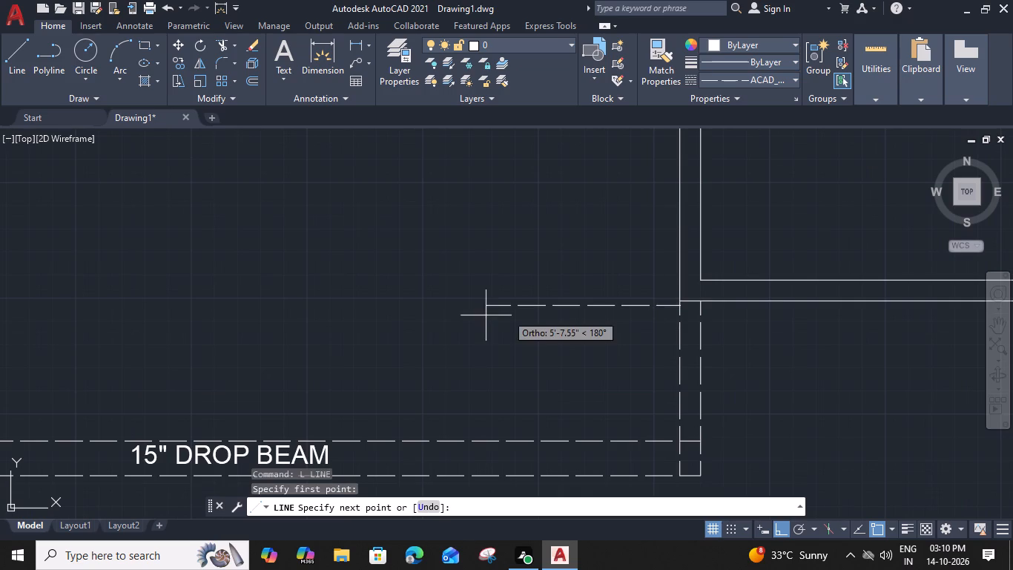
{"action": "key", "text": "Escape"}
Draw a horizontal dashed line across the porch from the DRAWING+DINING wall's outer corner to the inner face of the opposite wall.
{"action": "type", "text": "L"}
{"action": "key", "text": "space"}
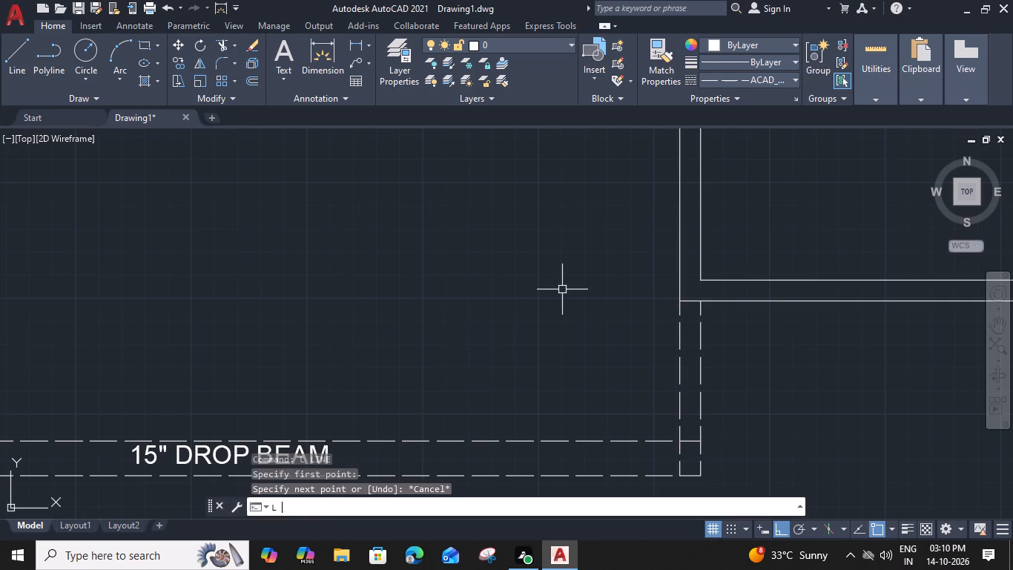
{"action": "left_click_drag", "start_coordinate": [679, 301], "coordinate": [666, 301]}
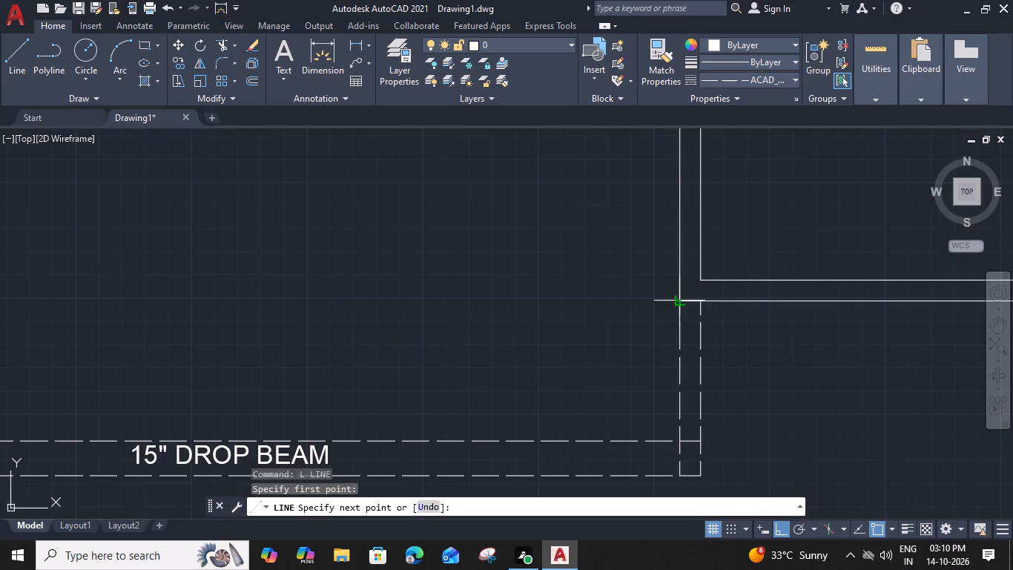
{"action": "scroll", "coordinate": [185, 331], "scroll_direction": "down", "scroll_amount": 1}
{"action": "middle_click_drag", "start_coordinate": [183, 330], "coordinate": [525, 290]}
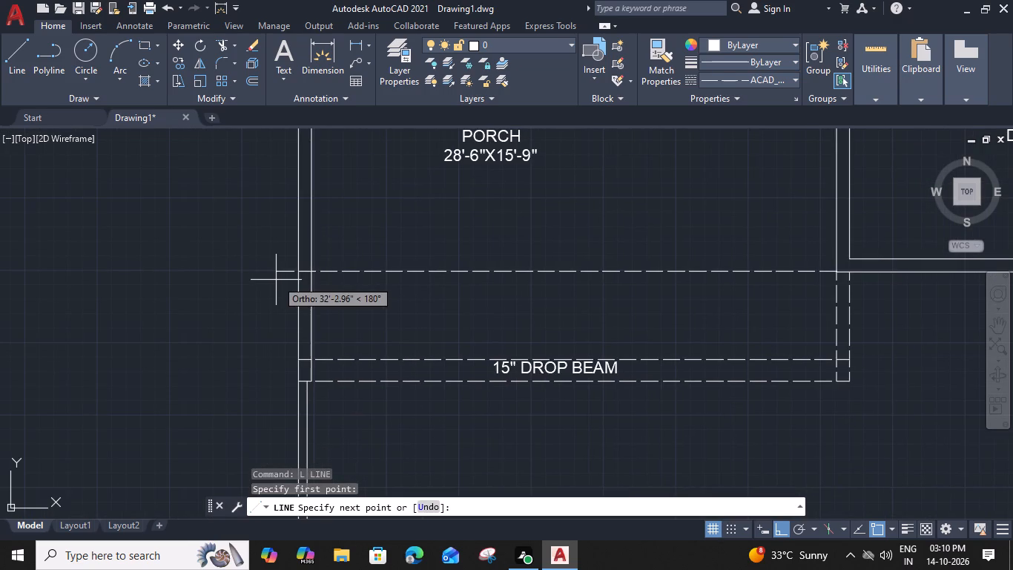
{"action": "left_click", "coordinate": [307, 275]}
{"action": "key", "text": "Escape"}
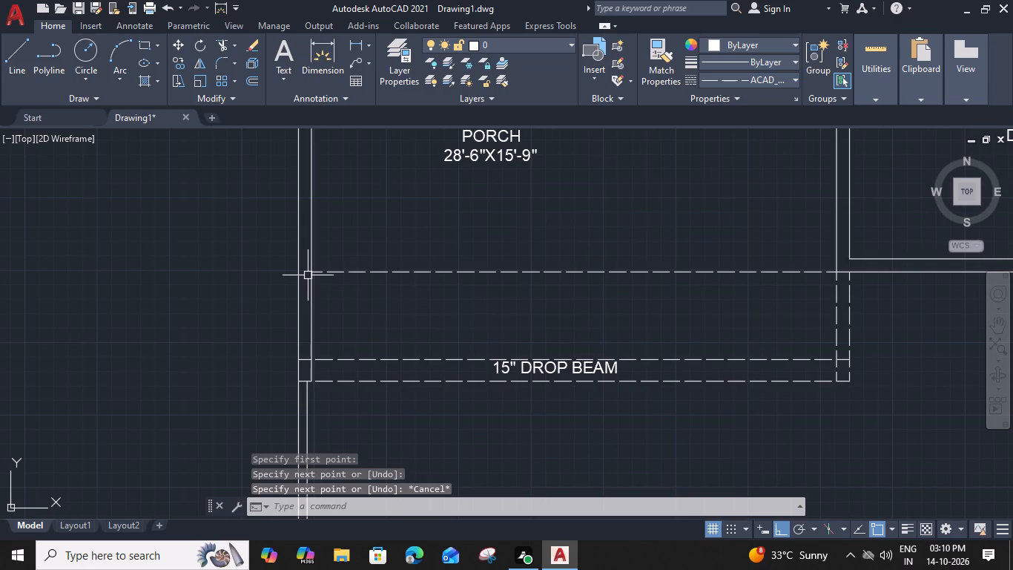
Offset the new horizontal dashed line 9" toward the PORCH label.
{"action": "left_click", "coordinate": [567, 271]}
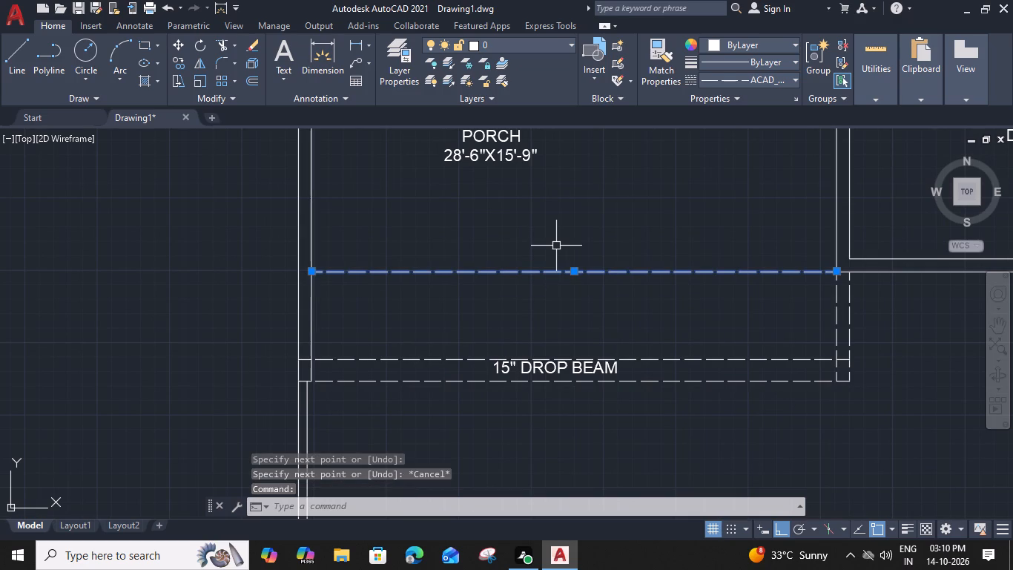
{"action": "type", "text": "O 9\""}
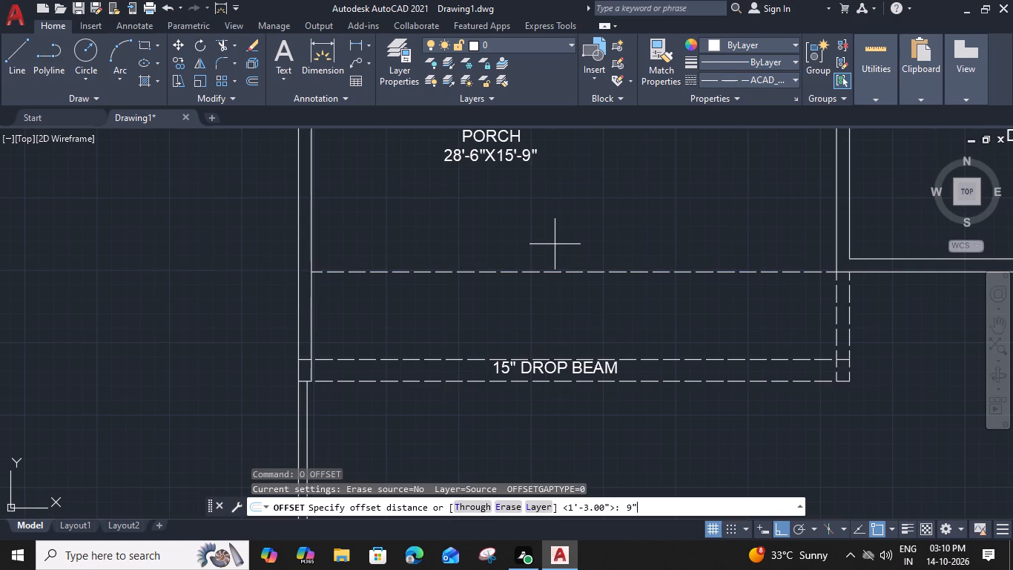
{"action": "key", "text": "Return"}
{"action": "left_click", "coordinate": [548, 232]}
{"action": "key", "text": "Escape"}
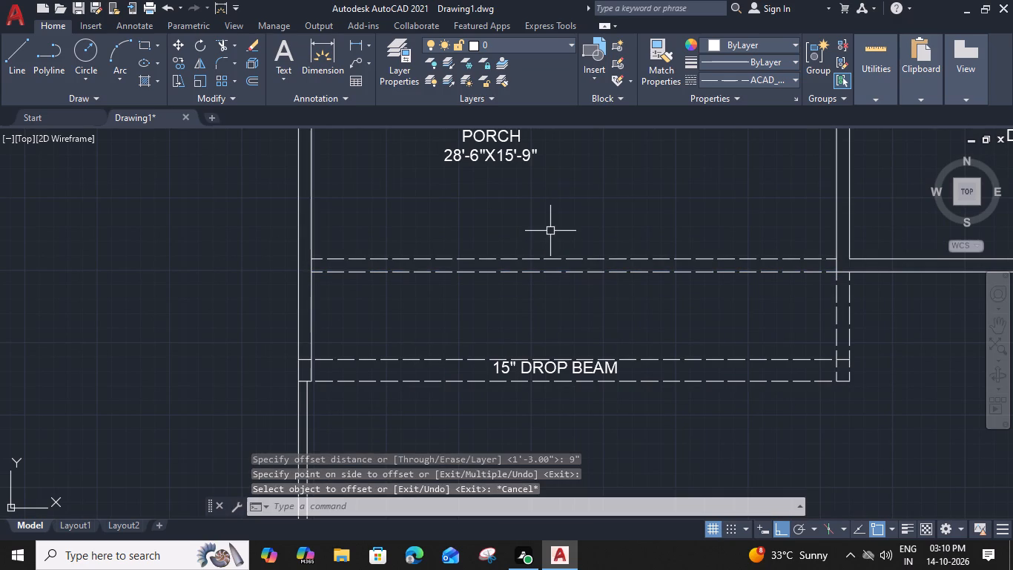
Copy the 15" DROP BEAM label straight up onto the new pair of horizontal dashed lines.
{"action": "left_click", "coordinate": [594, 370]}
{"action": "key", "text": "c"}
{"action": "key", "text": "o"}
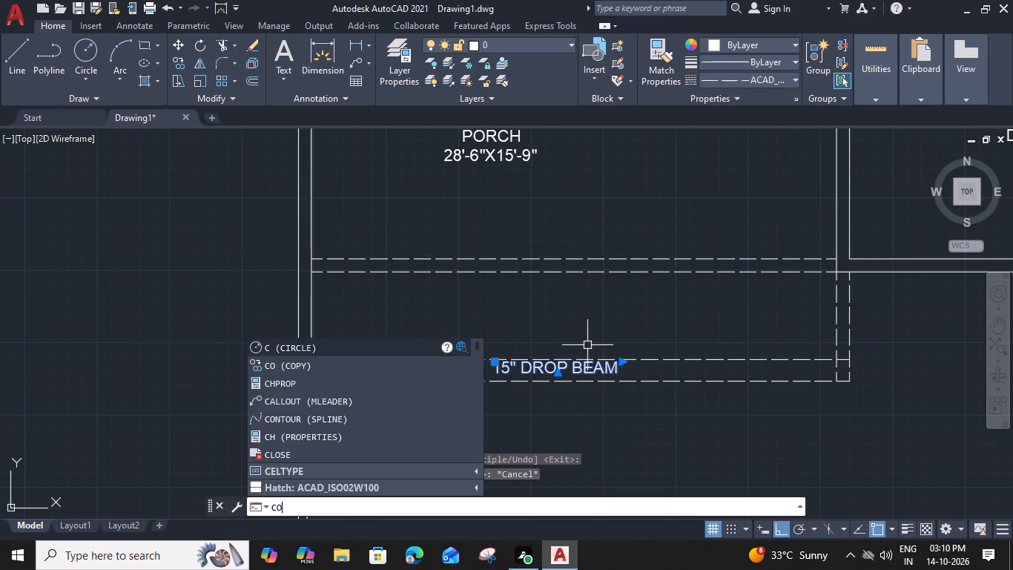
{"action": "key", "text": "space"}
{"action": "scroll", "coordinate": [484, 384], "scroll_direction": "up", "scroll_amount": 2}
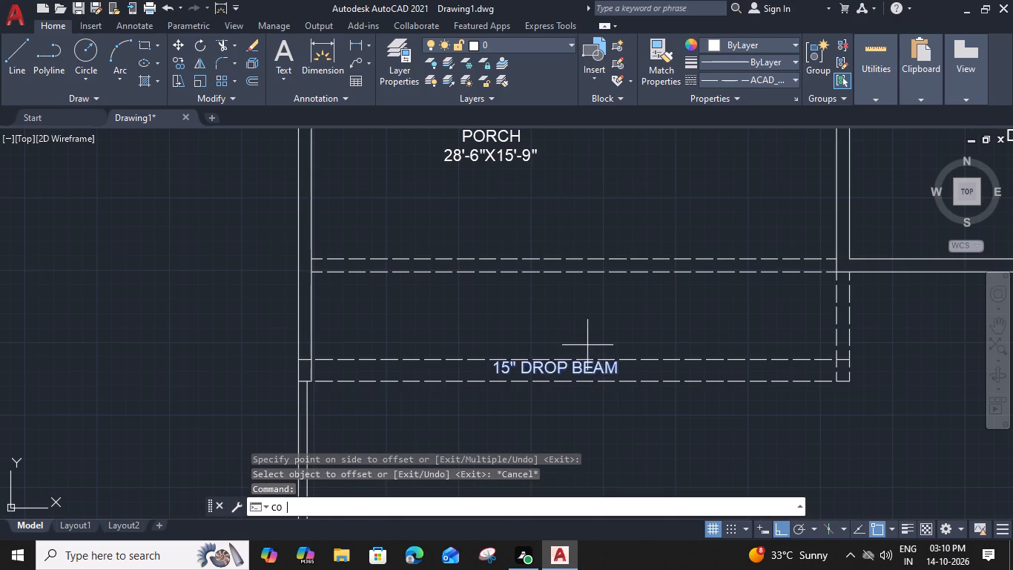
{"action": "left_click", "coordinate": [509, 364]}
{"action": "scroll", "coordinate": [506, 350], "scroll_direction": "down", "scroll_amount": 3}
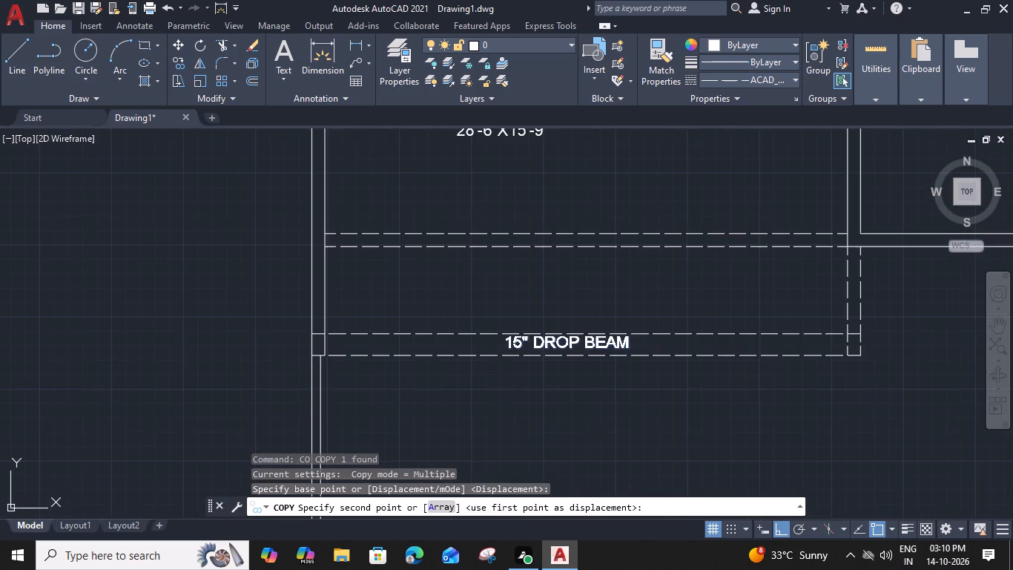
{"action": "scroll", "coordinate": [500, 255], "scroll_direction": "up", "scroll_amount": 2}
{"action": "left_click", "coordinate": [514, 231]}
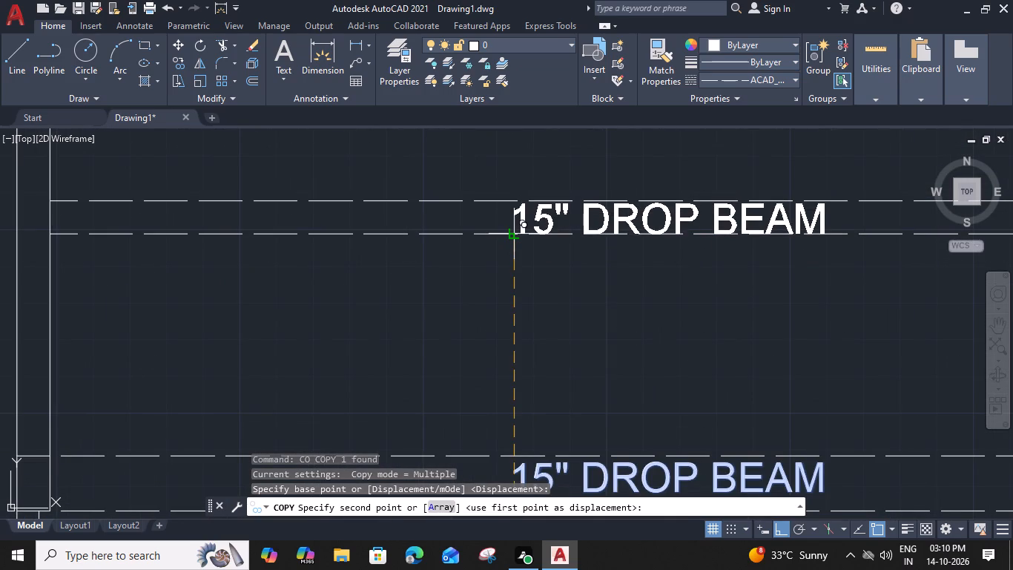
{"action": "key", "text": "Escape"}
Change the copied label's text to 9" DROP PARACET and widen its text frame so it fits on one line.
{"action": "double_click", "coordinate": [547, 222]}
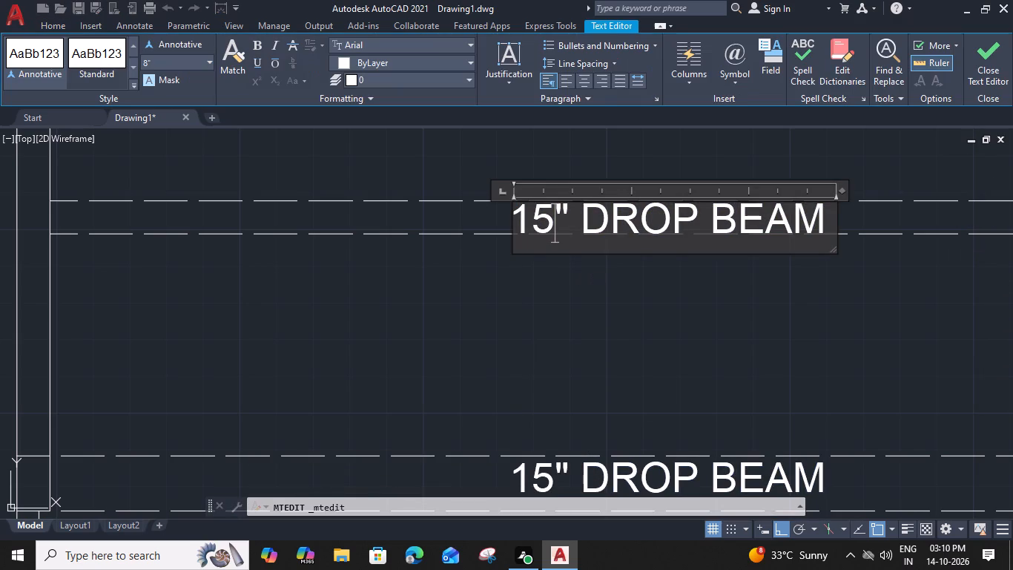
{"action": "key", "text": "BackSpace"}
{"action": "key", "text": "BackSpace"}
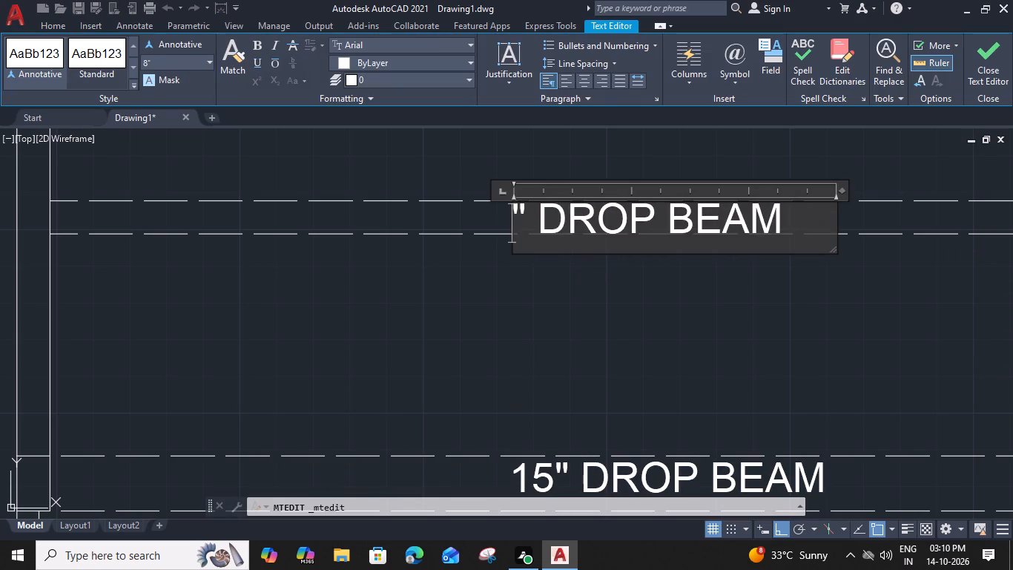
{"action": "key", "text": "9"}
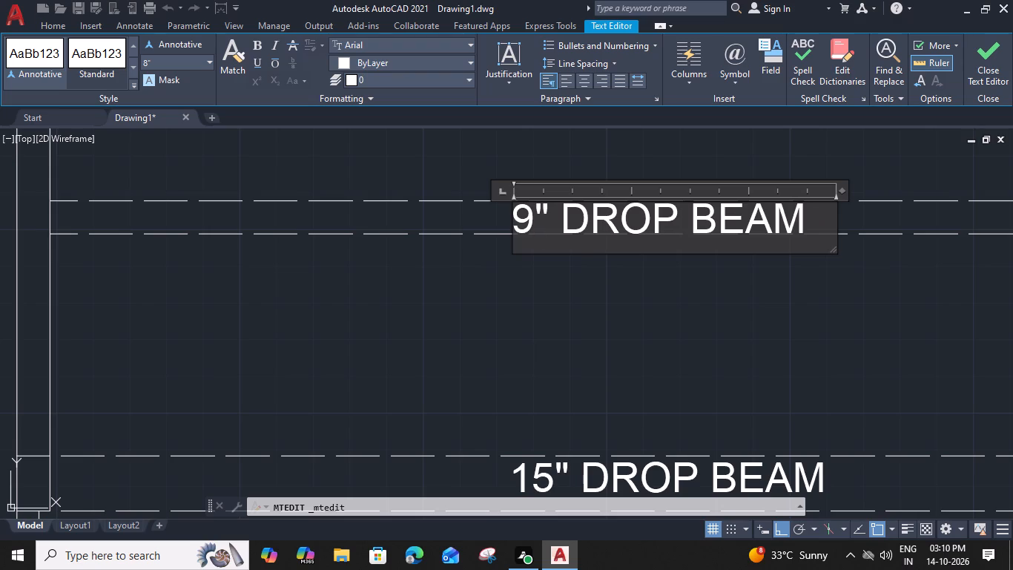
{"action": "left_click_drag", "start_coordinate": [802, 225], "coordinate": [697, 229]}
{"action": "type", "text": "PAR"}
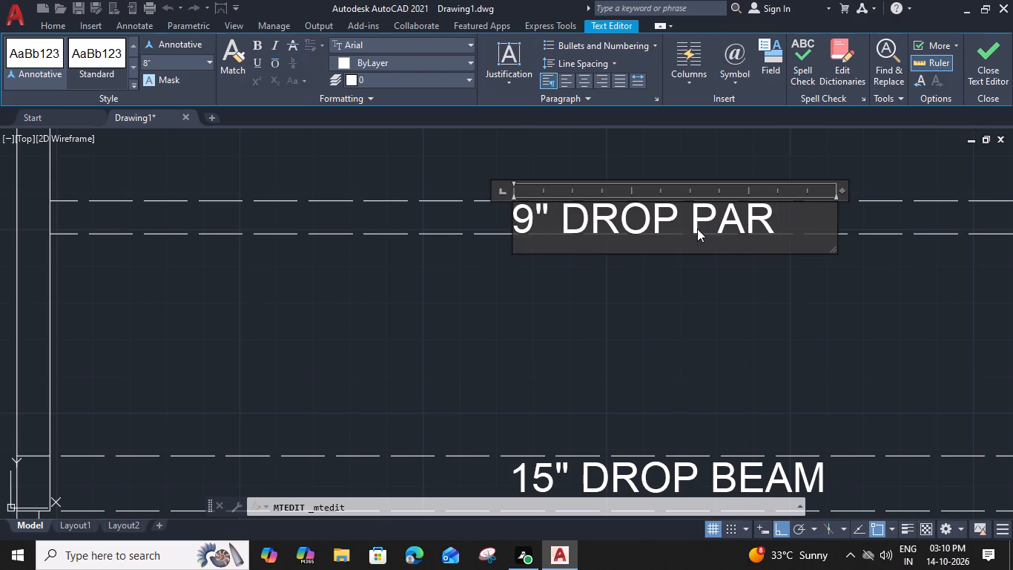
{"action": "key", "text": "a"}
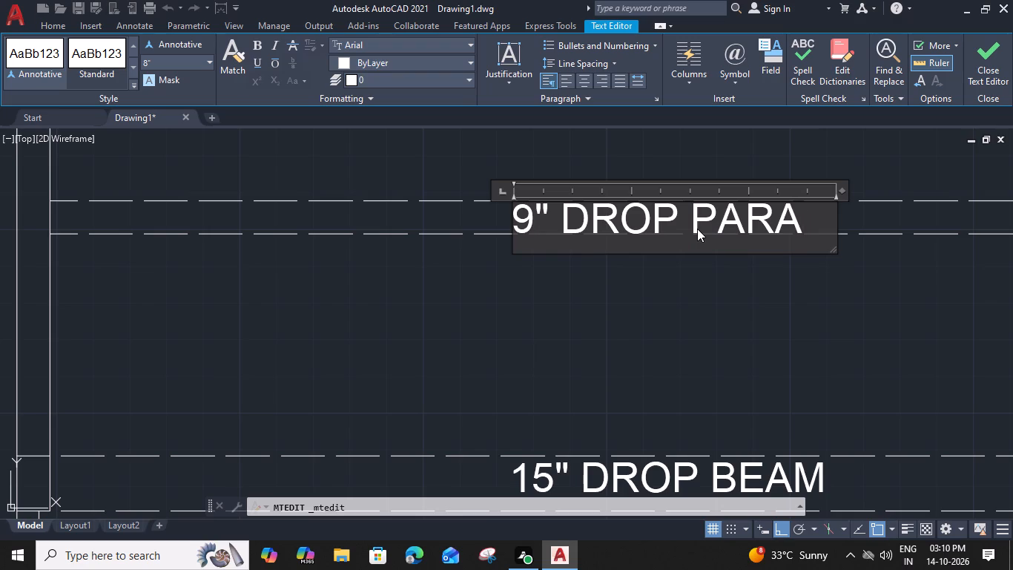
{"action": "type", "text": "CET"}
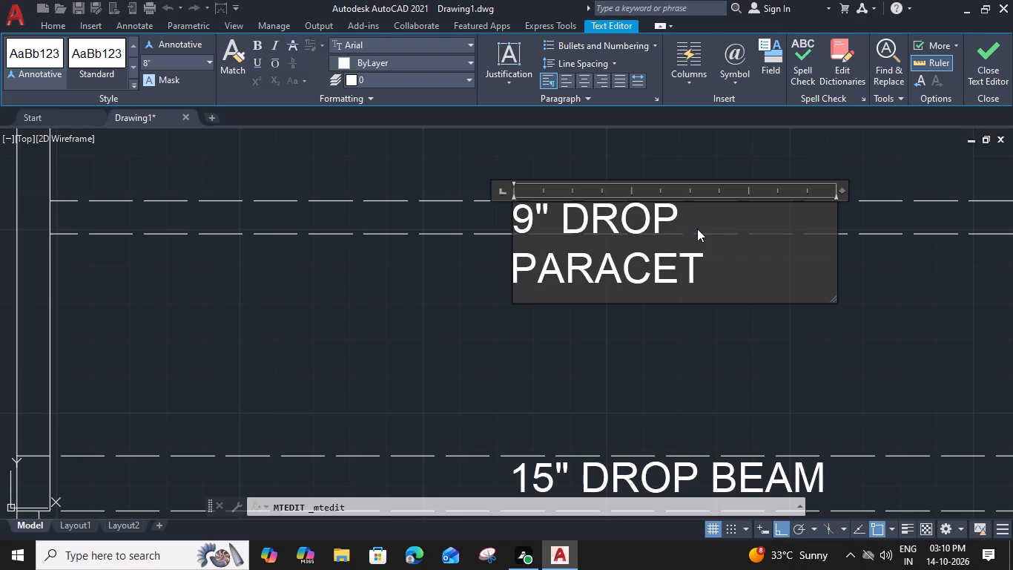
{"action": "scroll", "coordinate": [832, 213], "scroll_direction": "down", "scroll_amount": 2}
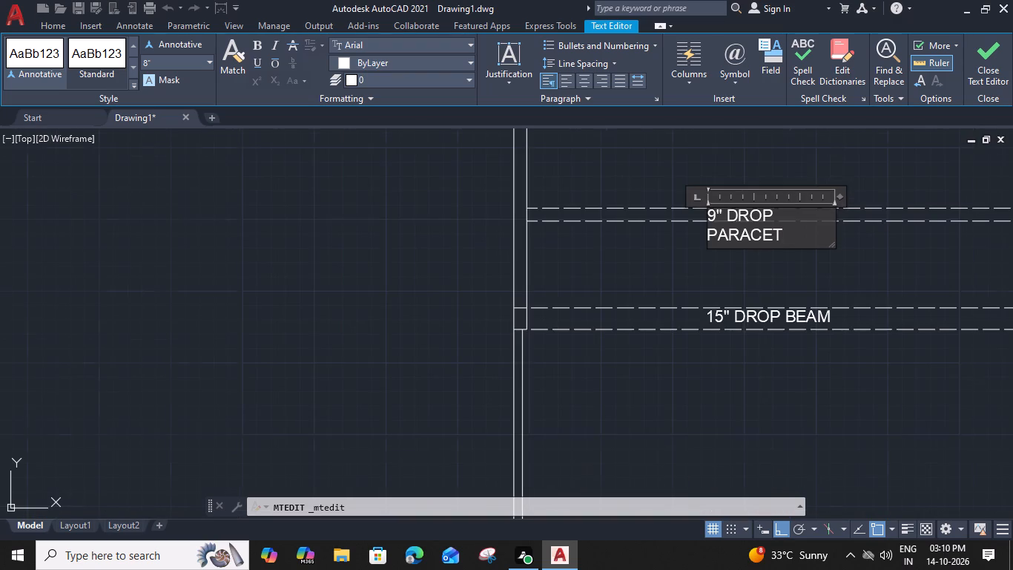
{"action": "left_click_drag", "start_coordinate": [839, 194], "coordinate": [867, 191]}
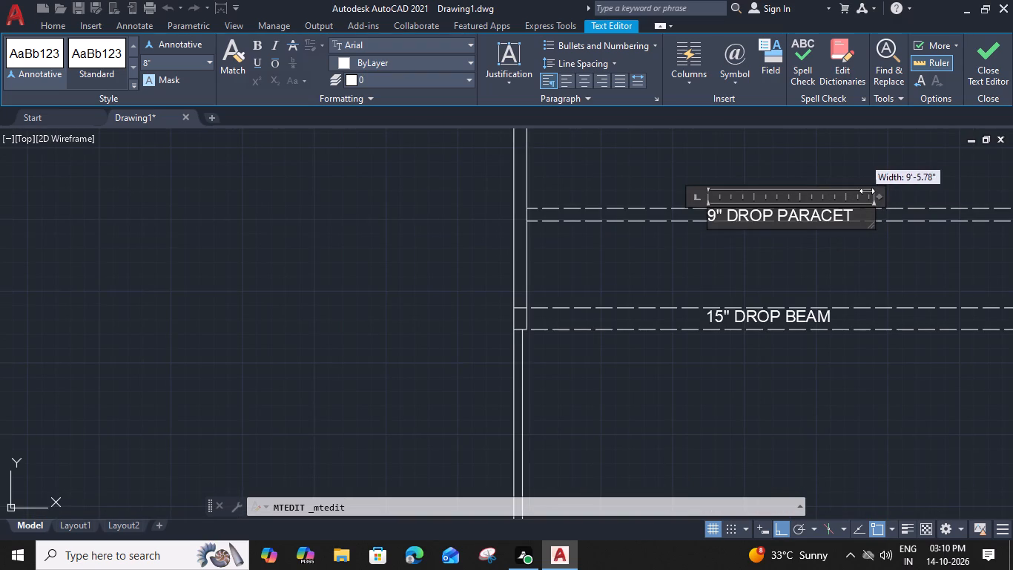
{"action": "left_click_drag", "start_coordinate": [867, 191], "coordinate": [863, 191]}
{"action": "left_click", "coordinate": [847, 253]}
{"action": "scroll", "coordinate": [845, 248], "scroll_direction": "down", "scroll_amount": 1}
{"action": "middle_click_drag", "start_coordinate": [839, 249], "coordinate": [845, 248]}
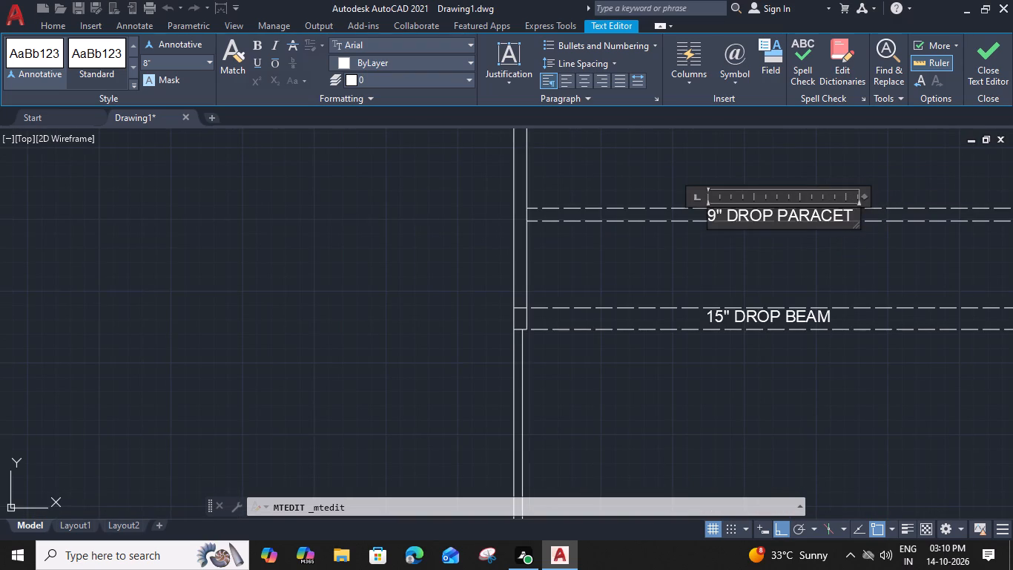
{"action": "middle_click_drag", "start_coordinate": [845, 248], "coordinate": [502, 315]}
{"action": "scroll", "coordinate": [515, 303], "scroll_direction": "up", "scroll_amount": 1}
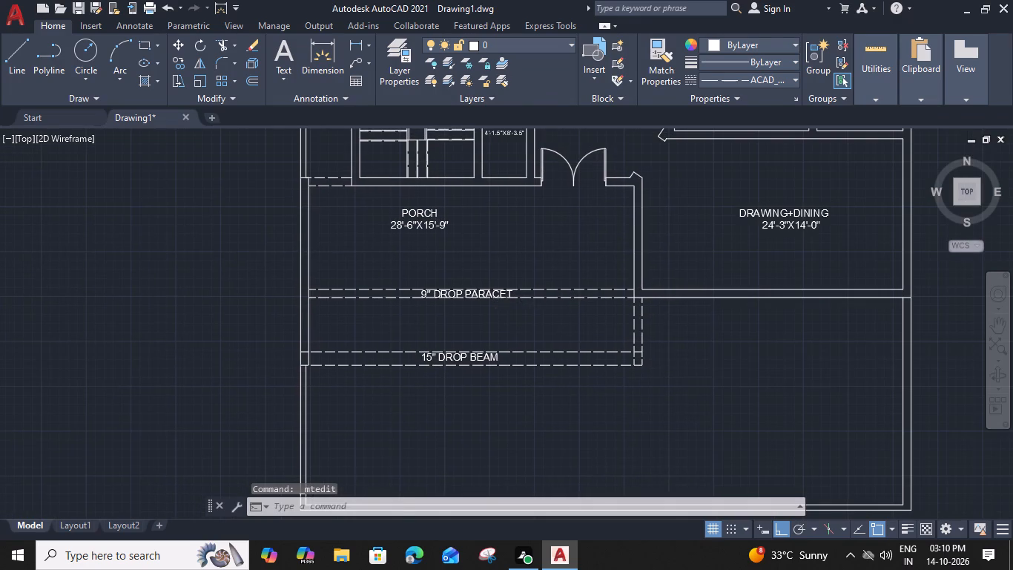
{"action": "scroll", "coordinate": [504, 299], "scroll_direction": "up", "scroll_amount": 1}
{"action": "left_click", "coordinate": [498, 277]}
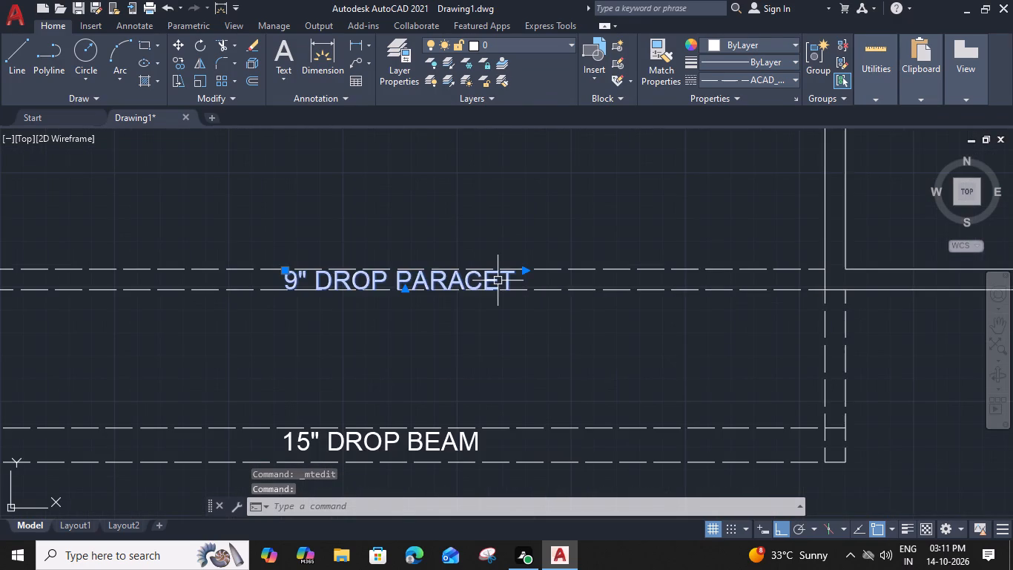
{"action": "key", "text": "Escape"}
Draw a vertical dashed line from the porch-side corner of the double door's PWD-side jamb to the 15" beam's outer dashed line.
{"action": "scroll", "coordinate": [531, 252], "scroll_direction": "down", "scroll_amount": 3}
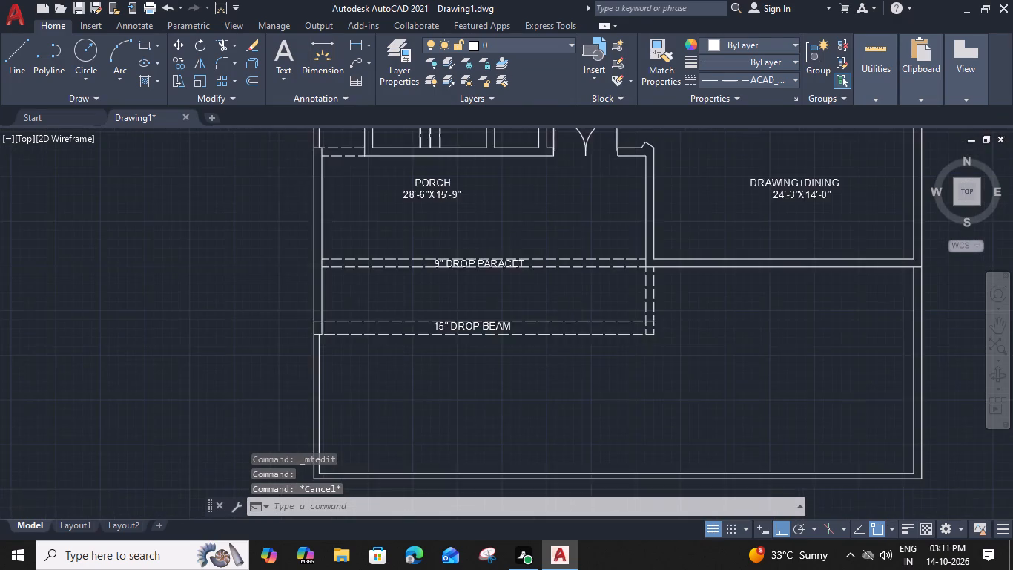
{"action": "middle_click_drag", "start_coordinate": [533, 252], "coordinate": [537, 263]}
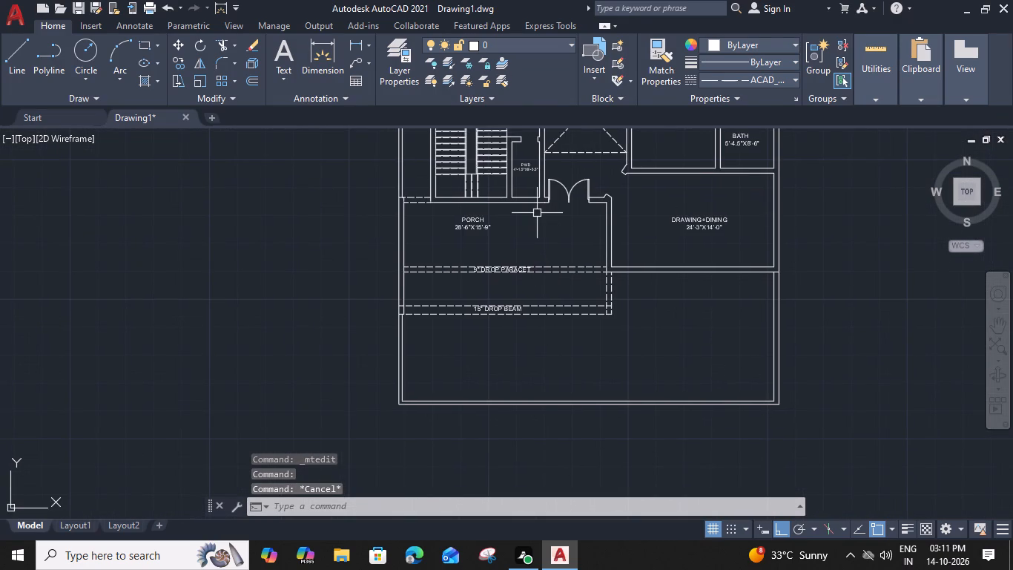
{"action": "scroll", "coordinate": [550, 200], "scroll_direction": "up", "scroll_amount": 2}
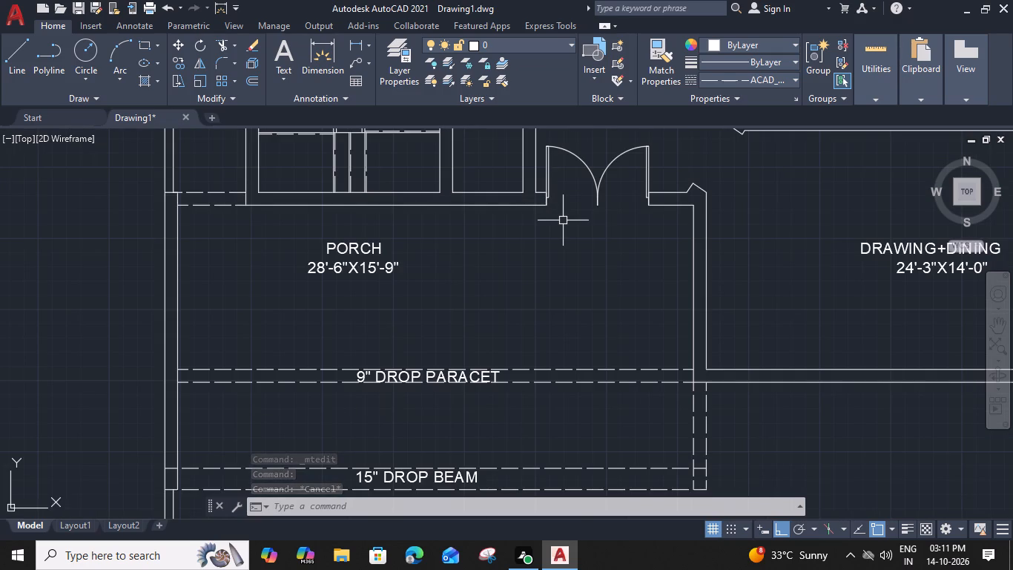
{"action": "key", "text": "l"}
{"action": "key", "text": "space"}
{"action": "left_click", "coordinate": [546, 209]}
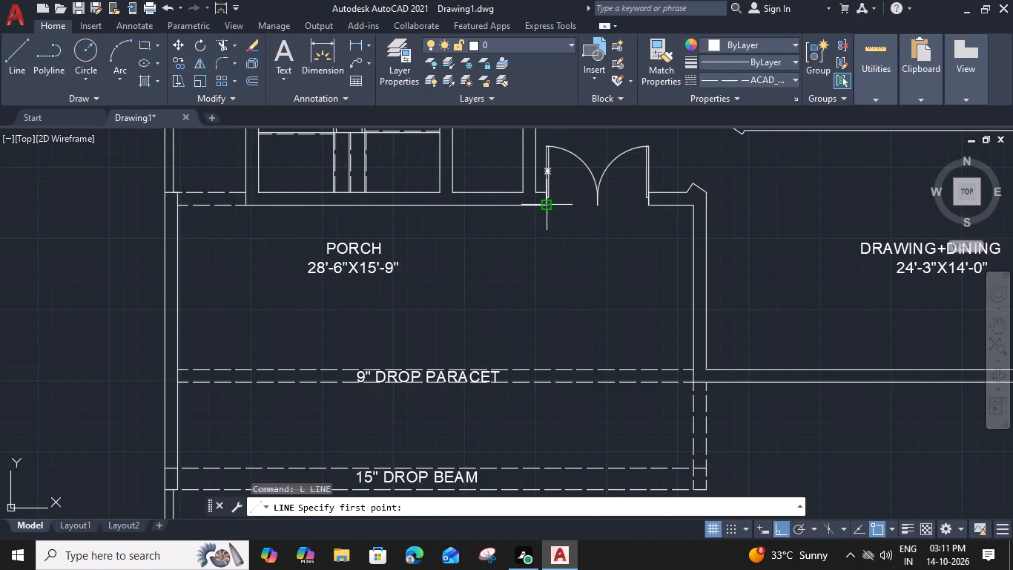
{"action": "middle_click_drag", "start_coordinate": [547, 433], "coordinate": [529, 359]}
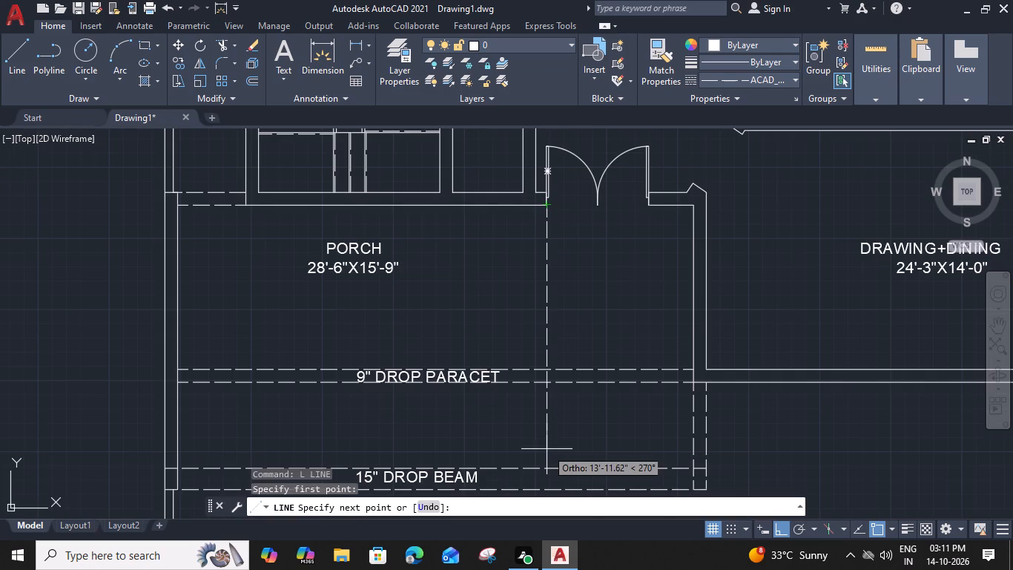
{"action": "left_click", "coordinate": [529, 414]}
{"action": "key", "text": "Escape"}
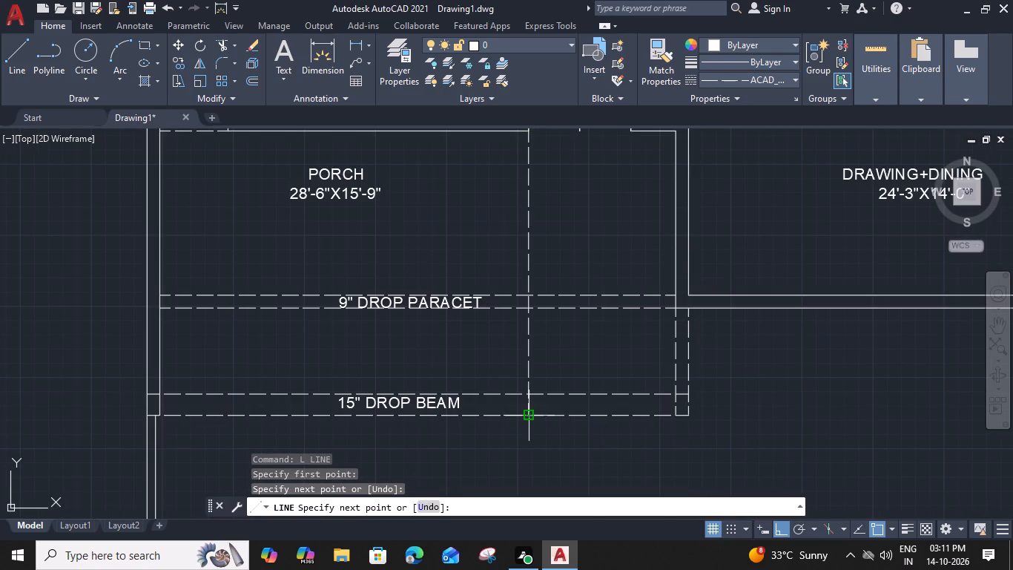
Offset the vertical dashed line 9" toward the DRAWING+DINING room.
{"action": "left_click", "coordinate": [527, 239]}
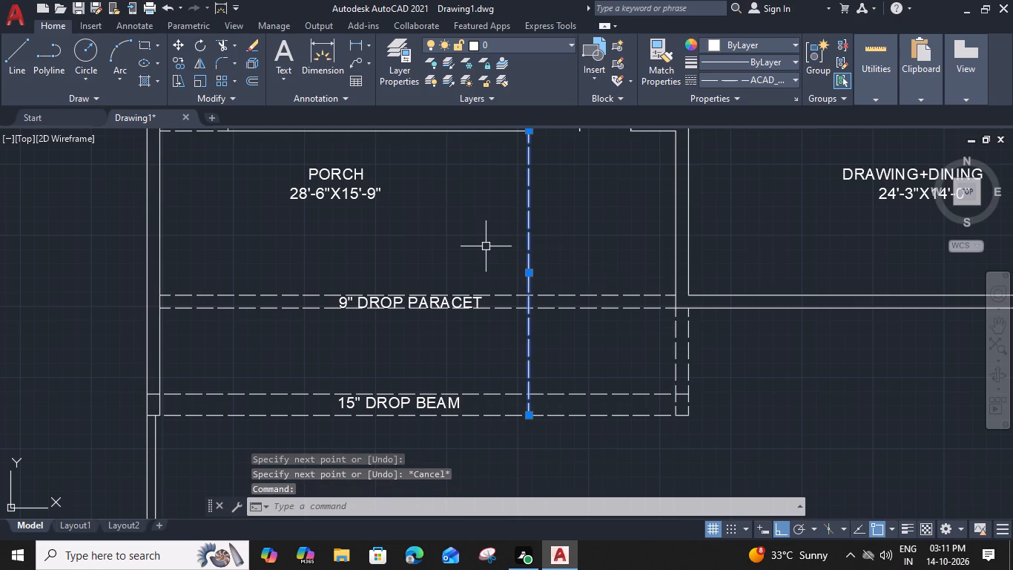
{"action": "type", "text": "O 9\""}
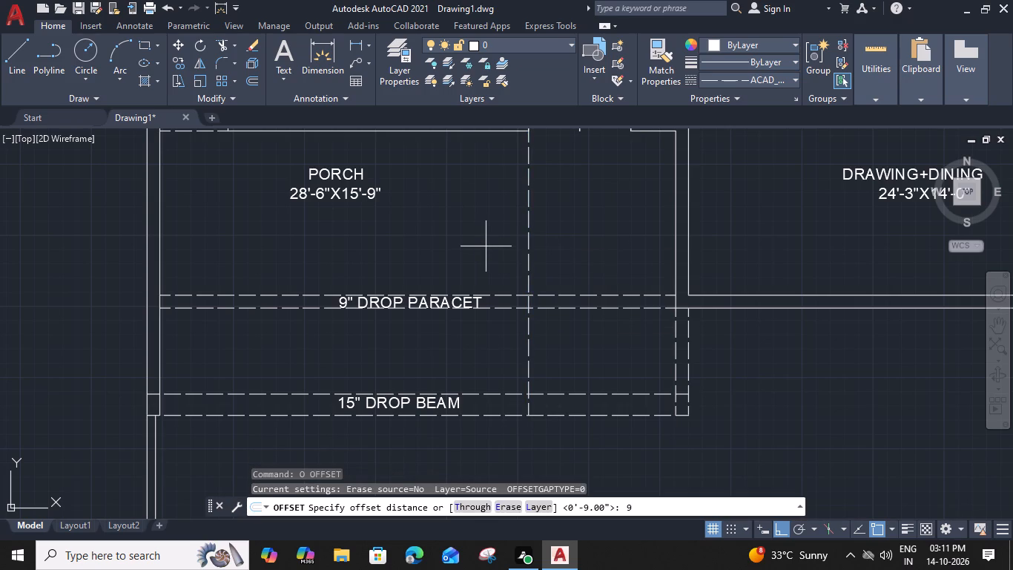
{"action": "key", "text": "Return"}
{"action": "left_click", "coordinate": [612, 257]}
{"action": "key", "text": "Escape"}
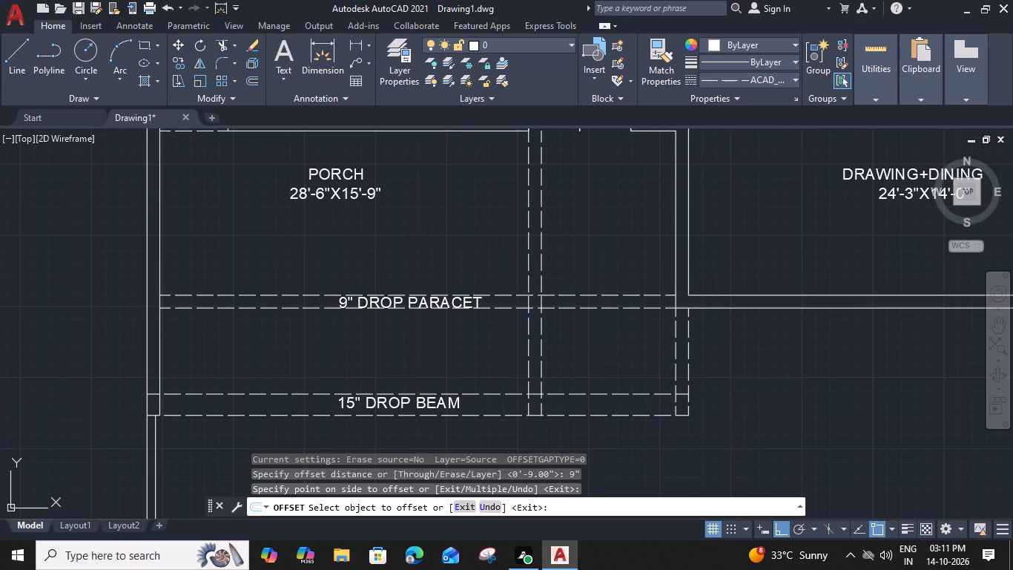
Draw a short horizontal line closing the vertical dashed pair's end at the double door's jamb.
{"action": "middle_click_drag", "start_coordinate": [510, 221], "coordinate": [484, 350]}
{"action": "scroll", "coordinate": [516, 247], "scroll_direction": "up", "scroll_amount": 4}
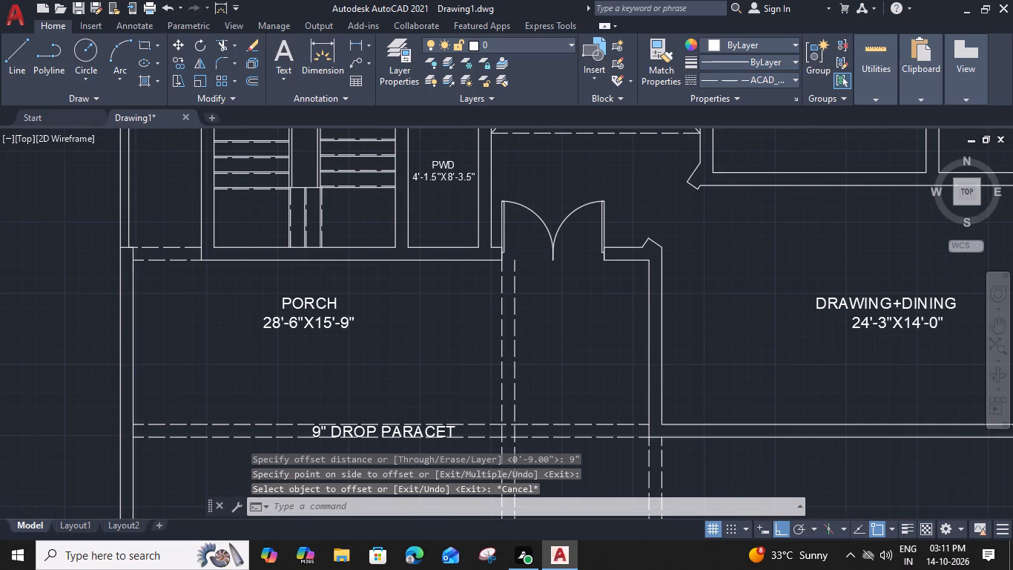
{"action": "type", "text": "L"}
{"action": "key", "text": "space"}
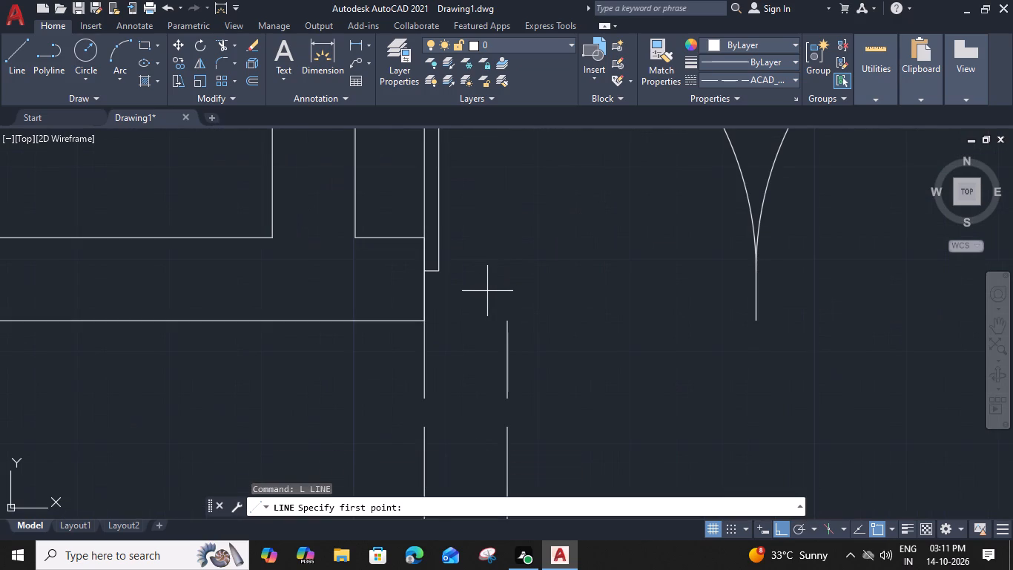
{"action": "left_click", "coordinate": [426, 322]}
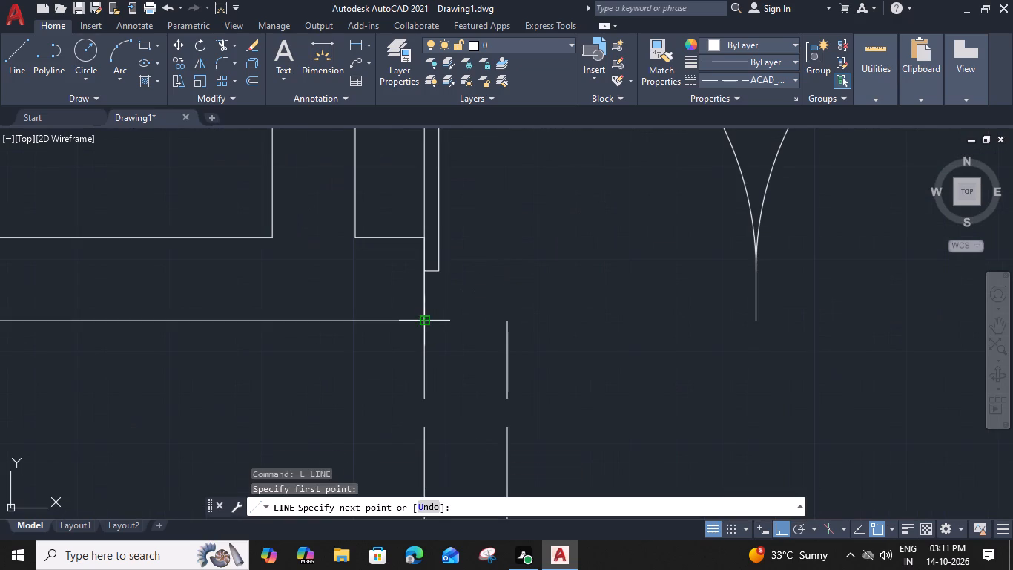
{"action": "left_click", "coordinate": [506, 320]}
{"action": "key", "text": "Escape"}
{"action": "scroll", "coordinate": [506, 320], "scroll_direction": "down", "scroll_amount": 3}
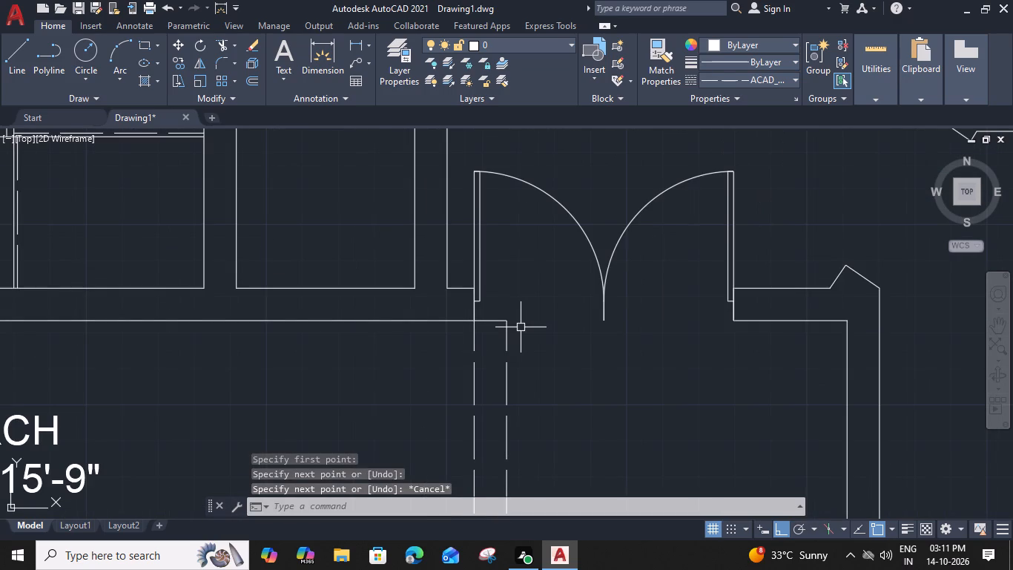
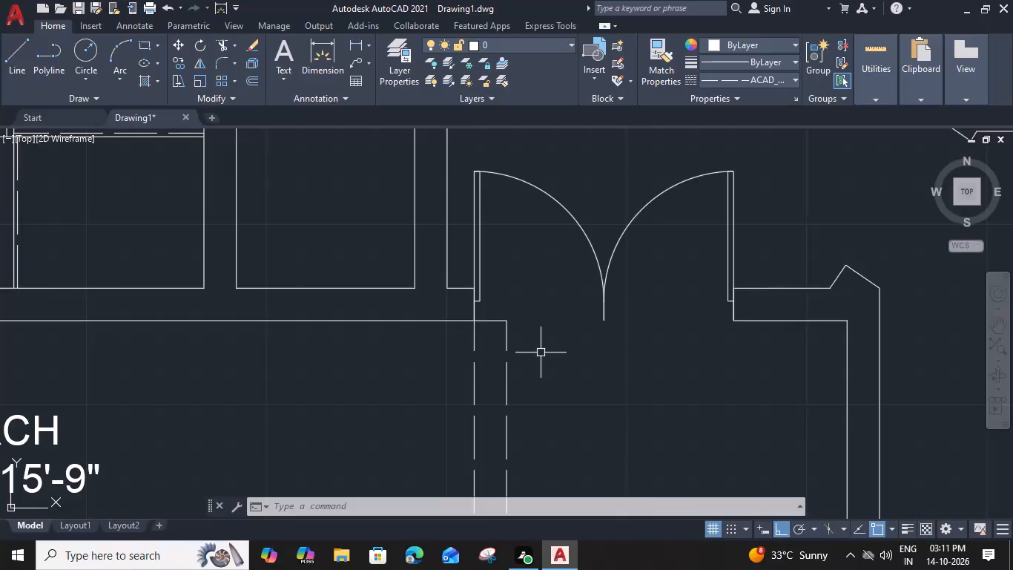
Draw a horizontal line across the double door opening from its DRAWING+DINING-side jamb corner to the nearer vertical dashed line.
{"action": "middle_click_drag", "start_coordinate": [539, 378], "coordinate": [596, 206]}
{"action": "scroll", "coordinate": [595, 208], "scroll_direction": "down", "scroll_amount": 2}
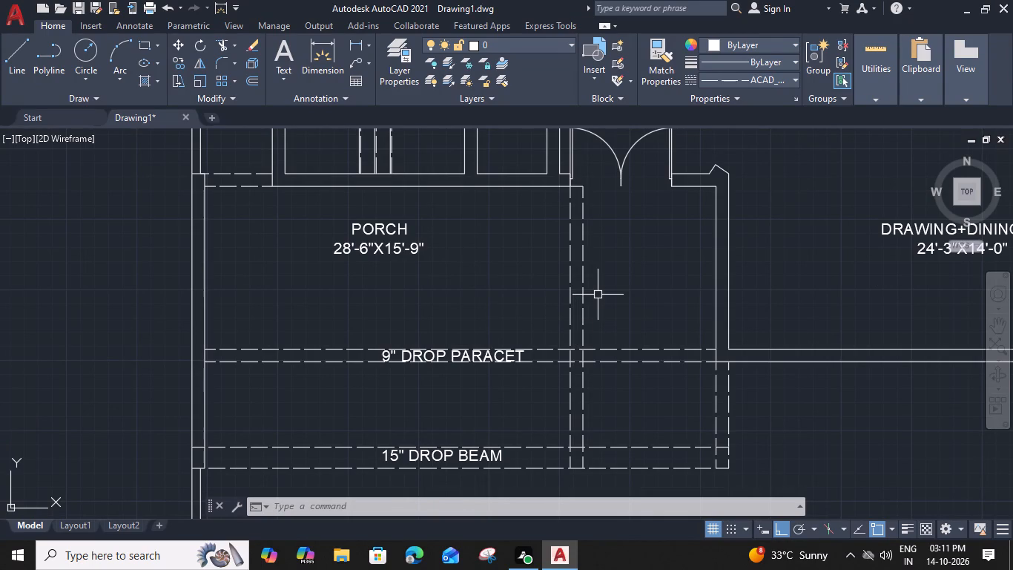
{"action": "middle_click_drag", "start_coordinate": [597, 248], "coordinate": [541, 303]}
{"action": "scroll", "coordinate": [550, 230], "scroll_direction": "up", "scroll_amount": 2}
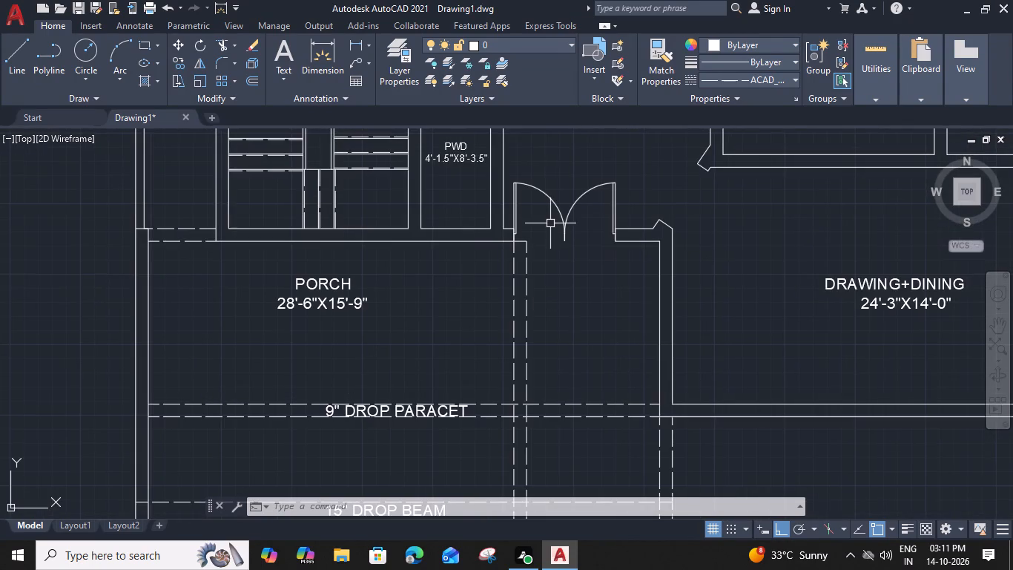
{"action": "type", "text": "L"}
{"action": "key", "text": "space"}
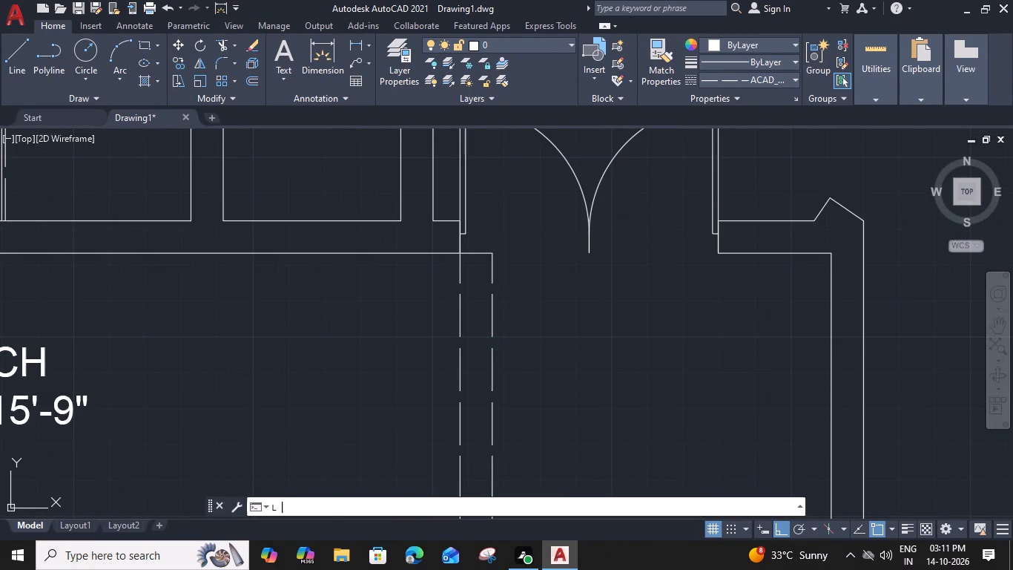
{"action": "key", "text": "Escape"}
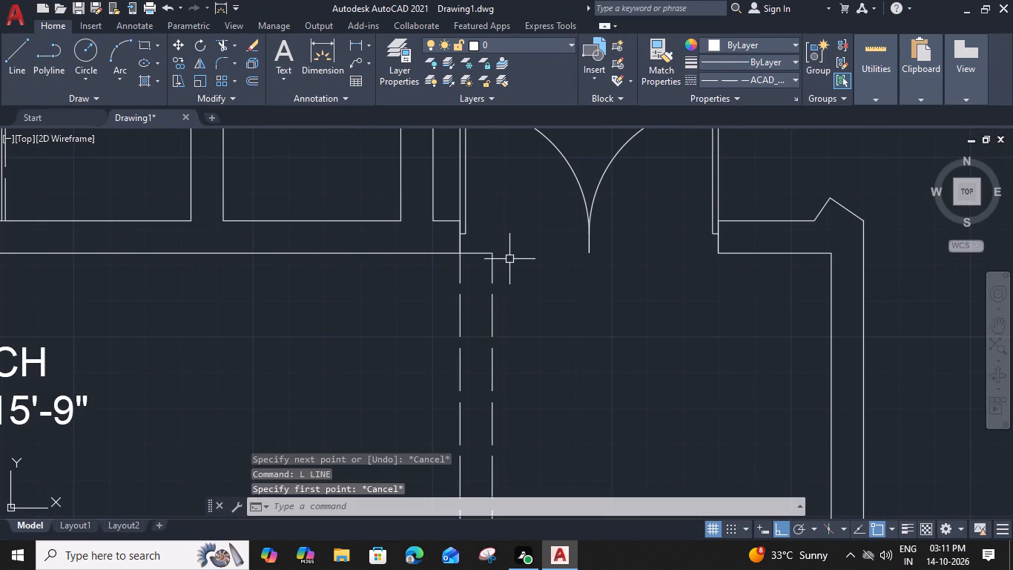
{"action": "type", "text": "L"}
{"action": "key", "text": "space"}
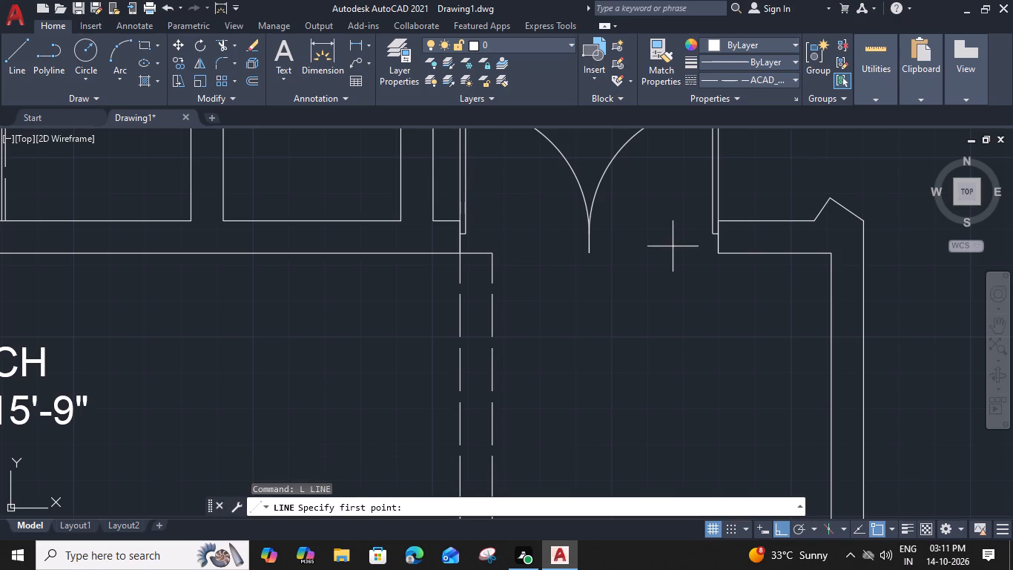
{"action": "left_click", "coordinate": [717, 255]}
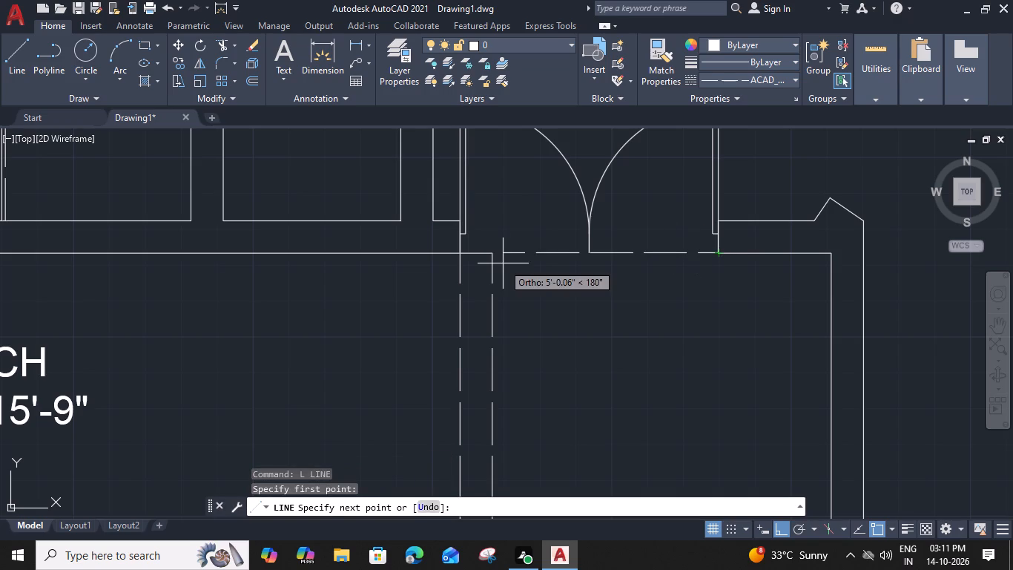
{"action": "left_click", "coordinate": [492, 254]}
{"action": "key", "text": "Escape"}
Change the linetype of the line across the door opening to ByLayer.
{"action": "left_click", "coordinate": [545, 253]}
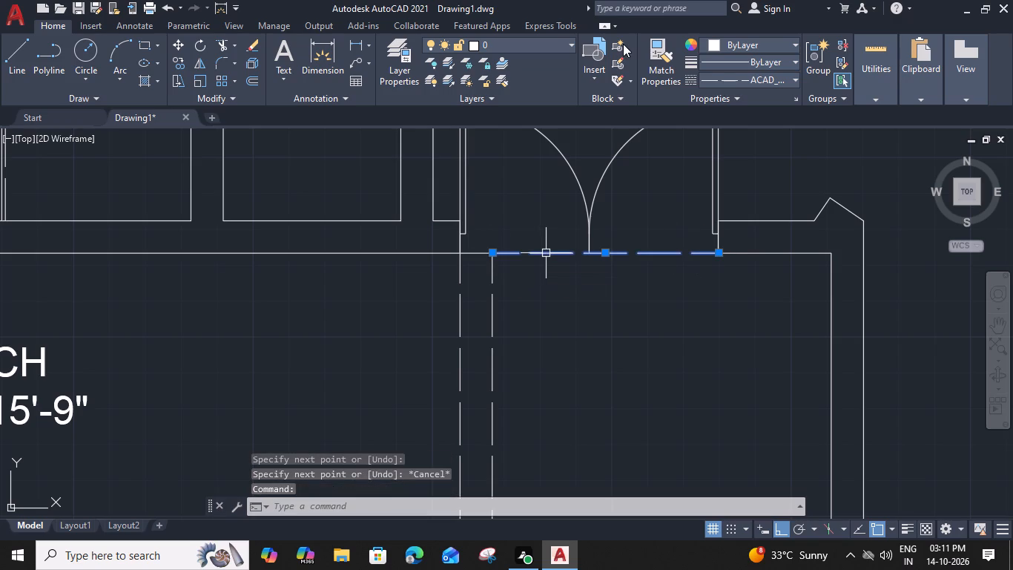
{"action": "left_click", "coordinate": [779, 78]}
{"action": "left_click", "coordinate": [785, 103]}
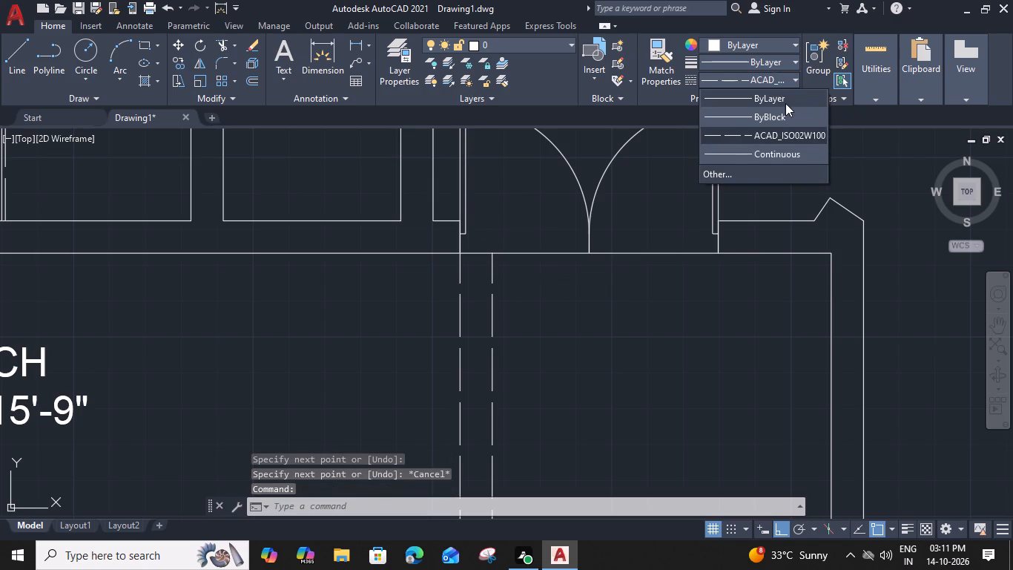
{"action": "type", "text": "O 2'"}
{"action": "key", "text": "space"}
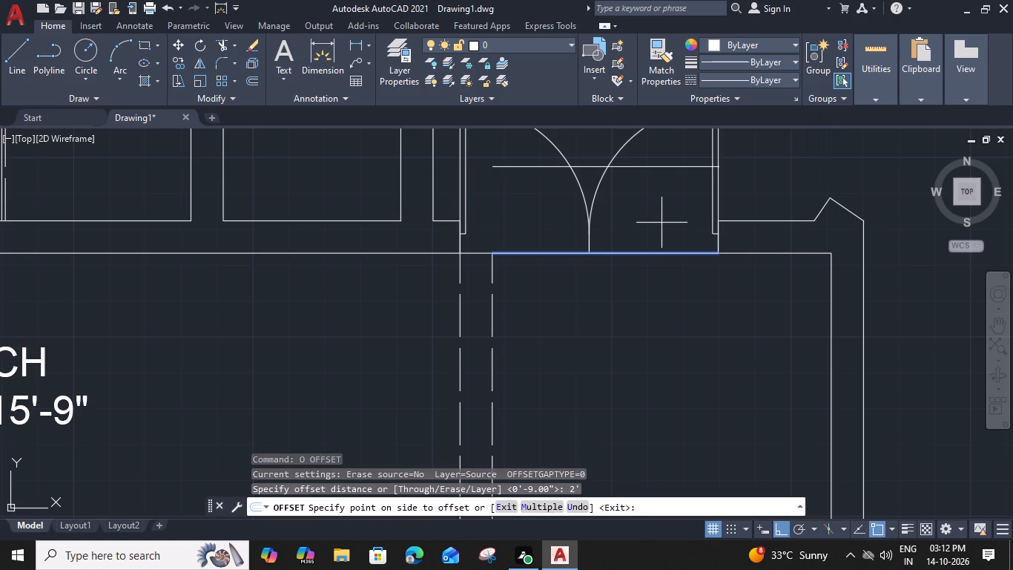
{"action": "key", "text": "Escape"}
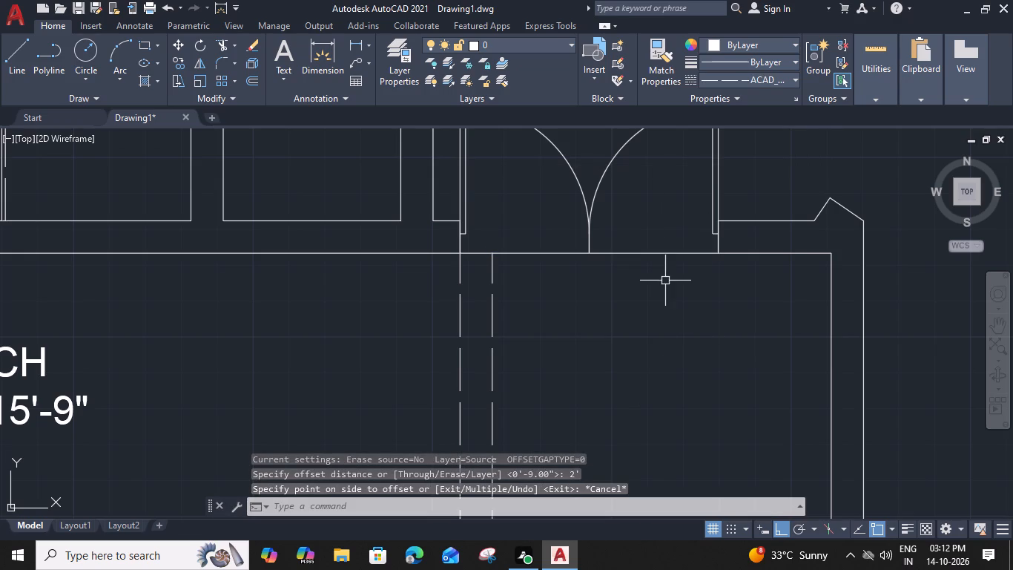
Offset the door opening line 2'9" into the porch.
{"action": "left_click", "coordinate": [665, 256]}
{"action": "type", "text": "O 2'9\""}
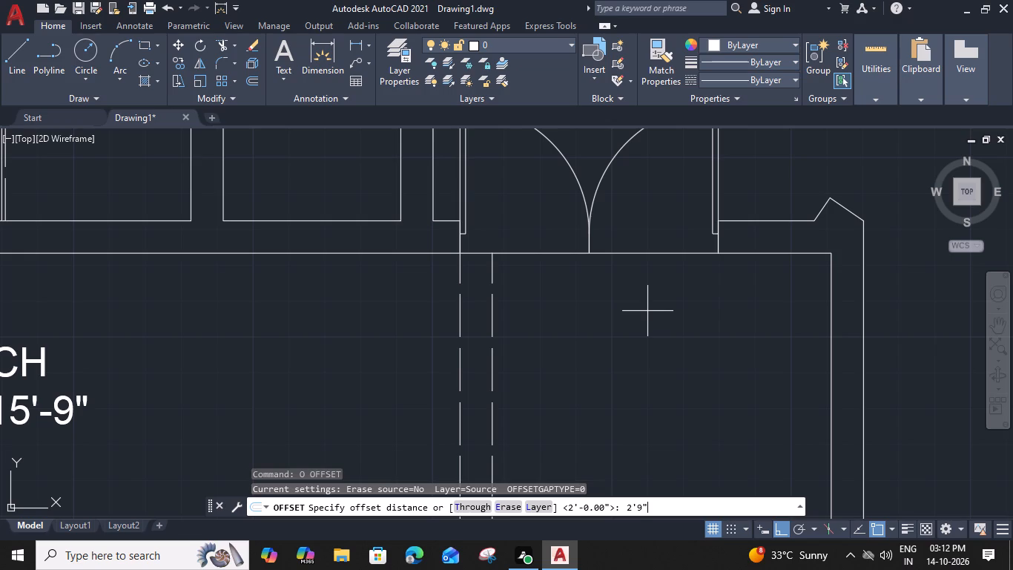
{"action": "key", "text": "Return"}
{"action": "left_click", "coordinate": [654, 335]}
{"action": "key", "text": "Escape"}
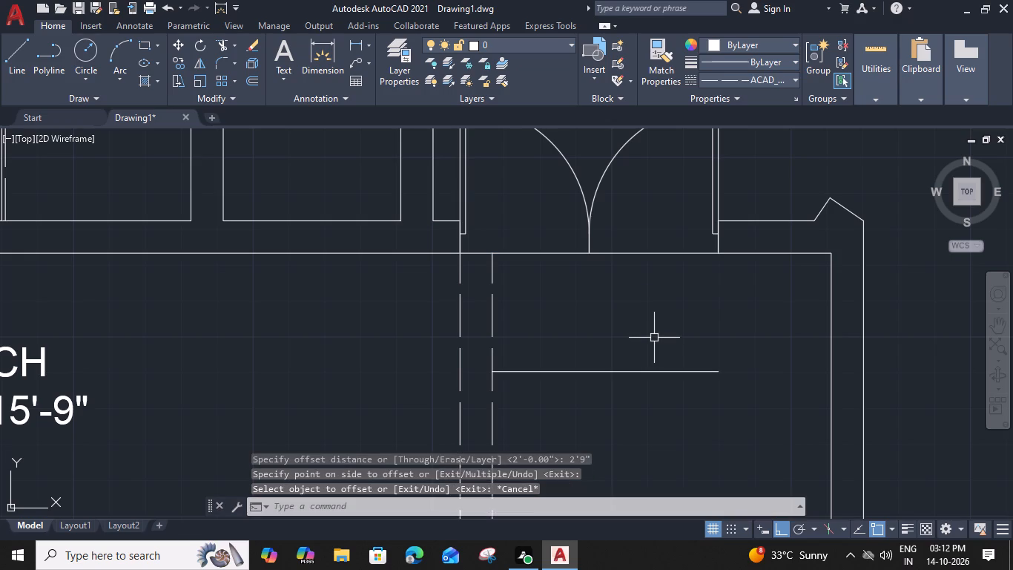
Offset the new horizontal line 11" away from the door, and repeat 11" from that copy to make three step lines.
{"action": "middle_click_drag", "start_coordinate": [650, 335], "coordinate": [607, 246]}
{"action": "left_click", "coordinate": [623, 285]}
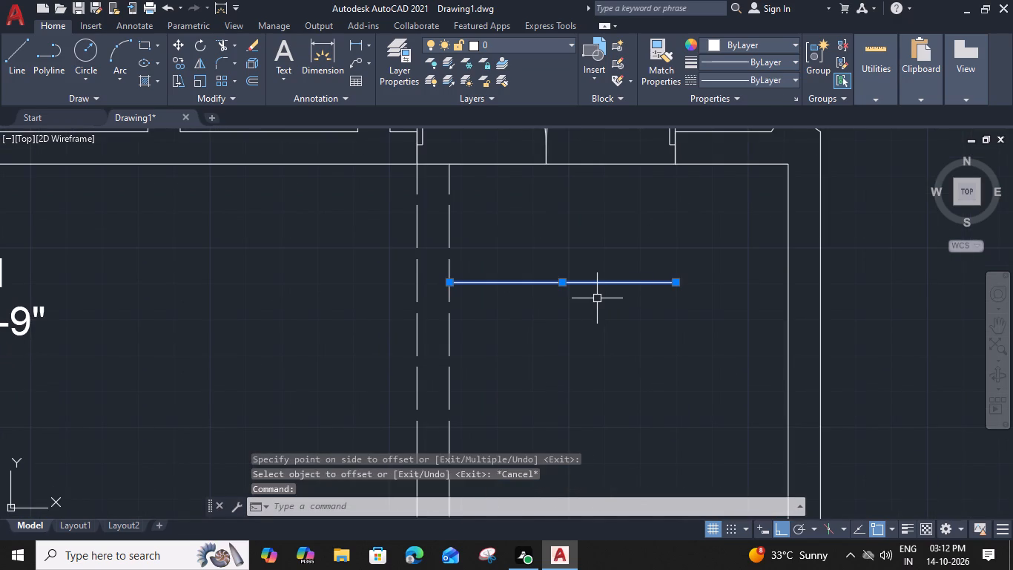
{"action": "type", "text": "O 11\""}
{"action": "key", "text": "Return"}
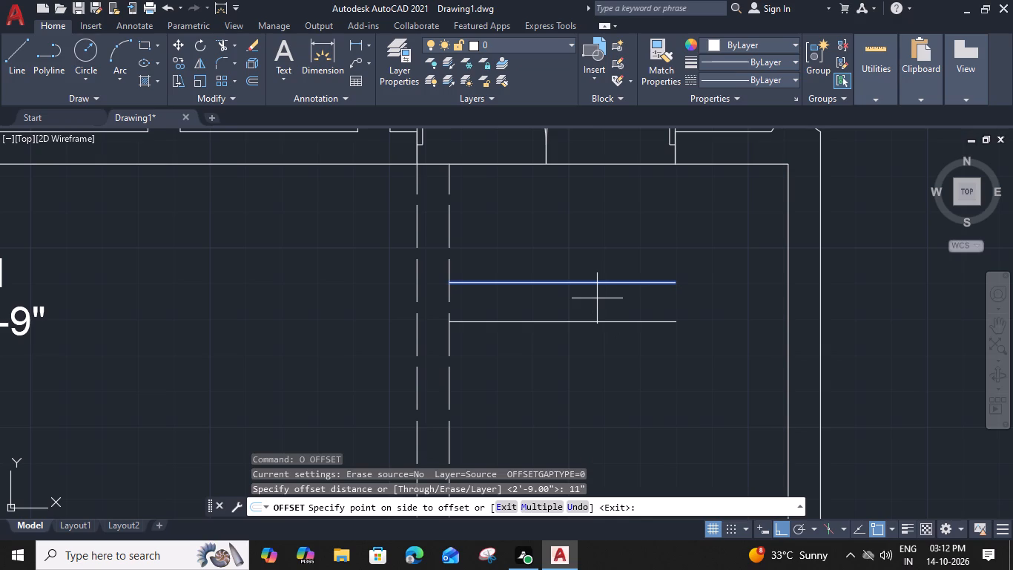
{"action": "left_click", "coordinate": [583, 365]}
{"action": "left_click", "coordinate": [600, 324]}
{"action": "left_click", "coordinate": [607, 381]}
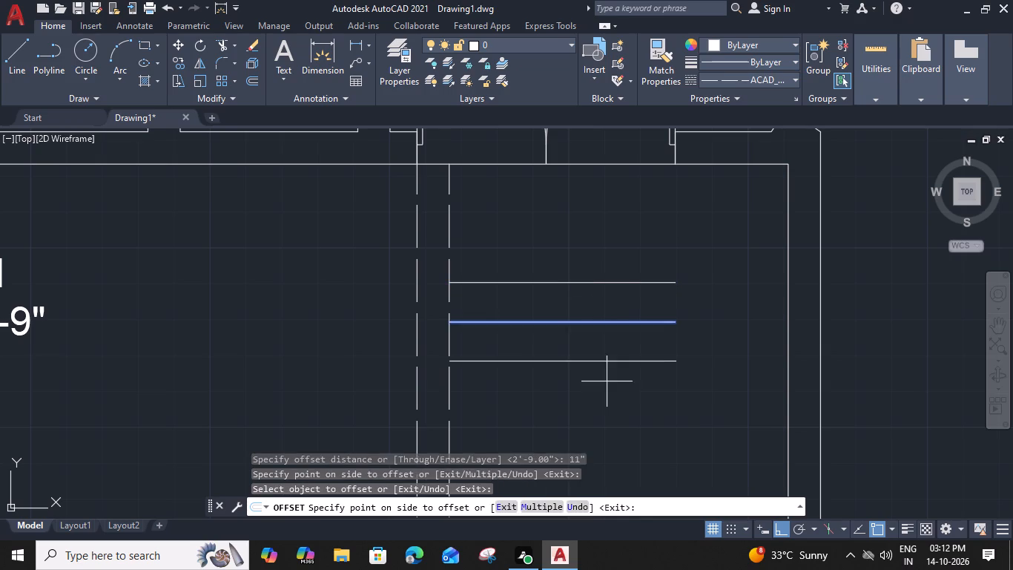
{"action": "key", "text": "Escape"}
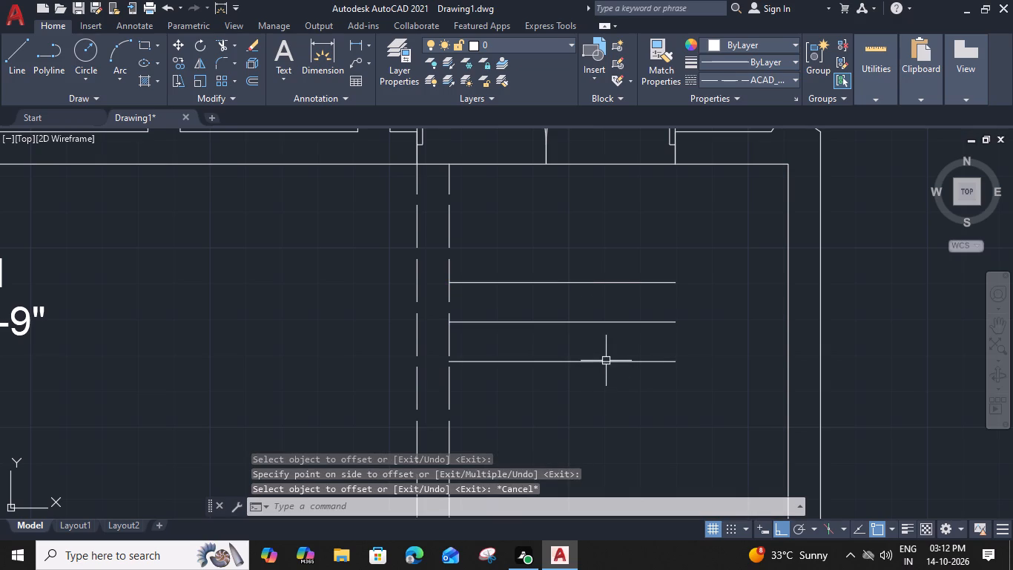
Extend the three horizontal step lines to the porch-side face of the DRAWING+DINING wall.
{"action": "middle_click_drag", "start_coordinate": [711, 317], "coordinate": [641, 320]}
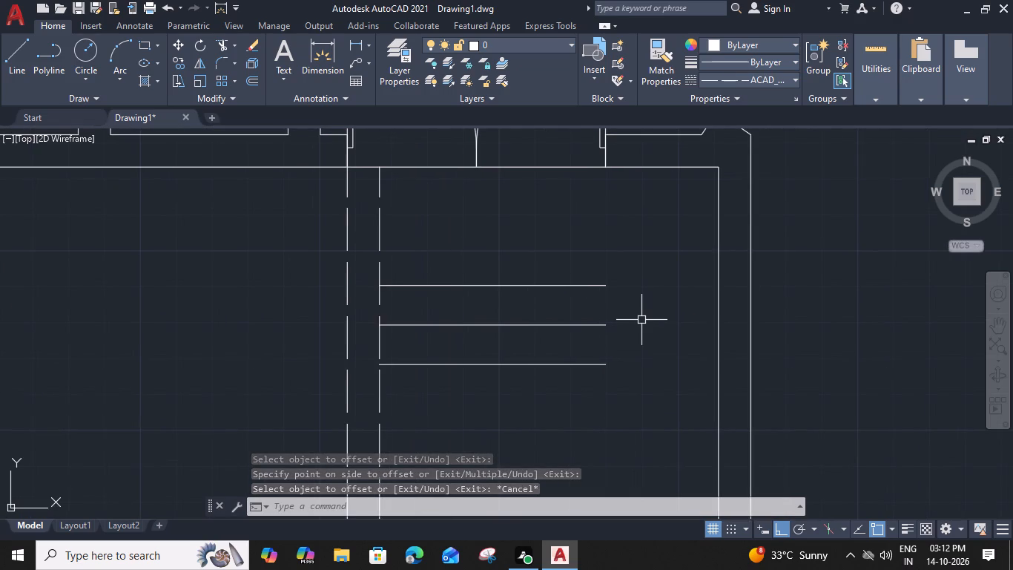
{"action": "type", "text": "EX"}
{"action": "key", "text": "space"}
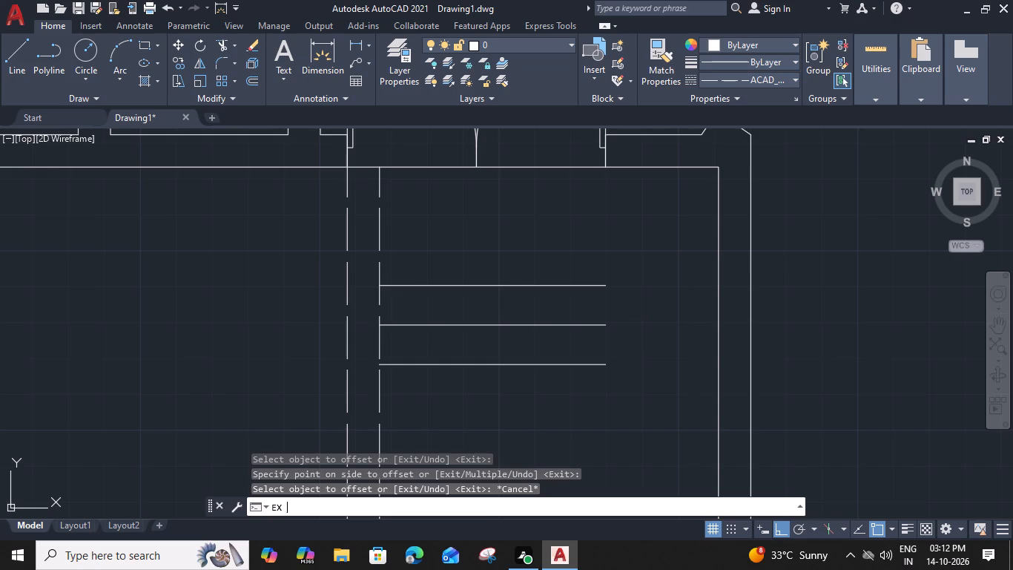
{"action": "left_click", "coordinate": [586, 284]}
{"action": "left_click", "coordinate": [594, 324]}
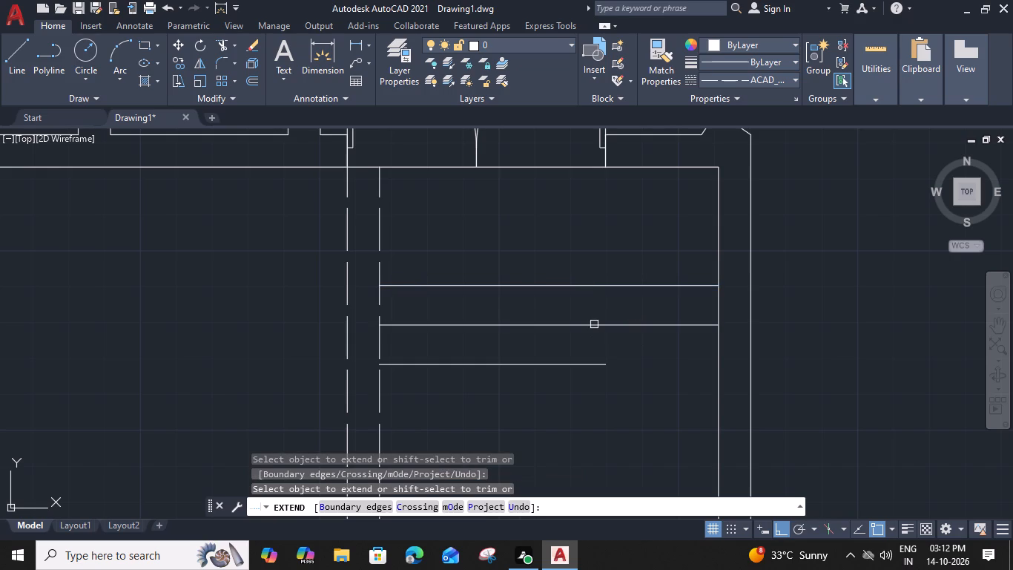
{"action": "left_click", "coordinate": [590, 364]}
{"action": "key", "text": "Escape"}
With the current linetype set to ByLayer, draw a vertical line from the porch wall, aligned with PWD's door-side inner face, past the step lines.
{"action": "middle_click_drag", "start_coordinate": [322, 257], "coordinate": [362, 251]}
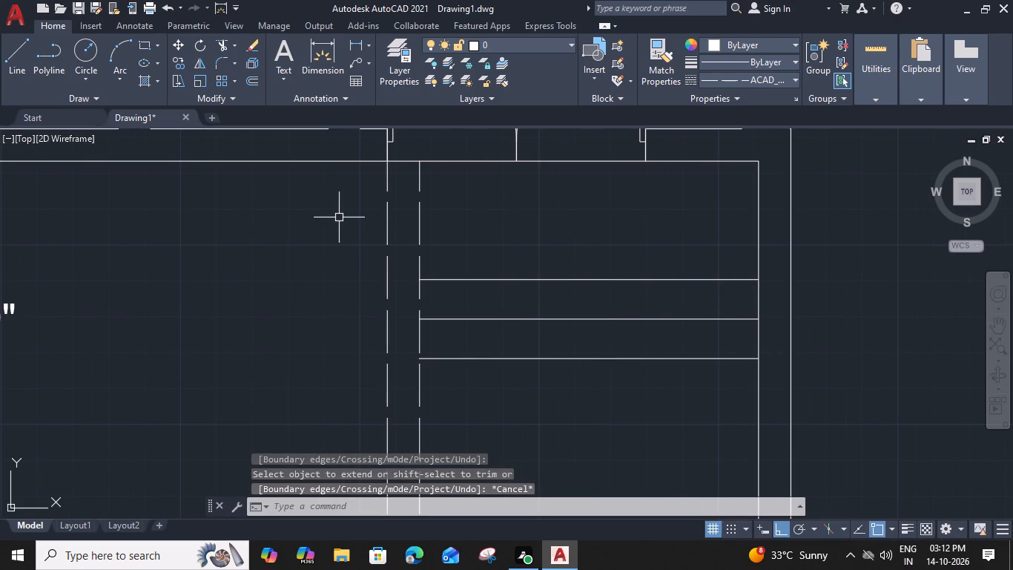
{"action": "left_click", "coordinate": [757, 72]}
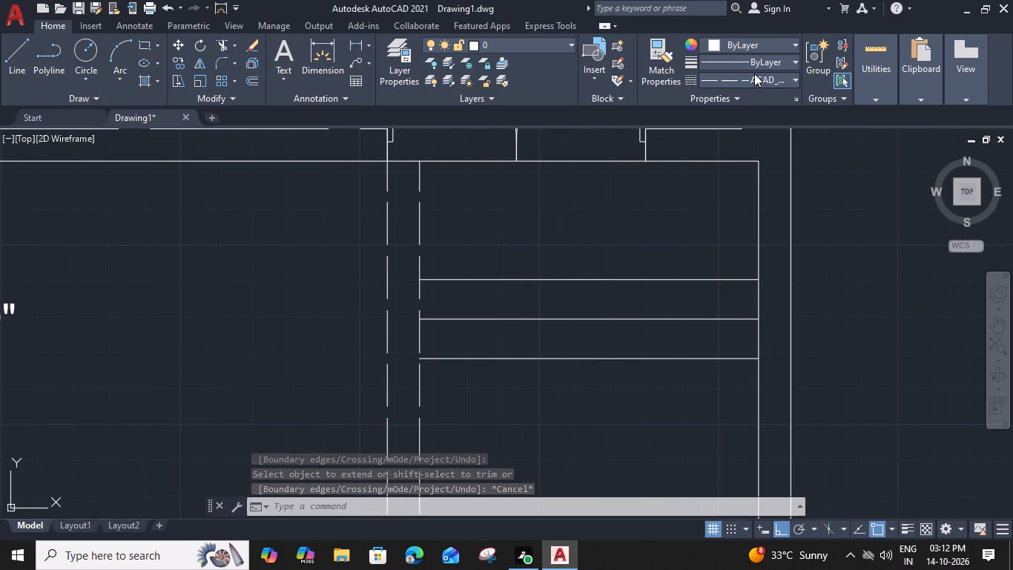
{"action": "left_click", "coordinate": [756, 99]}
{"action": "middle_click_drag", "start_coordinate": [318, 255], "coordinate": [376, 255]}
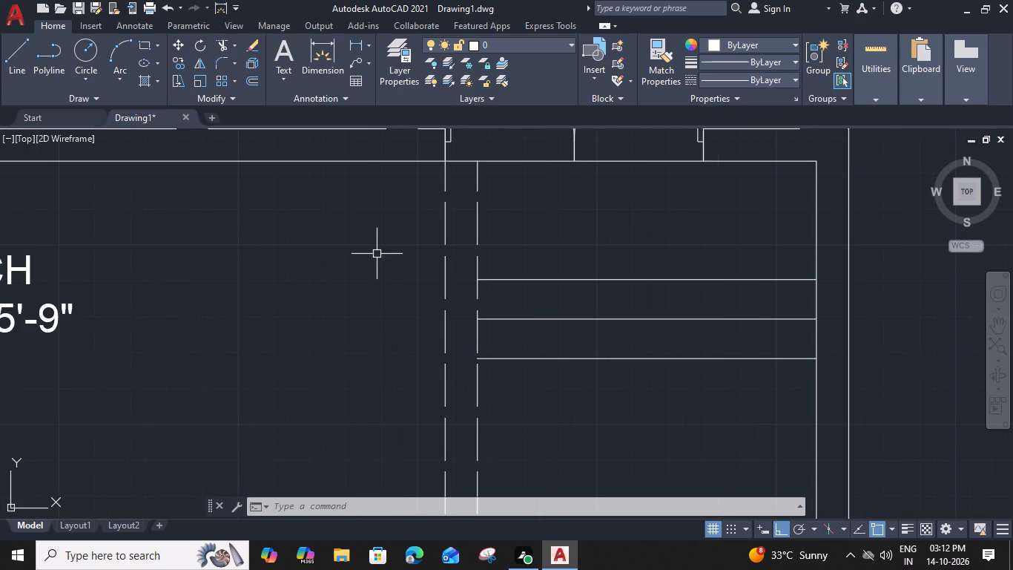
{"action": "key", "text": "l"}
{"action": "key", "text": "space"}
{"action": "middle_click_drag", "start_coordinate": [377, 224], "coordinate": [372, 245]}
{"action": "middle_click_drag", "start_coordinate": [372, 245], "coordinate": [377, 252]}
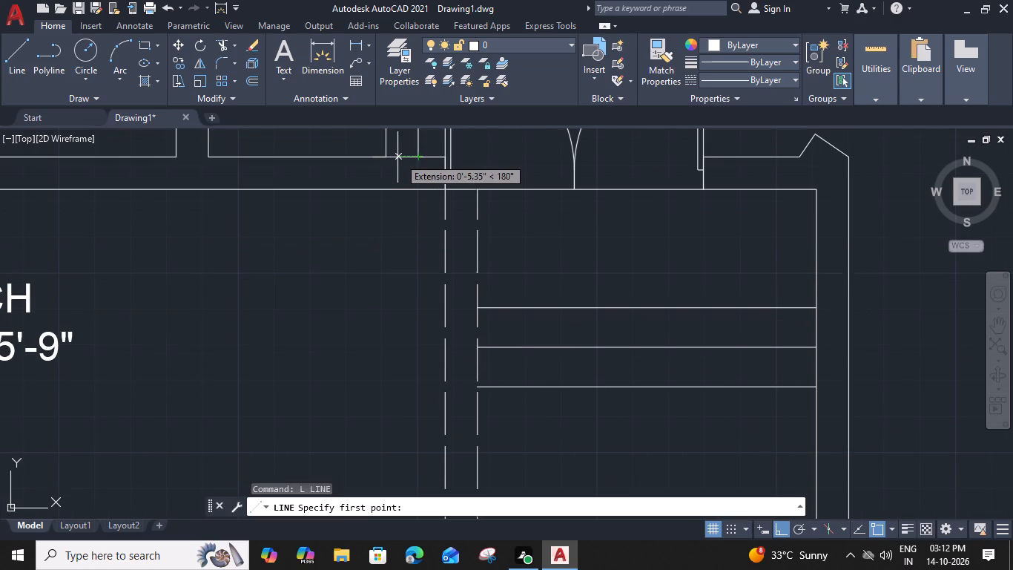
{"action": "left_click", "coordinate": [386, 191]}
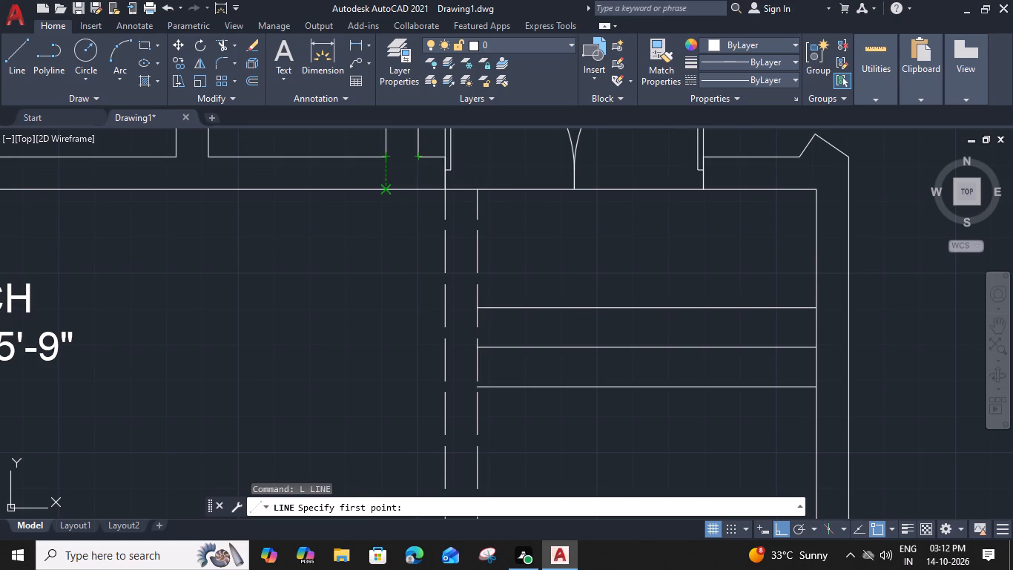
{"action": "left_click", "coordinate": [390, 424]}
{"action": "key", "text": "Escape"}
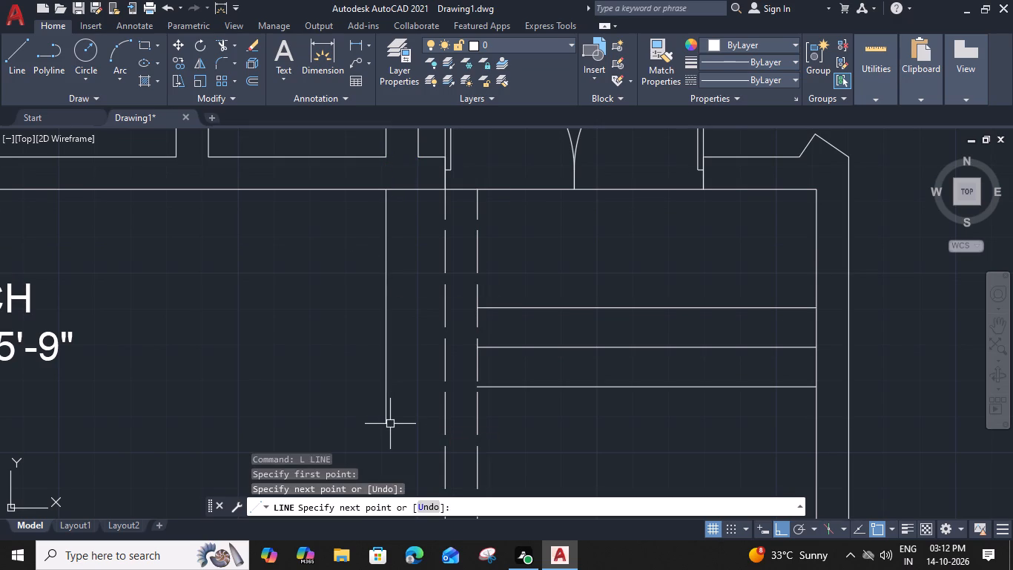
Extend the three step lines to the new vertical line and trim that line's overhang beyond the outermost step line.
{"action": "key", "text": "e"}
{"action": "type", "text": "X"}
{"action": "key", "text": "space"}
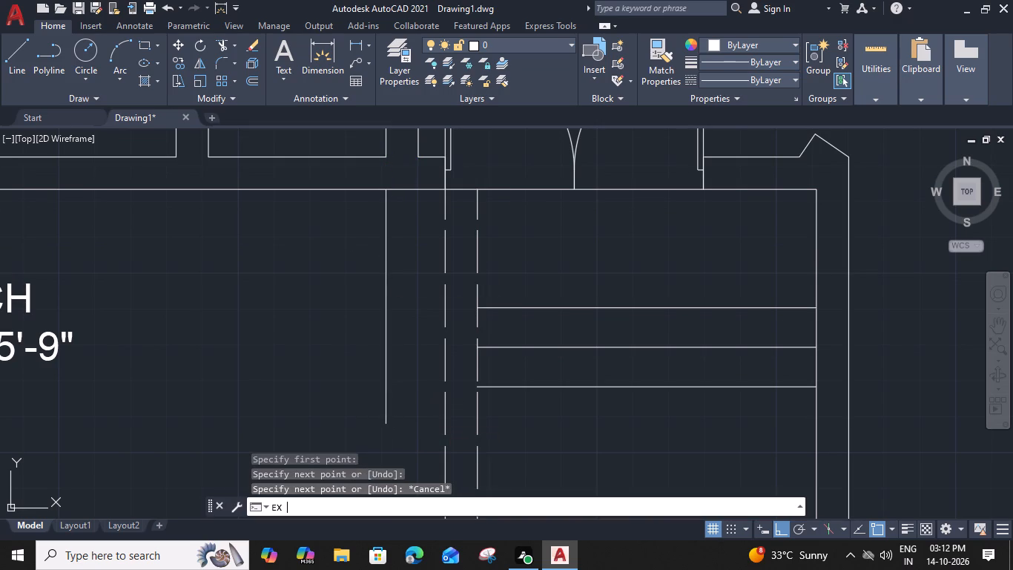
{"action": "left_click", "coordinate": [544, 308]}
{"action": "left_click", "coordinate": [540, 305]}
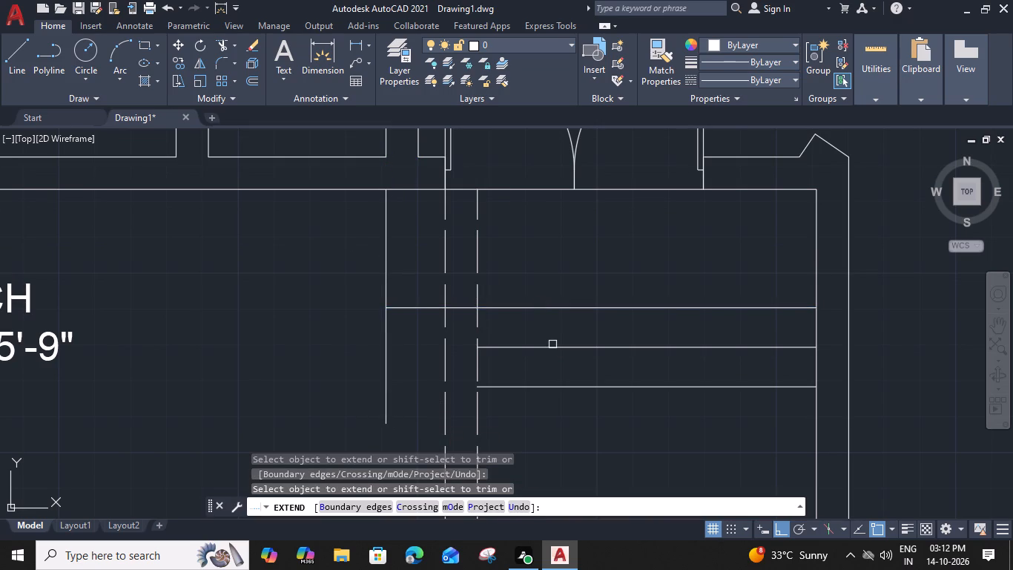
{"action": "left_click", "coordinate": [552, 344]}
{"action": "left_click", "coordinate": [535, 346]}
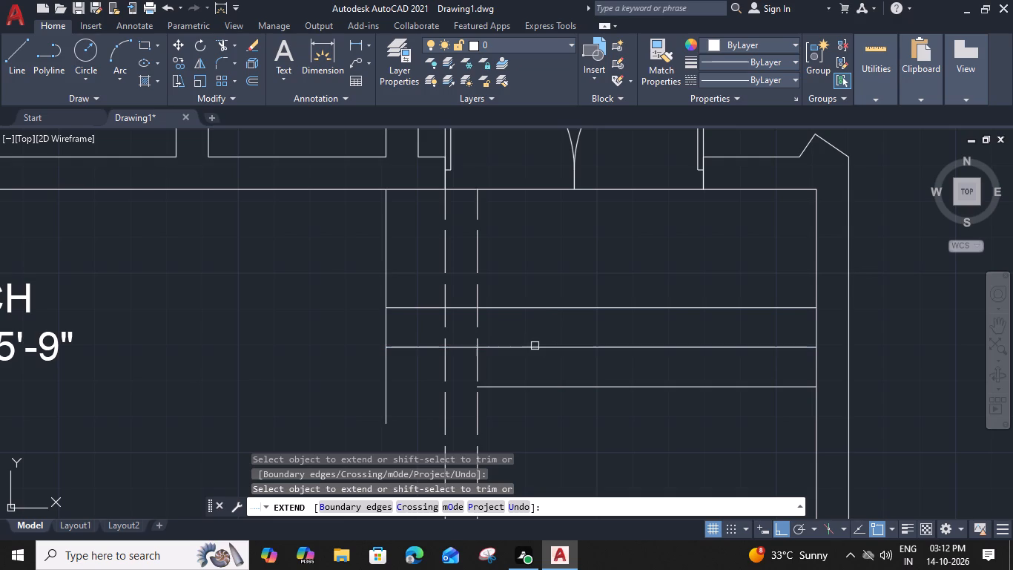
{"action": "left_click", "coordinate": [552, 387]}
{"action": "left_click", "coordinate": [537, 389]}
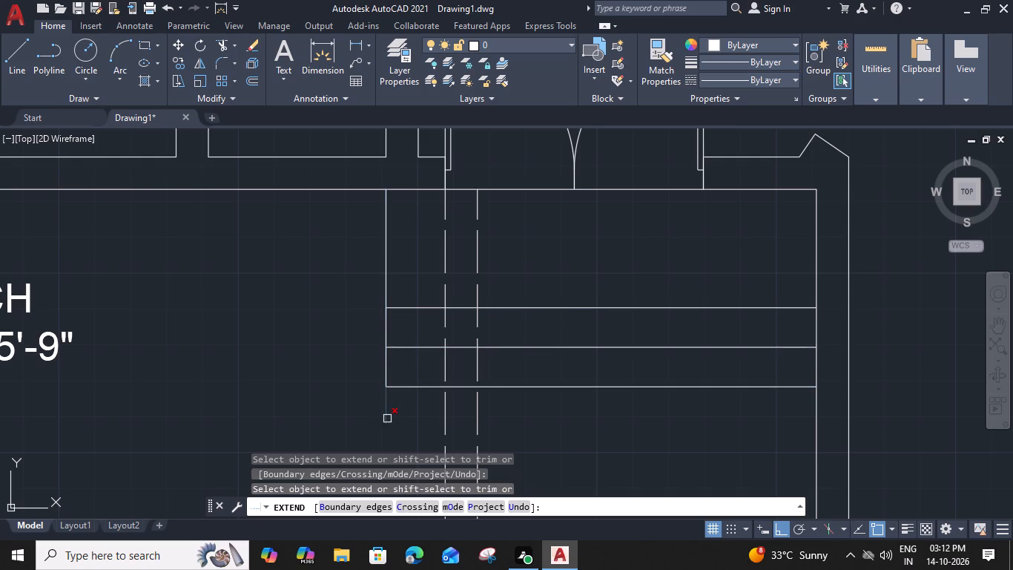
{"action": "left_click", "coordinate": [385, 409], "text": "shift"}
{"action": "key", "text": "Escape"}
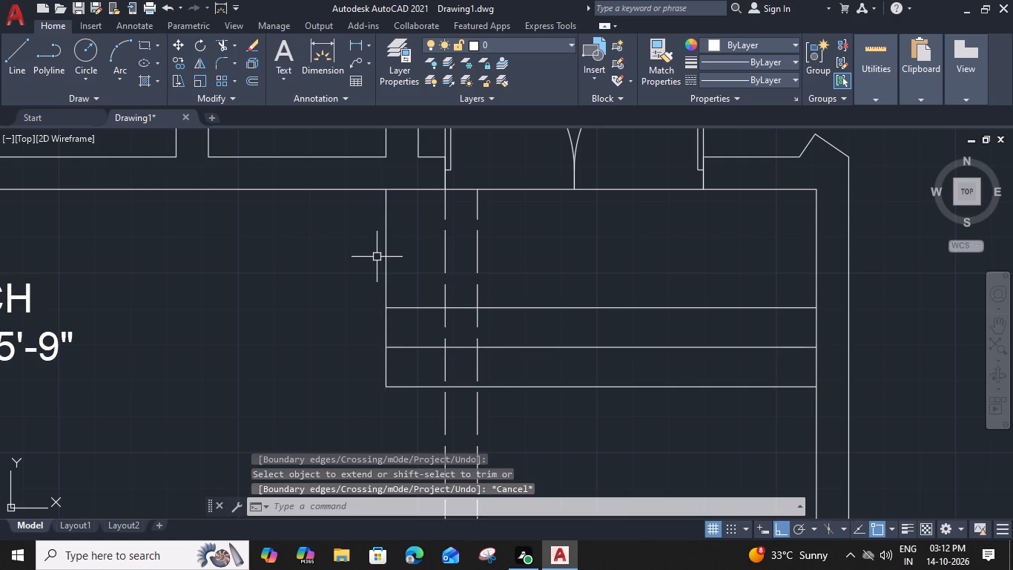
Offset the vertical line at the steps' end 3" toward the PORCH label.
{"action": "left_click", "coordinate": [387, 265]}
{"action": "type", "text": "O 3\""}
{"action": "key", "text": "Return"}
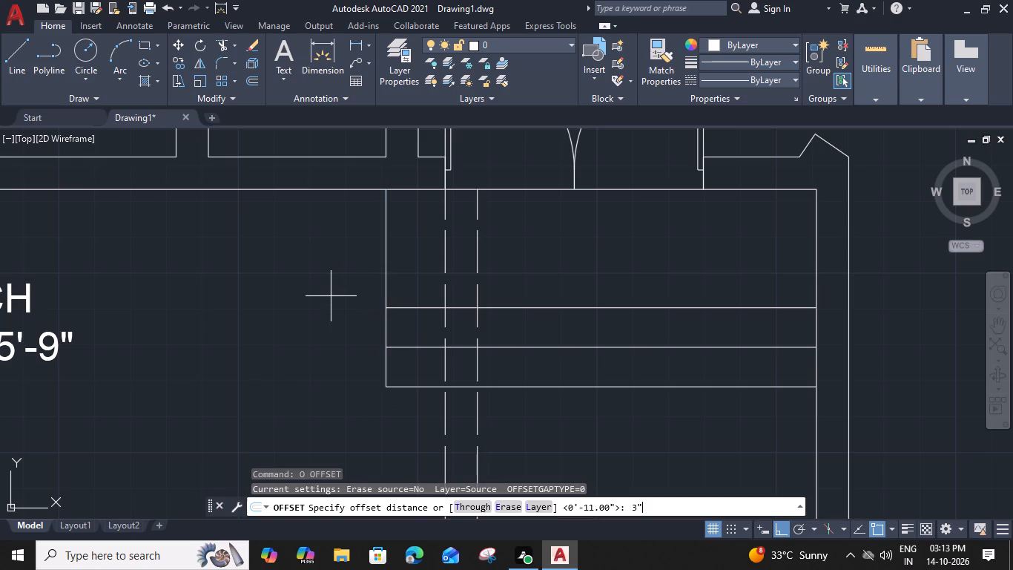
{"action": "left_click_drag", "start_coordinate": [320, 298], "coordinate": [311, 297]}
{"action": "key", "text": "Escape"}
Offset the outermost horizontal step line 3" outward, away from the double door.
{"action": "scroll", "coordinate": [372, 393], "scroll_direction": "up", "scroll_amount": 3}
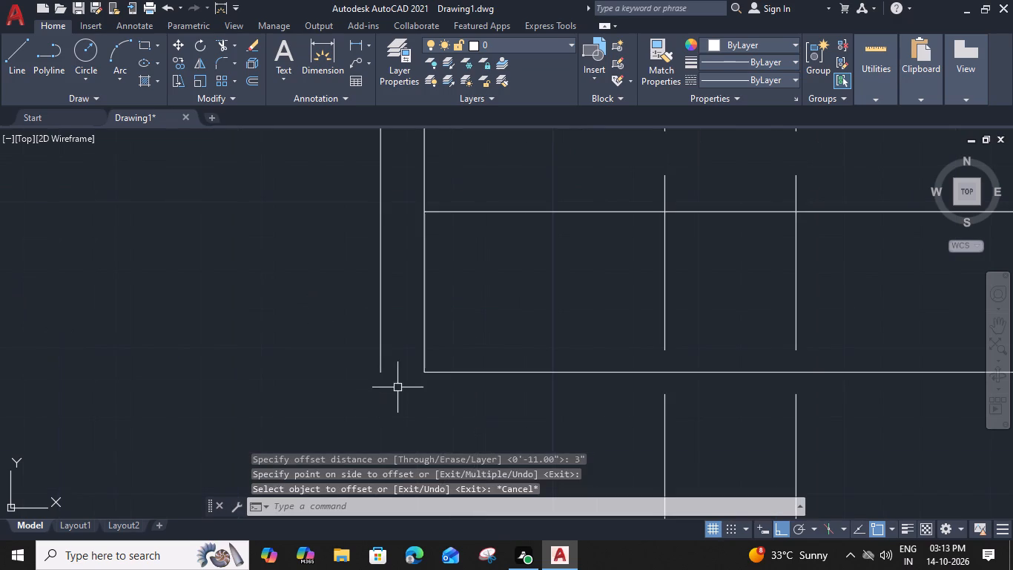
{"action": "middle_click_drag", "start_coordinate": [403, 376], "coordinate": [407, 329]}
{"action": "left_click", "coordinate": [453, 325]}
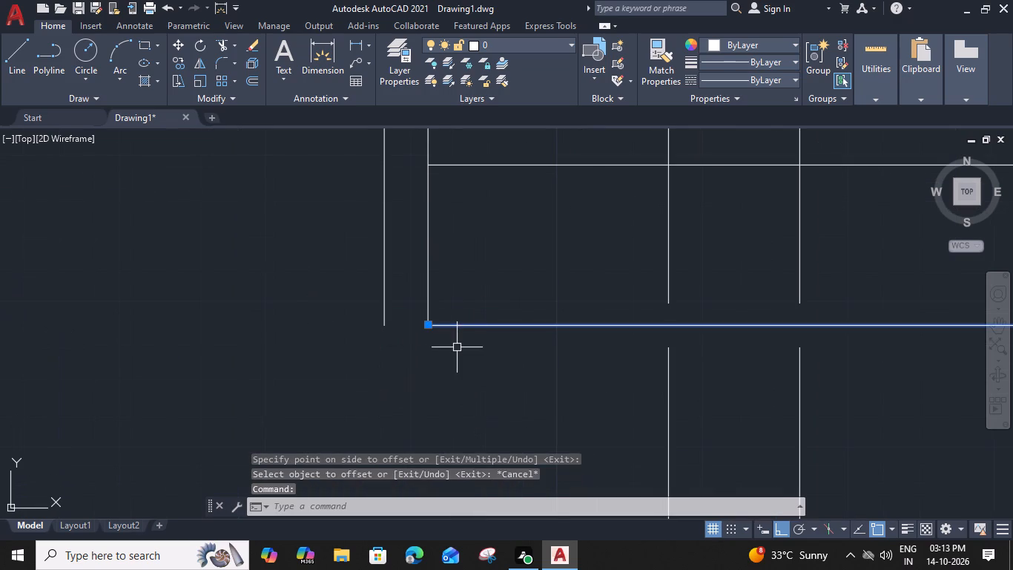
{"action": "type", "text": "O 3\""}
{"action": "key", "text": "Return"}
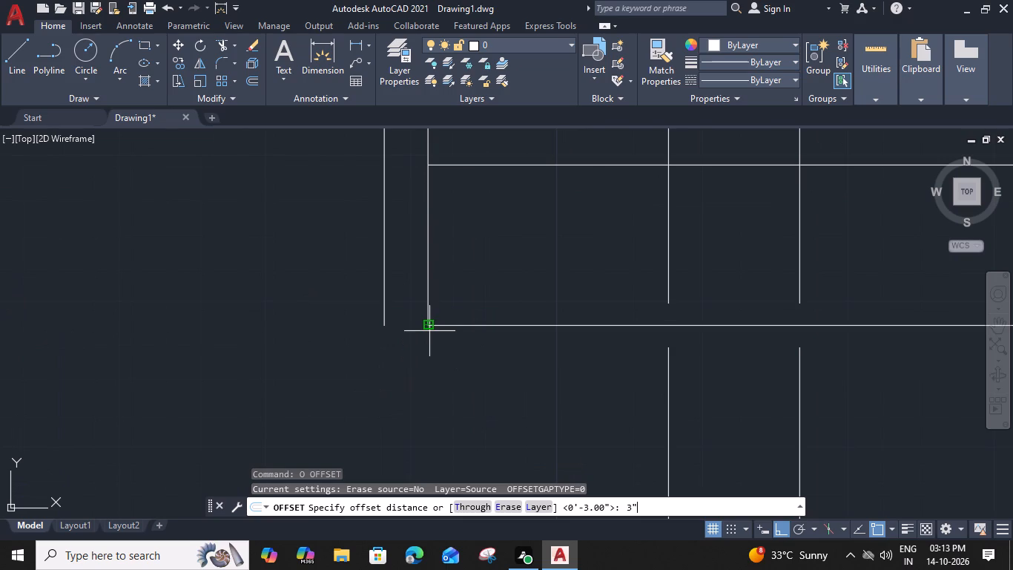
{"action": "left_click", "coordinate": [415, 358]}
{"action": "key", "text": "Escape"}
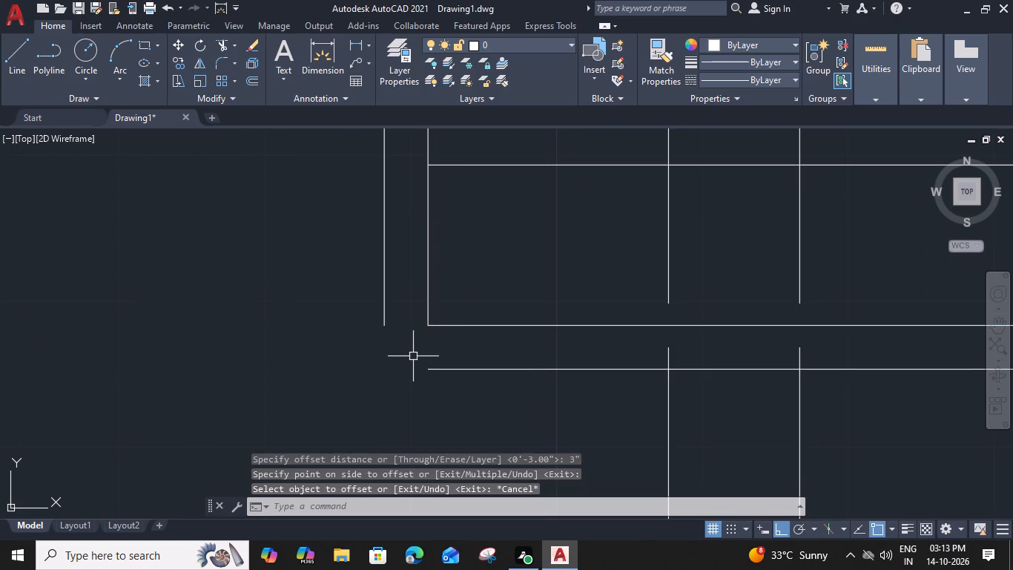
Extend the steps' inner end line to the new 3" offset line and join the outer vertical line to it with a zero-radius Fillet.
{"action": "type", "text": "EX"}
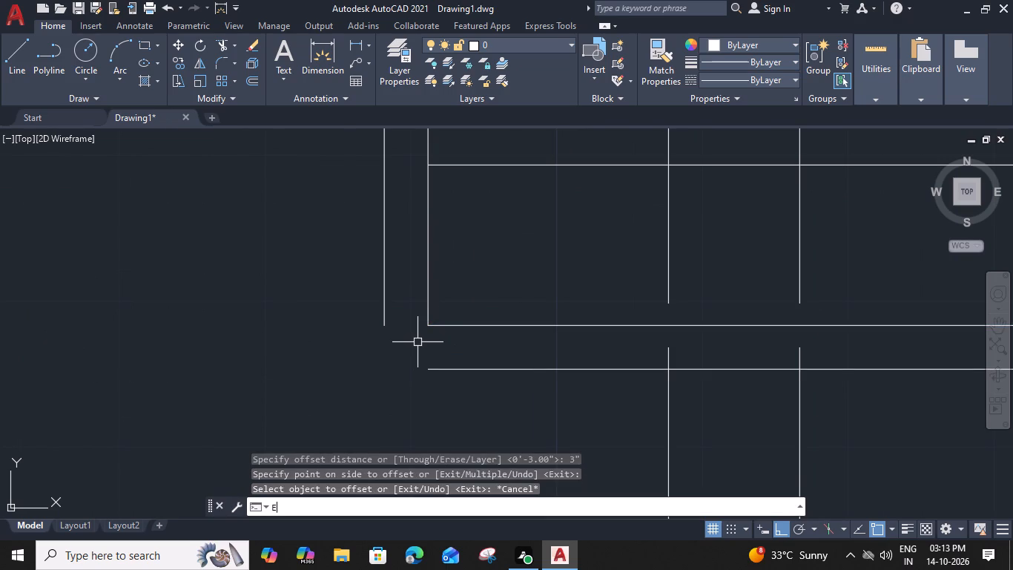
{"action": "key", "text": "space"}
{"action": "left_click", "coordinate": [429, 297]}
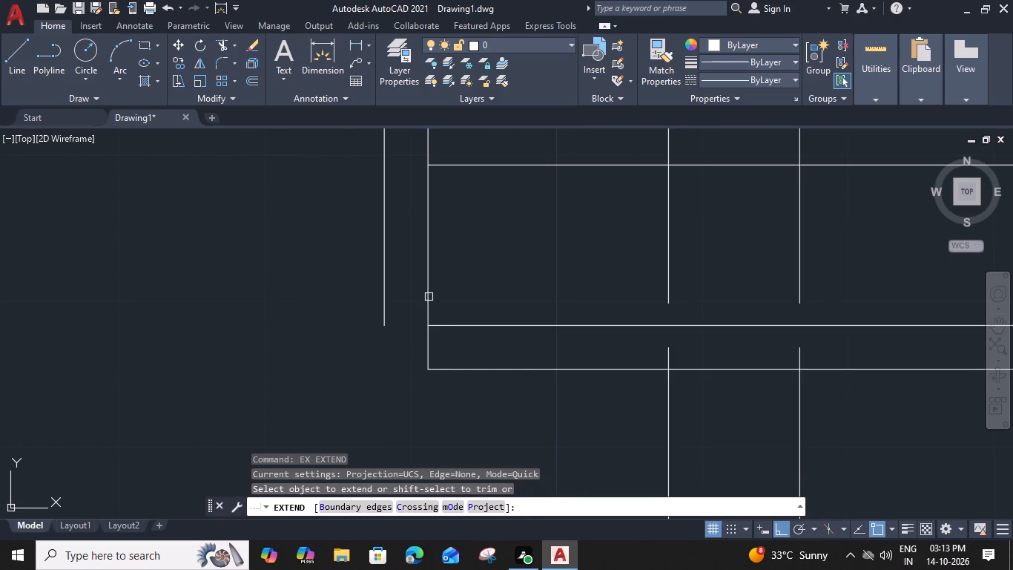
{"action": "key", "text": "Escape"}
{"action": "type", "text": "F"}
{"action": "key", "text": "space"}
{"action": "left_click", "coordinate": [441, 370]}
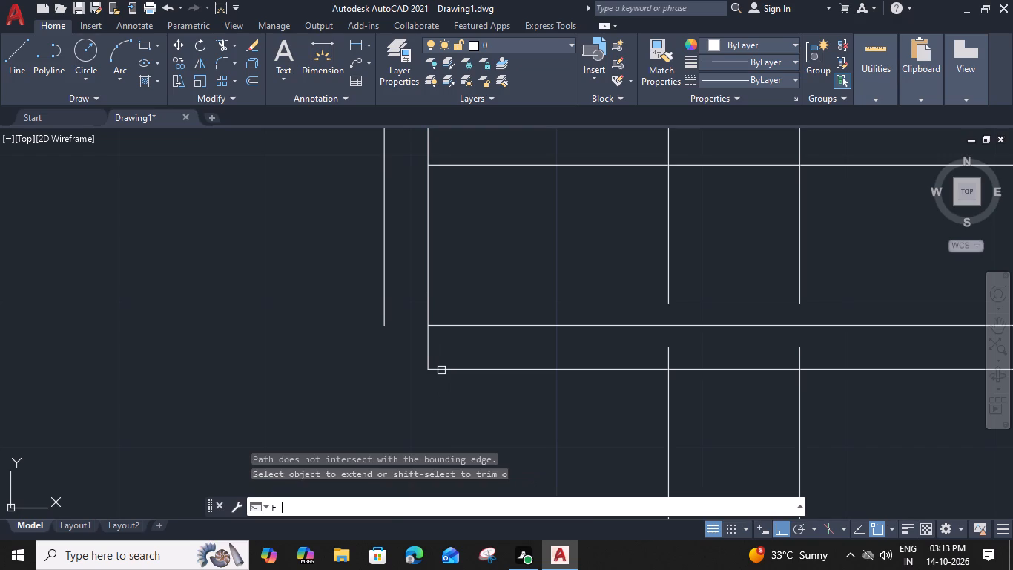
{"action": "left_click", "coordinate": [382, 309]}
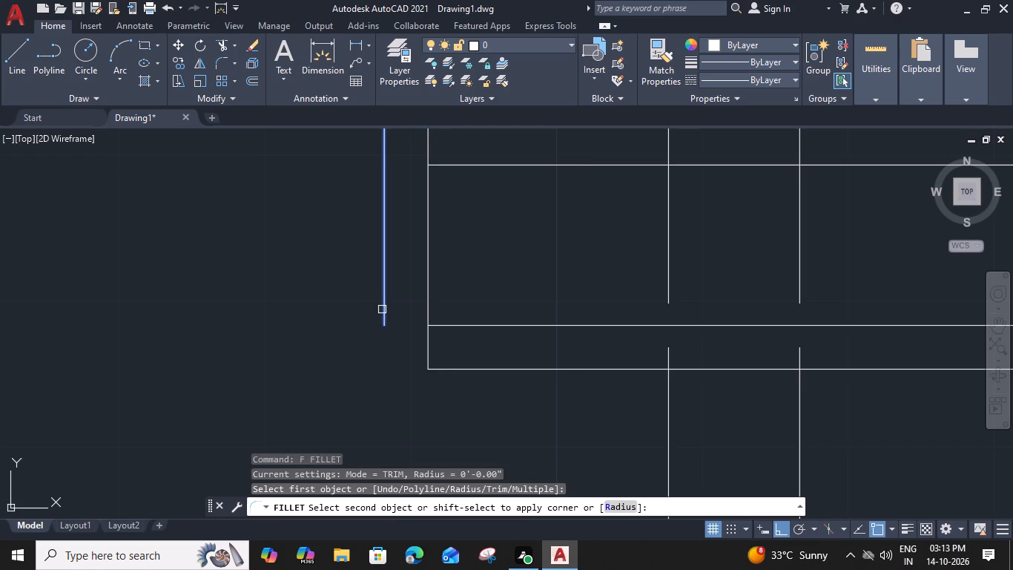
{"action": "left_click", "coordinate": [446, 370]}
{"action": "key", "text": "Escape"}
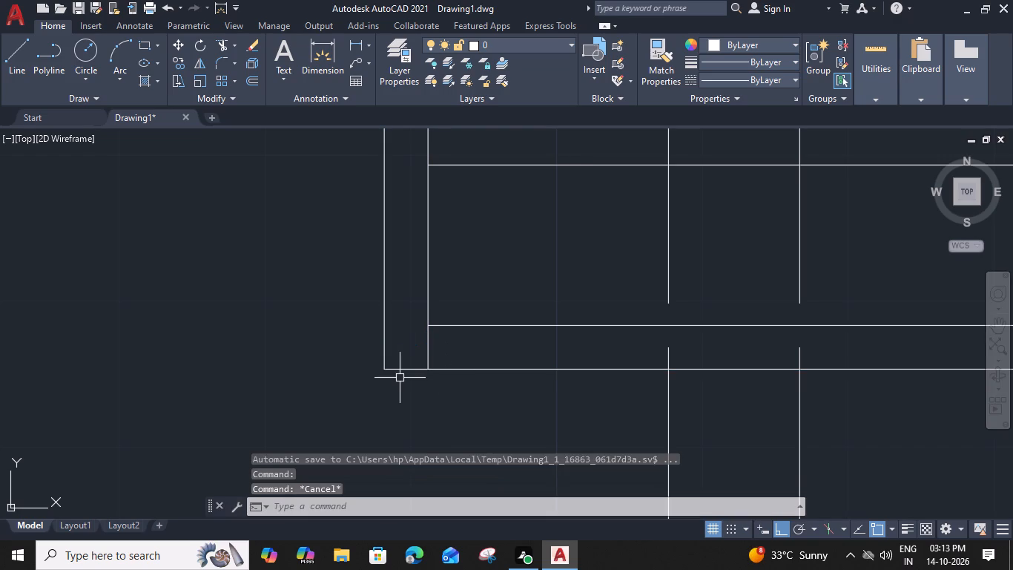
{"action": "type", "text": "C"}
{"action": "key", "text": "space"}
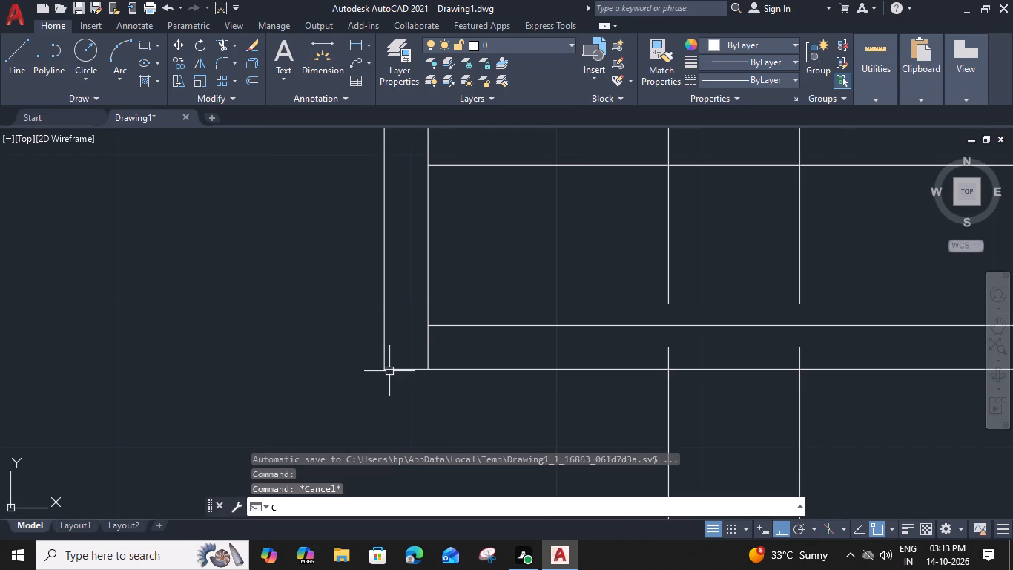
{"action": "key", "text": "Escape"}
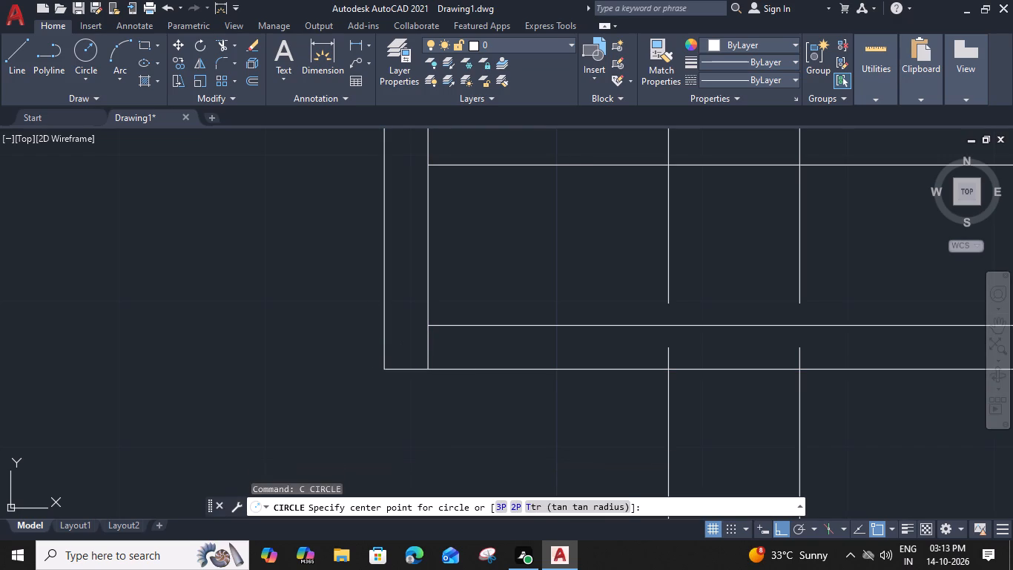
Trim the 3" offset line beside the narrow end strip and erase its remaining length across the porch, keeping only the strip's short closing line.
{"action": "key", "text": "t"}
{"action": "type", "text": "R"}
{"action": "key", "text": "space"}
{"action": "left_click", "coordinate": [464, 370]}
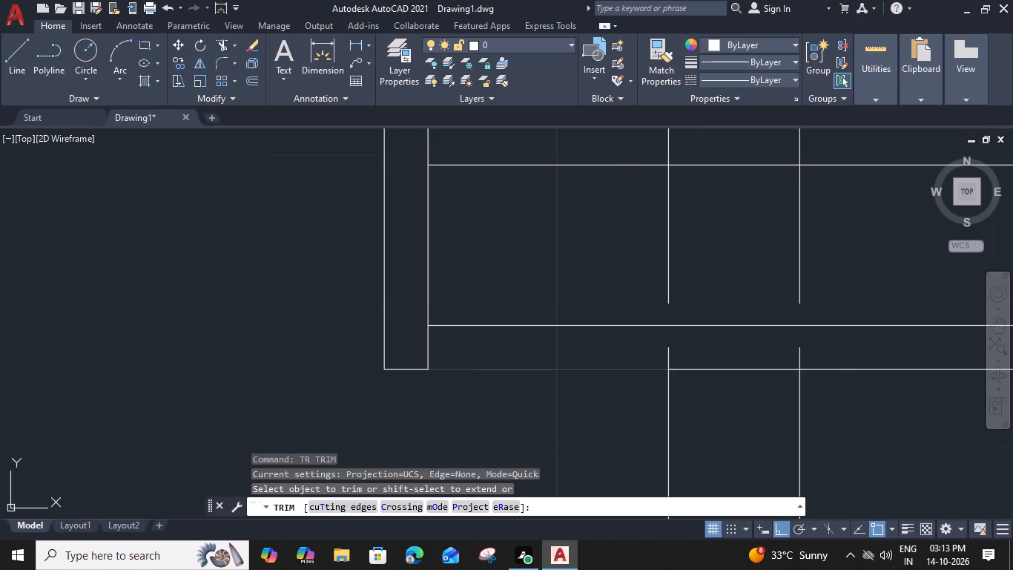
{"action": "key", "text": "Escape"}
{"action": "left_click", "coordinate": [710, 370]}
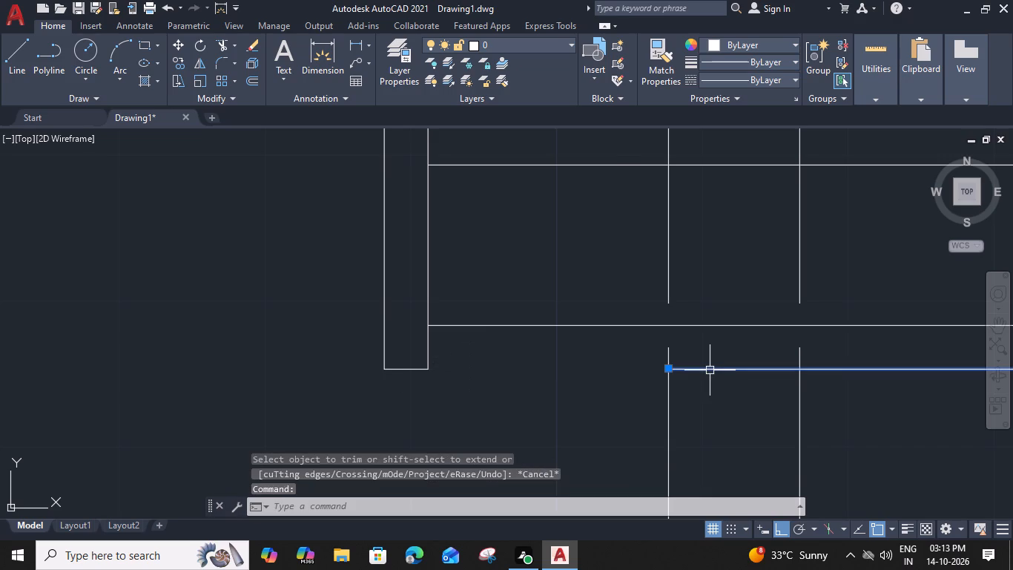
{"action": "key", "text": "Delete"}
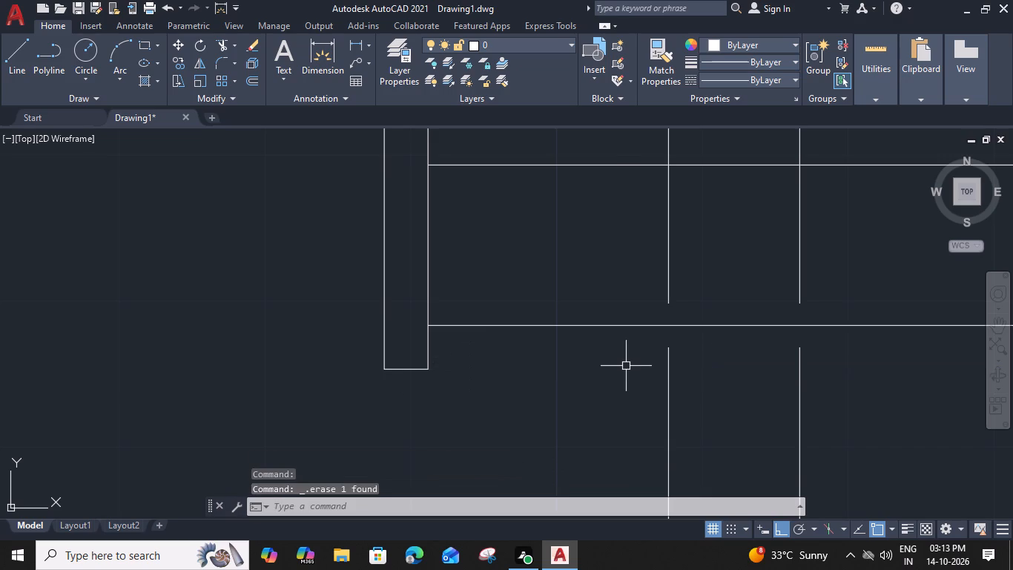
Draw a circle centred on the strip's short closing line, about as wide as the strip, and erase that closing line.
{"action": "type", "text": "C"}
{"action": "key", "text": "space"}
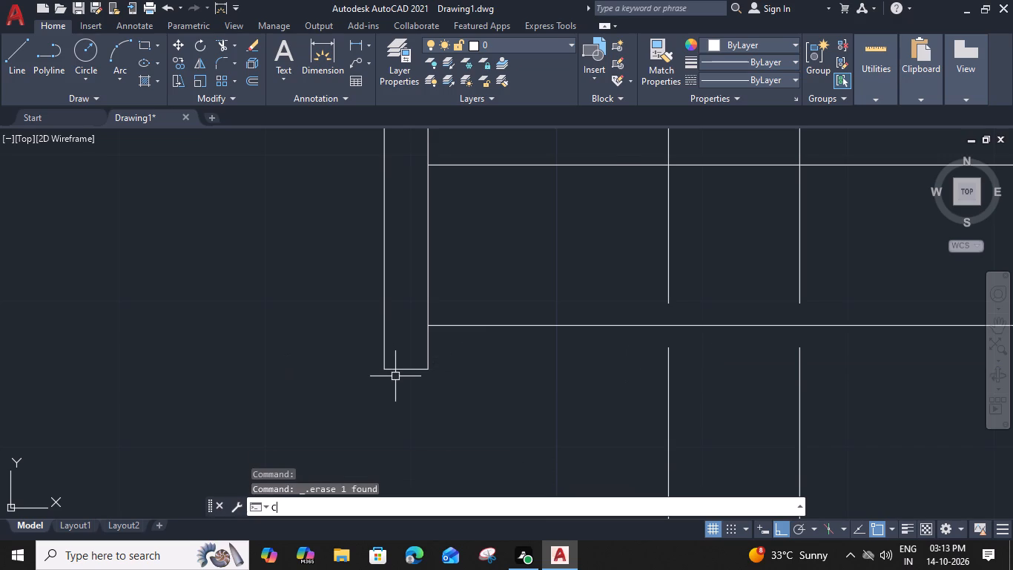
{"action": "left_click", "coordinate": [402, 373]}
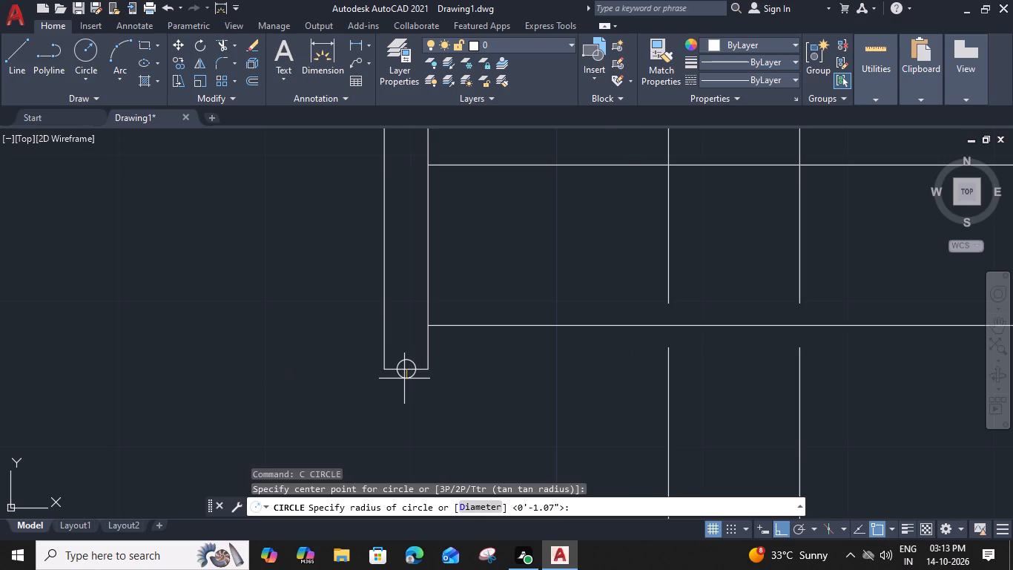
{"action": "left_click", "coordinate": [408, 392]}
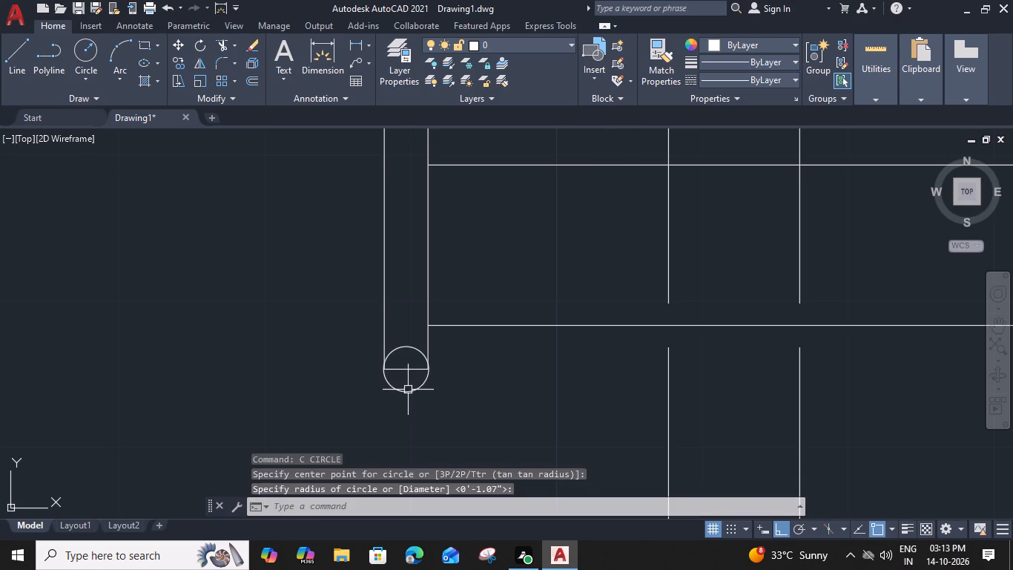
{"action": "left_click", "coordinate": [406, 370]}
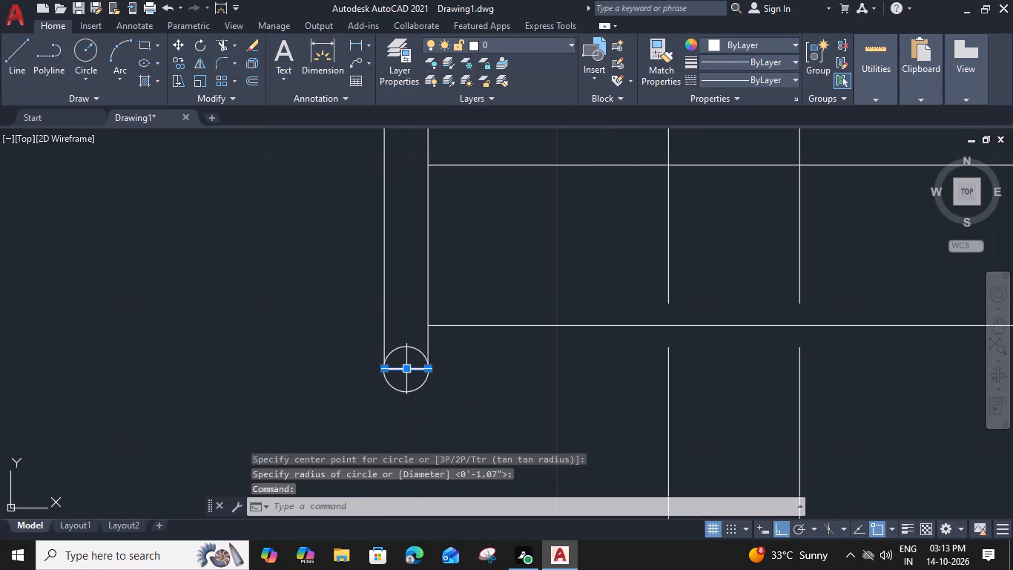
{"action": "key", "text": "Delete"}
Offset the circle at the strip's end inward twice by 0.3" to make three concentric circles.
{"action": "left_click", "coordinate": [406, 395]}
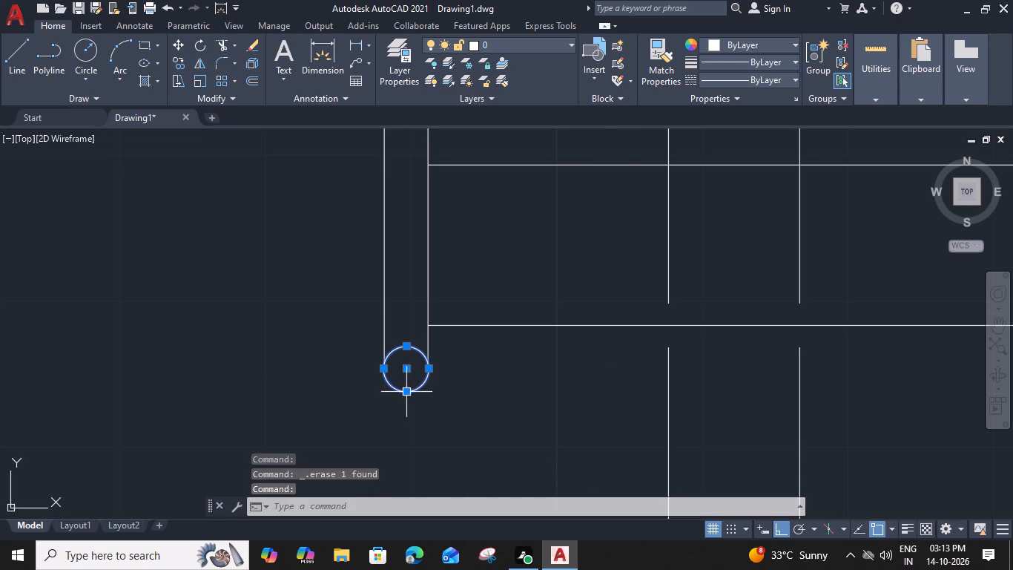
{"action": "type", "text": "O"}
{"action": "key", "text": "space"}
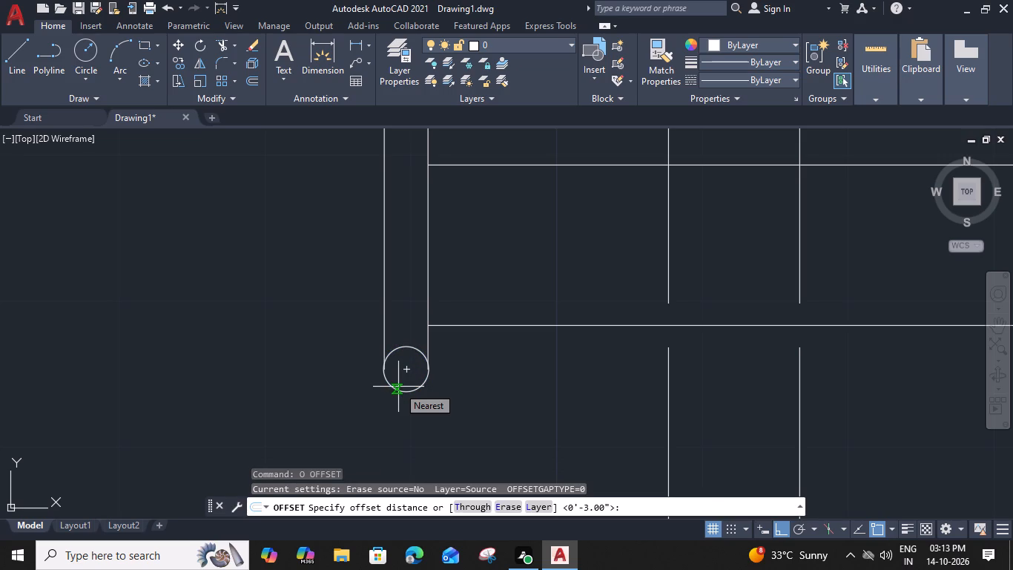
{"action": "type", "text": "0.3\""}
{"action": "key", "text": "Return"}
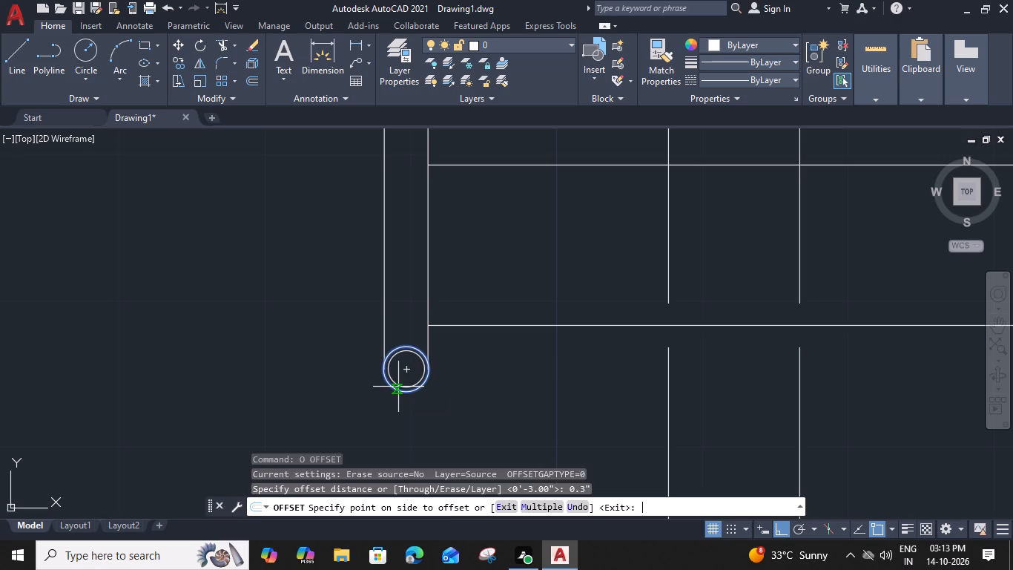
{"action": "scroll", "coordinate": [398, 386], "scroll_direction": "up", "scroll_amount": 4}
{"action": "left_click", "coordinate": [427, 345]}
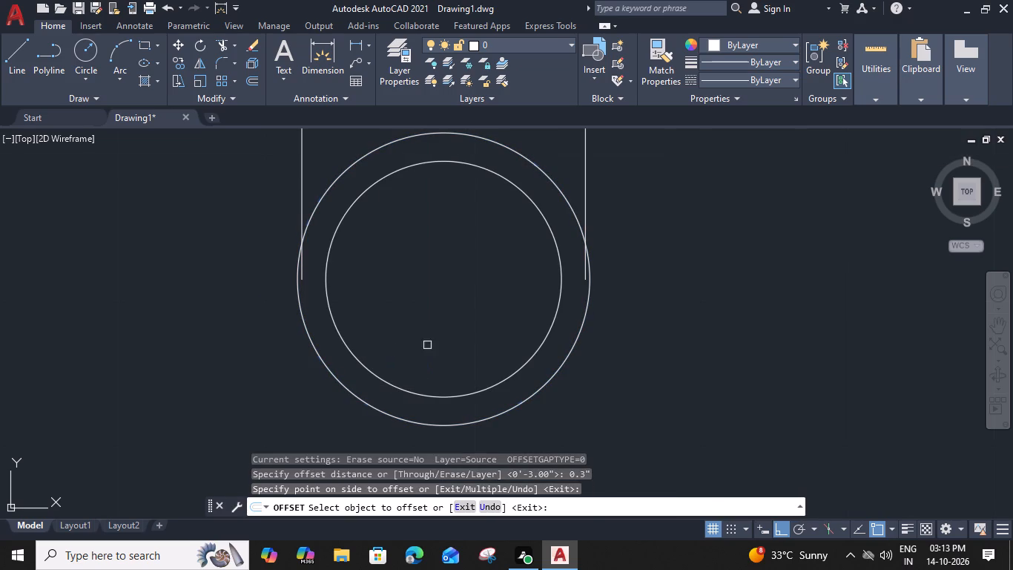
{"action": "left_click", "coordinate": [446, 395]}
{"action": "left_click", "coordinate": [436, 321]}
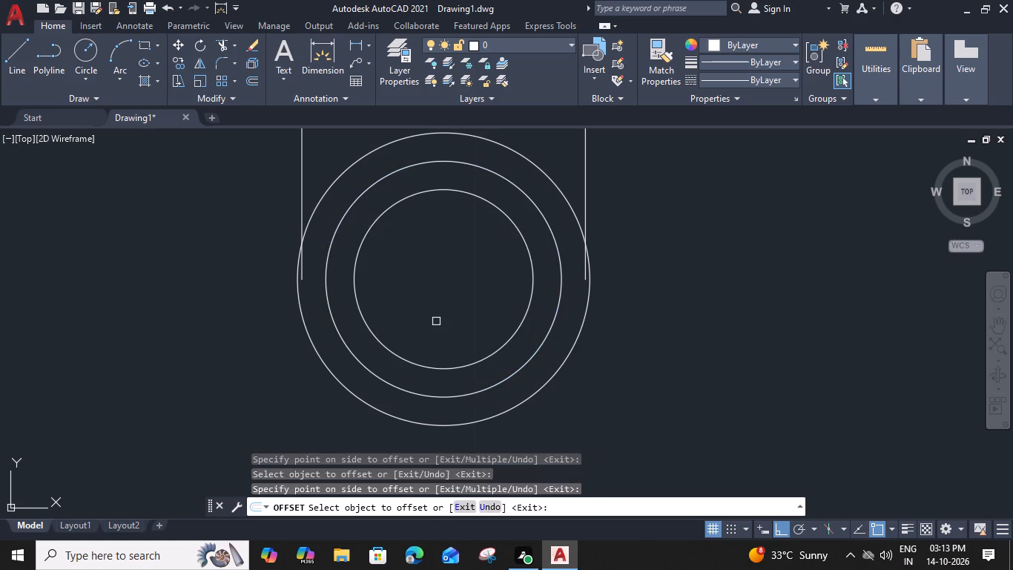
{"action": "key", "text": "Escape"}
Trim the ends of the strip's two vertical lines that fall inside the outer circle.
{"action": "type", "text": "TR"}
{"action": "key", "text": "space"}
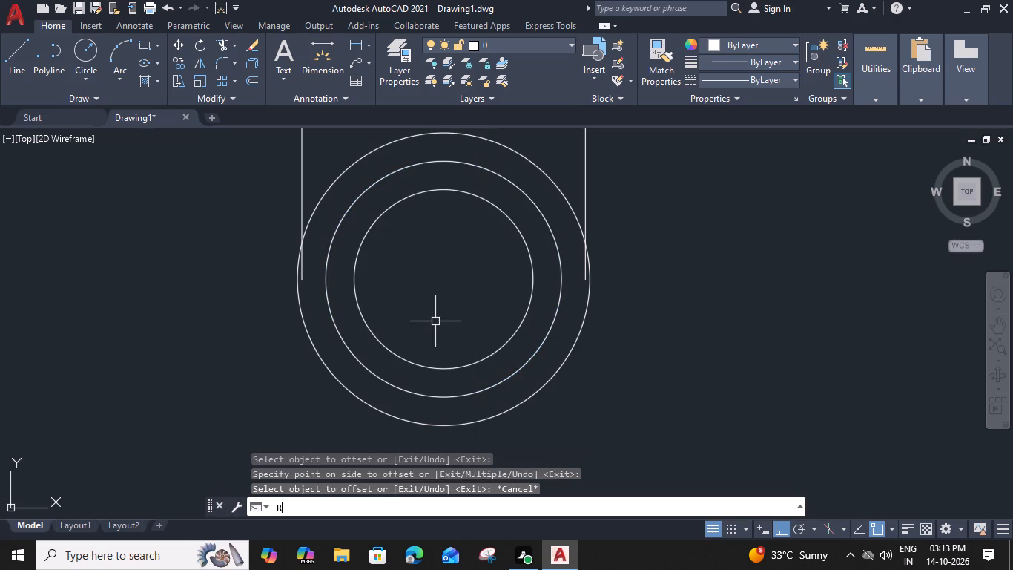
{"action": "left_click", "coordinate": [304, 281]}
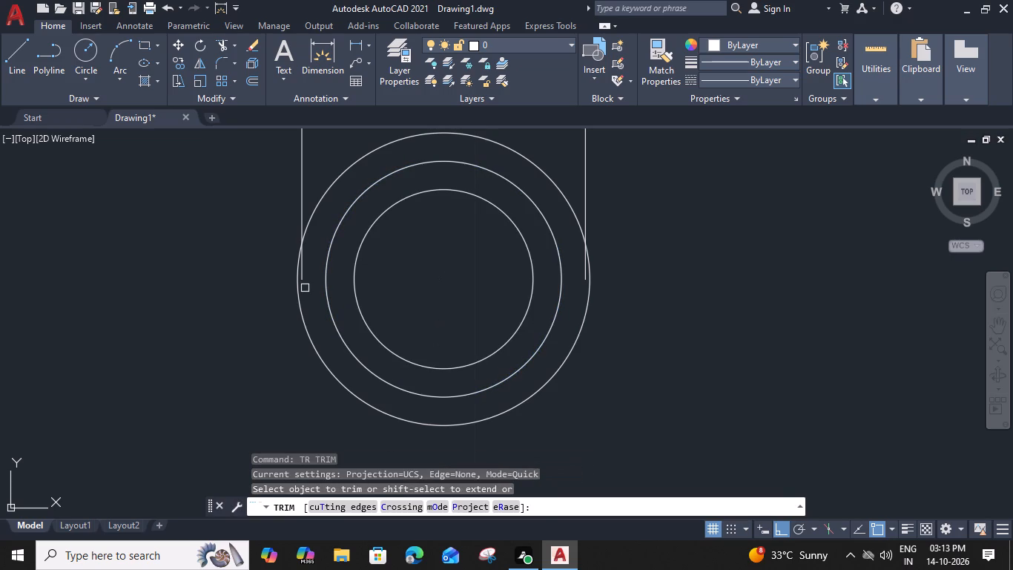
{"action": "left_click", "coordinate": [583, 276]}
{"action": "key", "text": "Escape"}
Group the three concentric circles at the strip's end.
{"action": "left_click_drag", "start_coordinate": [652, 277], "coordinate": [546, 341]}
{"action": "left_click", "coordinate": [159, 412]}
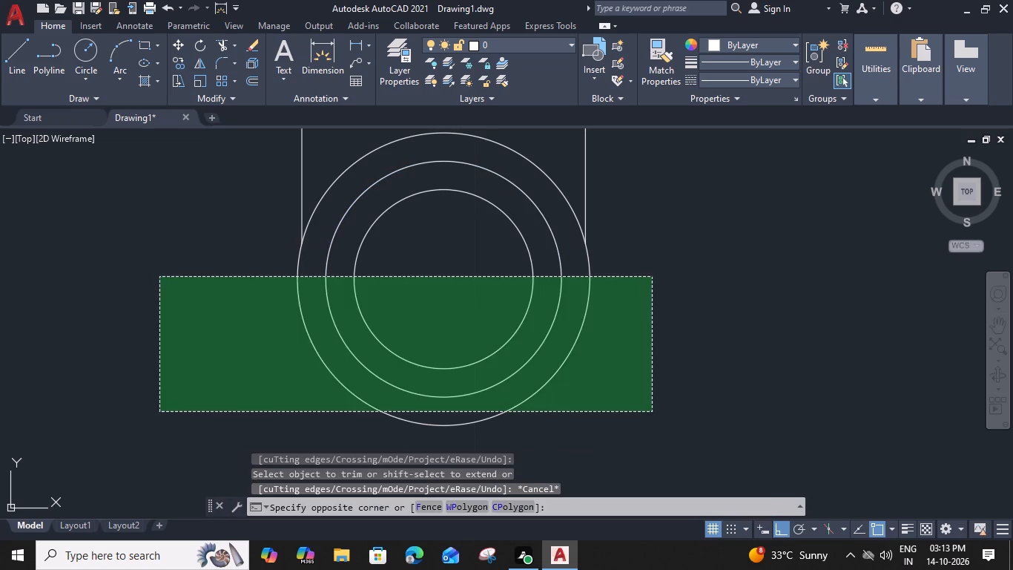
{"action": "type", "text": "G"}
{"action": "key", "text": "space"}
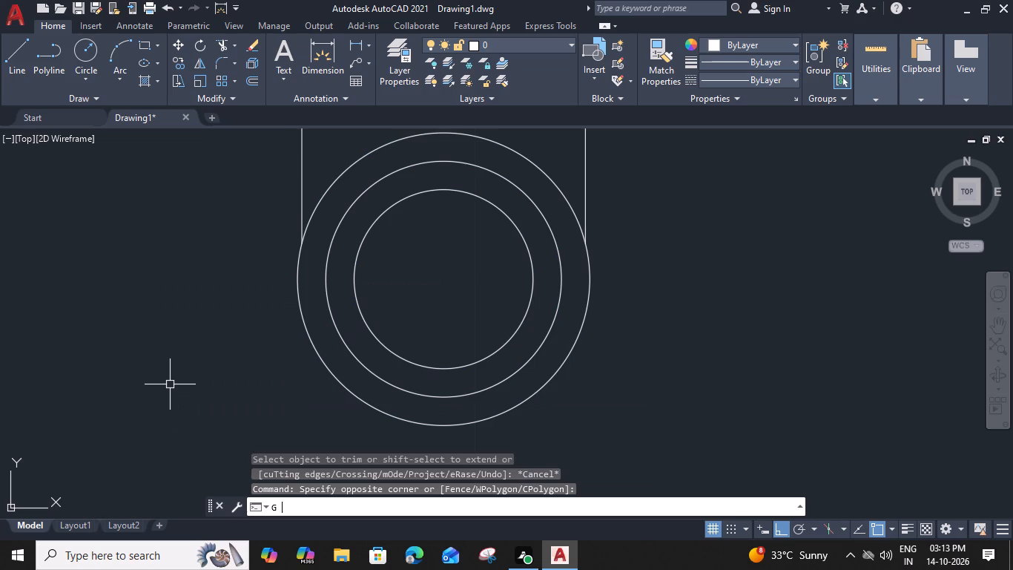
Offset each of the three horizontal step lines 1" outward, away from the double door.
{"action": "scroll", "coordinate": [230, 370], "scroll_direction": "down", "scroll_amount": 5}
{"action": "scroll", "coordinate": [492, 315], "scroll_direction": "down", "scroll_amount": 2}
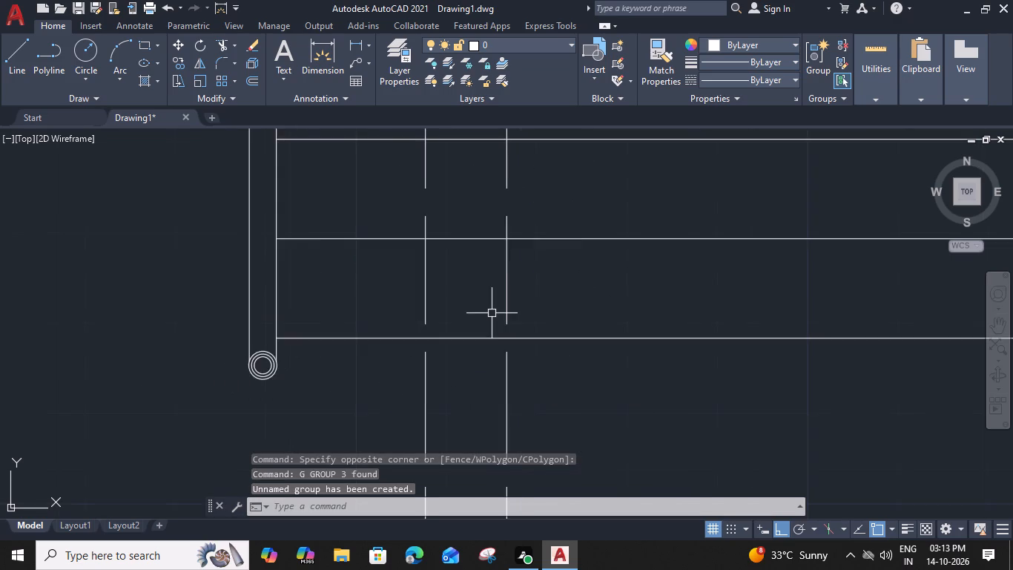
{"action": "middle_click_drag", "start_coordinate": [533, 337], "coordinate": [422, 345]}
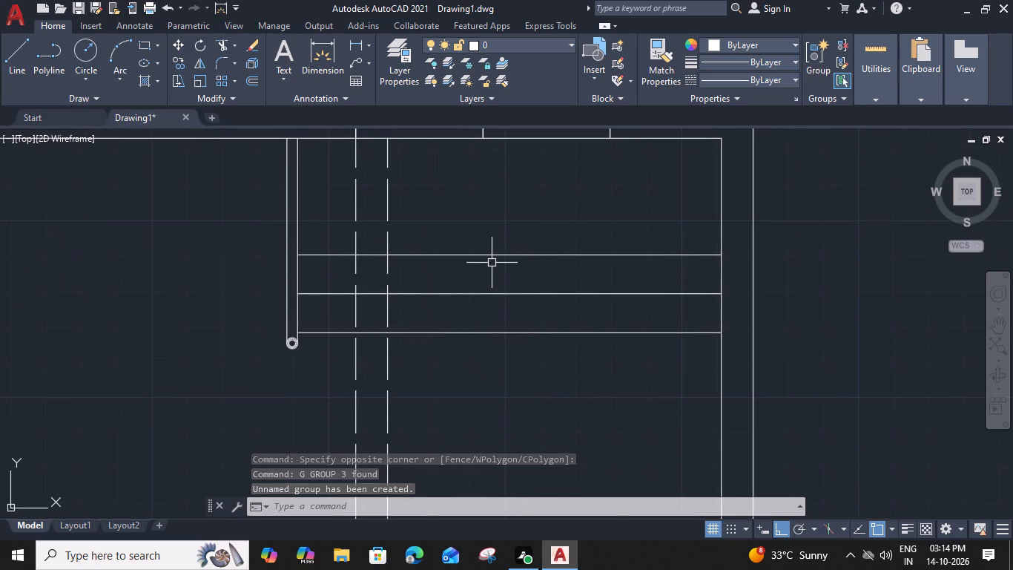
{"action": "left_click", "coordinate": [494, 257]}
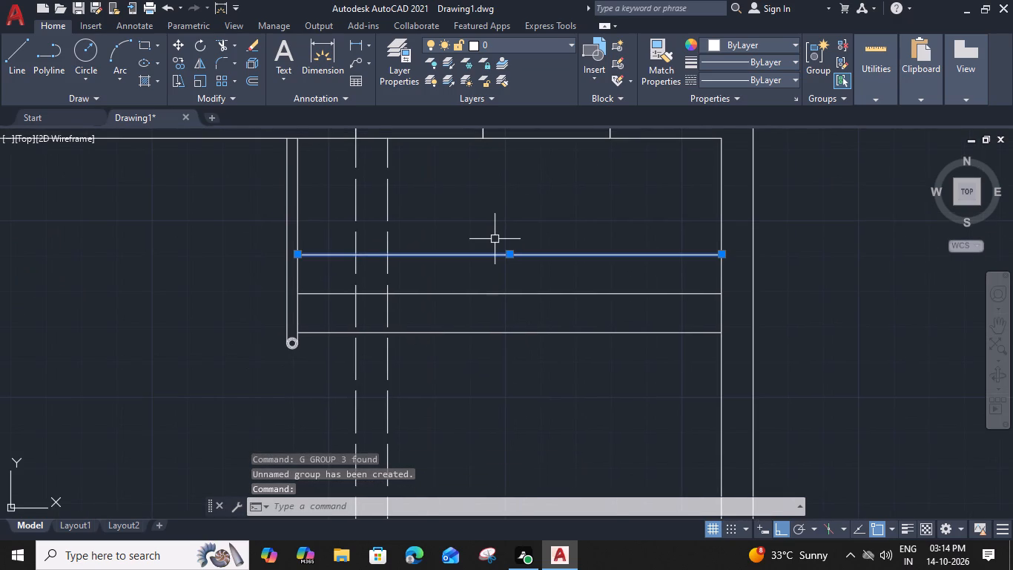
{"action": "type", "text": "O 1\""}
{"action": "key", "text": "Return"}
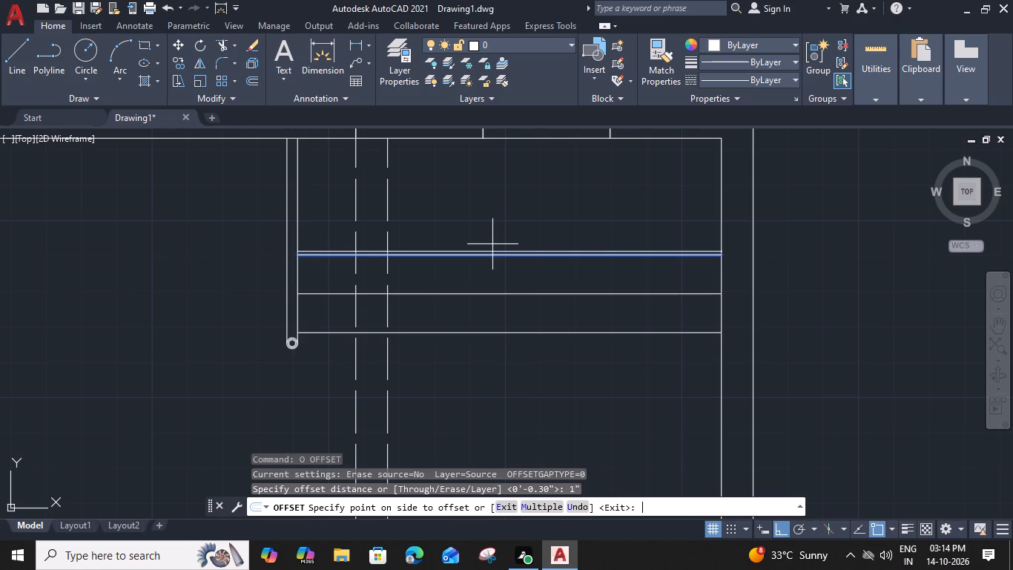
{"action": "left_click", "coordinate": [489, 320]}
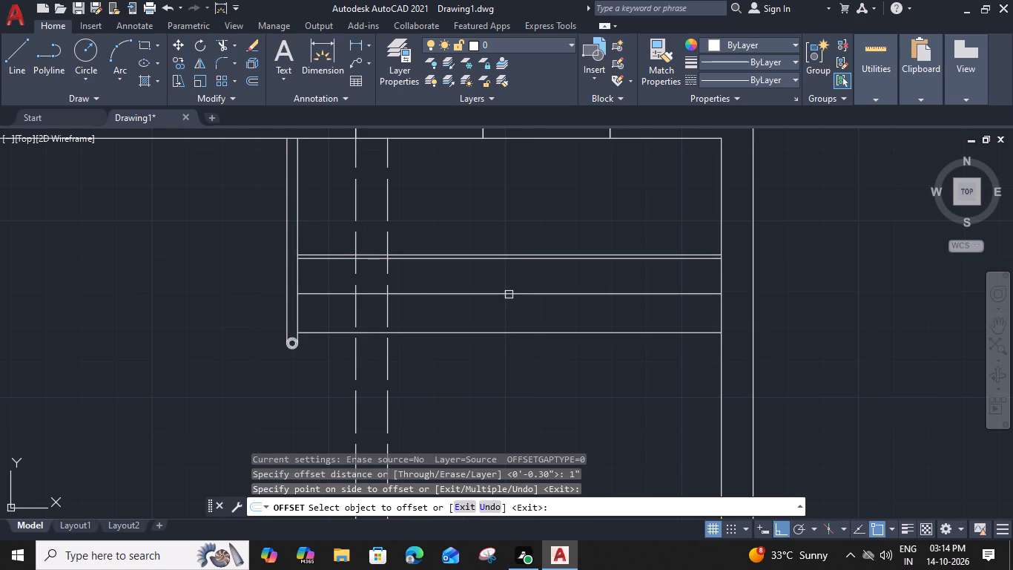
{"action": "left_click", "coordinate": [509, 294]}
{"action": "left_click", "coordinate": [512, 338]}
{"action": "left_click", "coordinate": [520, 331]}
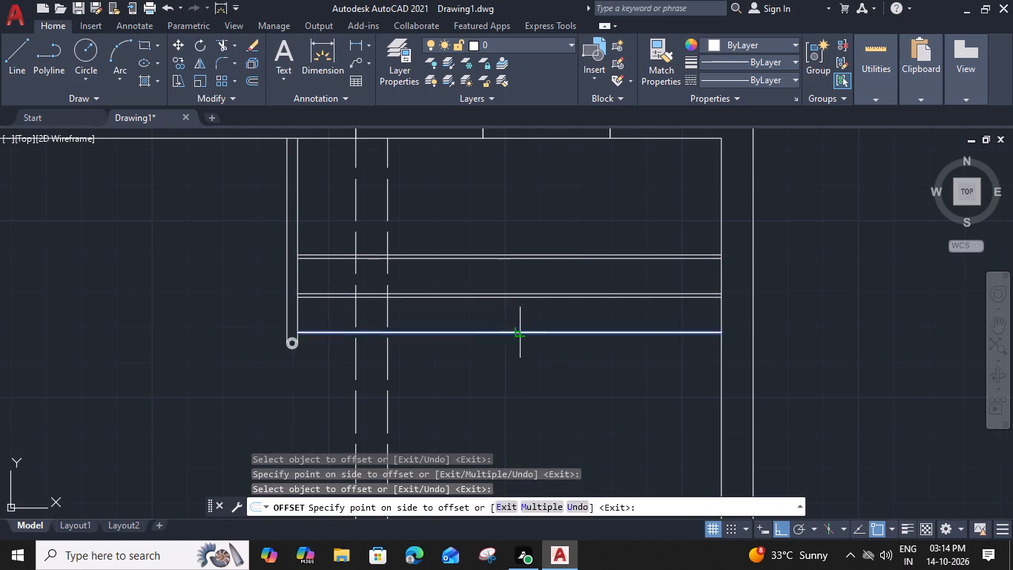
{"action": "left_click", "coordinate": [522, 344]}
{"action": "key", "text": "Escape"}
Finish the third nosing offset and change the linetype of the three nosing lines at the entrance steps to ACAD_ISO02W100.
{"action": "left_click", "coordinate": [518, 338]}
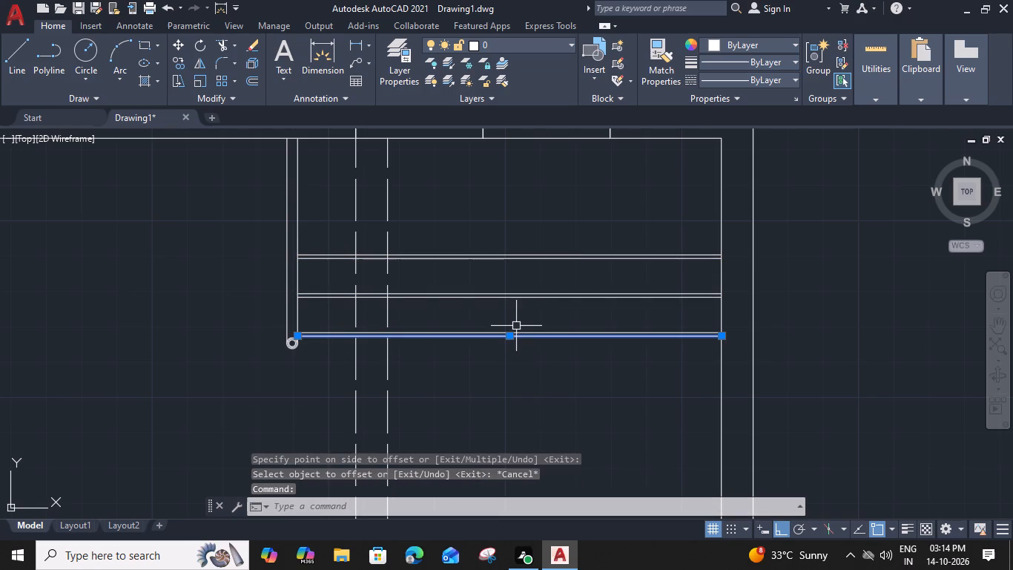
{"action": "left_click", "coordinate": [515, 300], "text": "shift"}
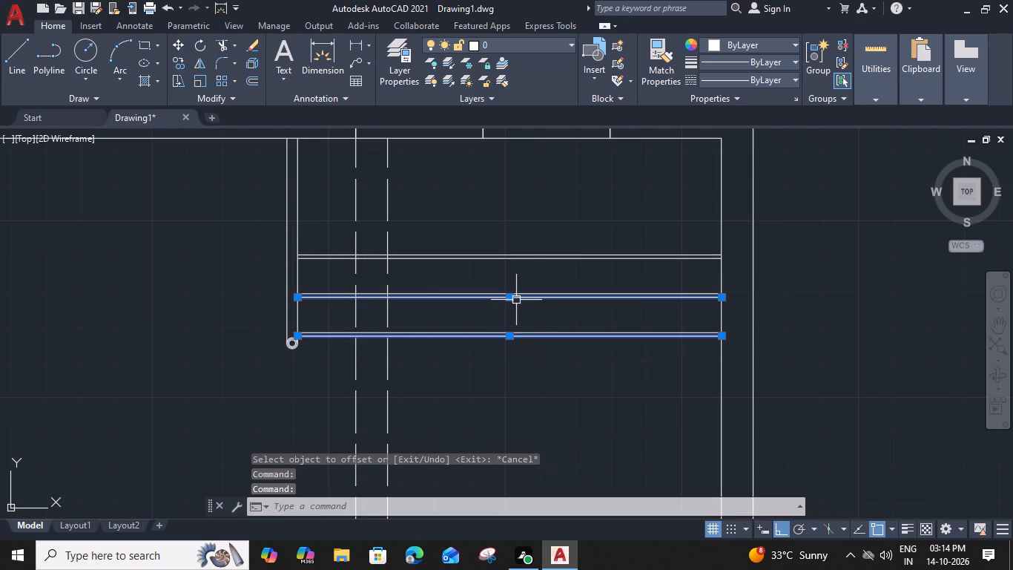
{"action": "left_click", "coordinate": [530, 260], "text": "shift"}
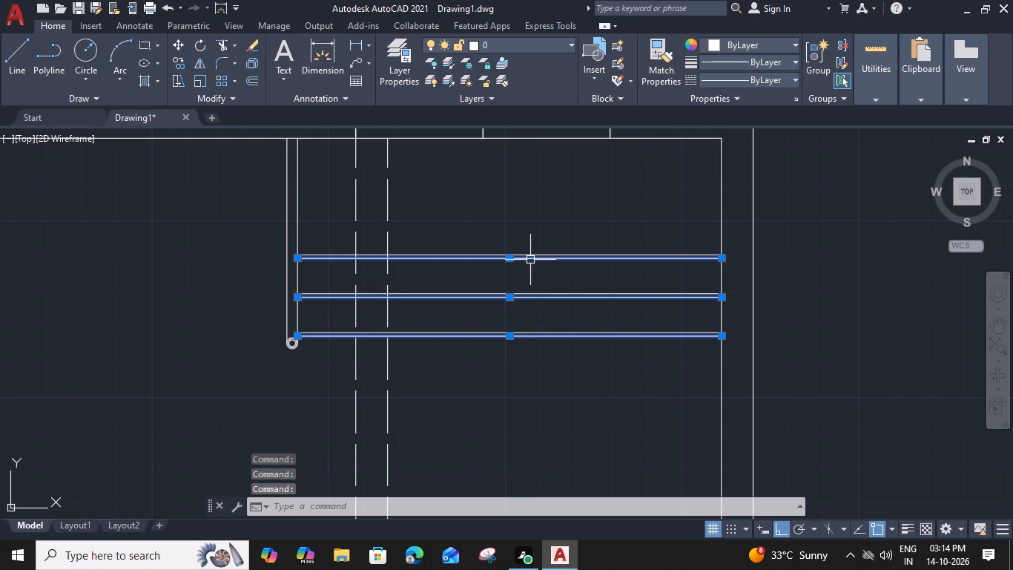
{"action": "left_click", "coordinate": [777, 76]}
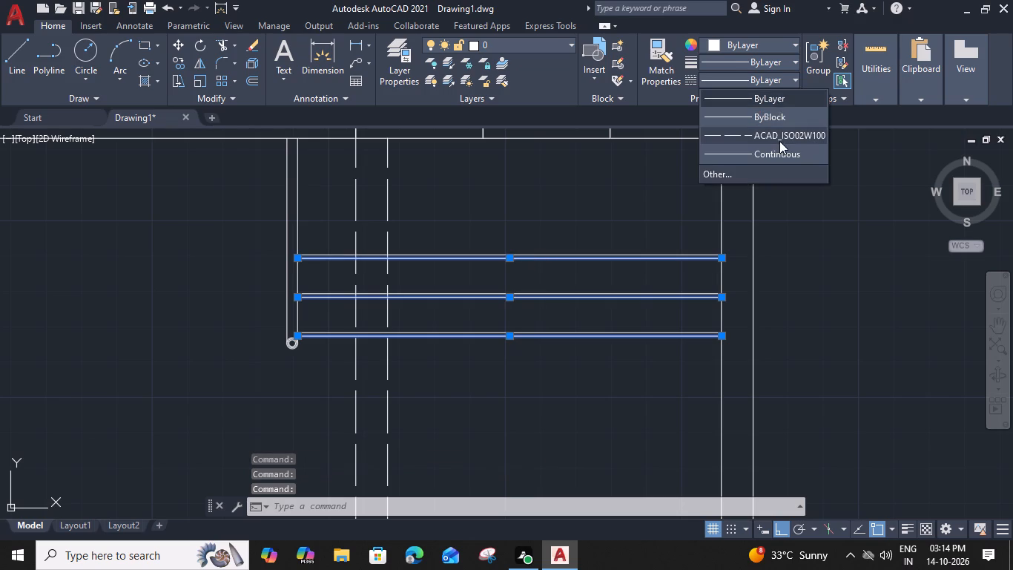
{"action": "left_click", "coordinate": [779, 138]}
{"action": "key", "text": "Escape"}
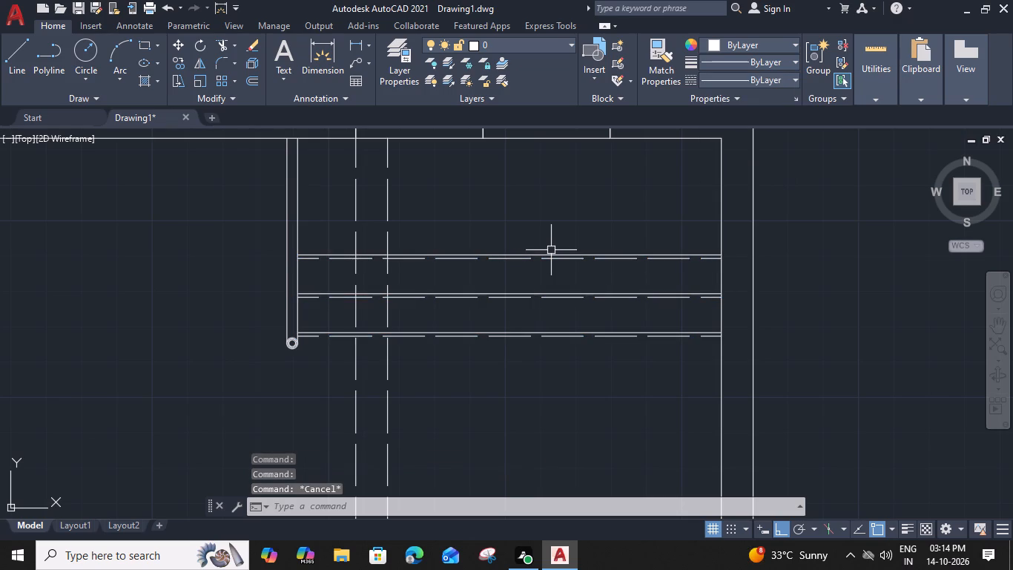
Look over the plan from the porch and entrance steps up through the stair hall, entrance lobby and T.V lounge for missing details.
{"action": "scroll", "coordinate": [548, 242], "scroll_direction": "down", "scroll_amount": 1}
{"action": "middle_click_drag", "start_coordinate": [564, 205], "coordinate": [556, 236]}
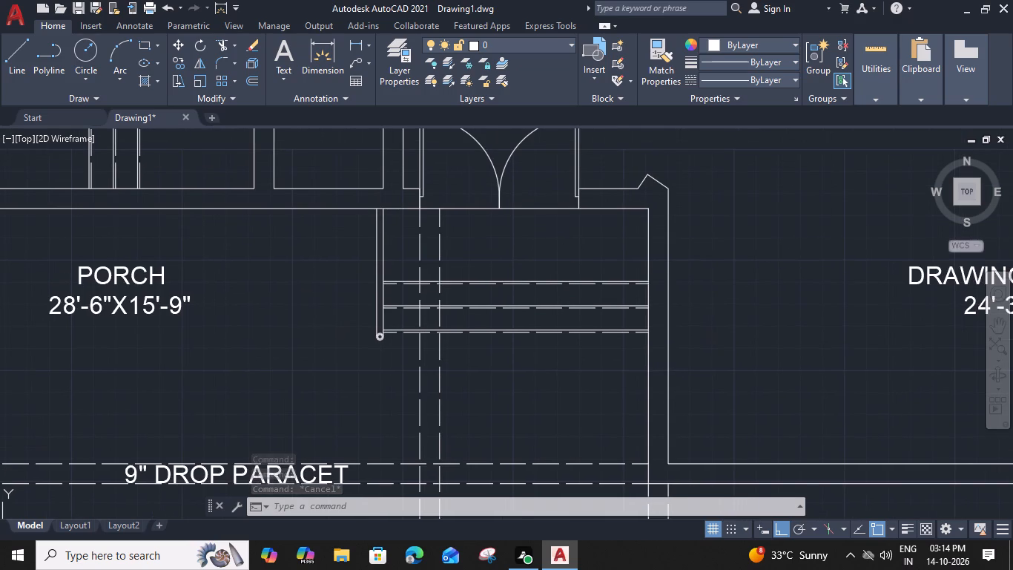
{"action": "middle_click_drag", "start_coordinate": [439, 214], "coordinate": [442, 232]}
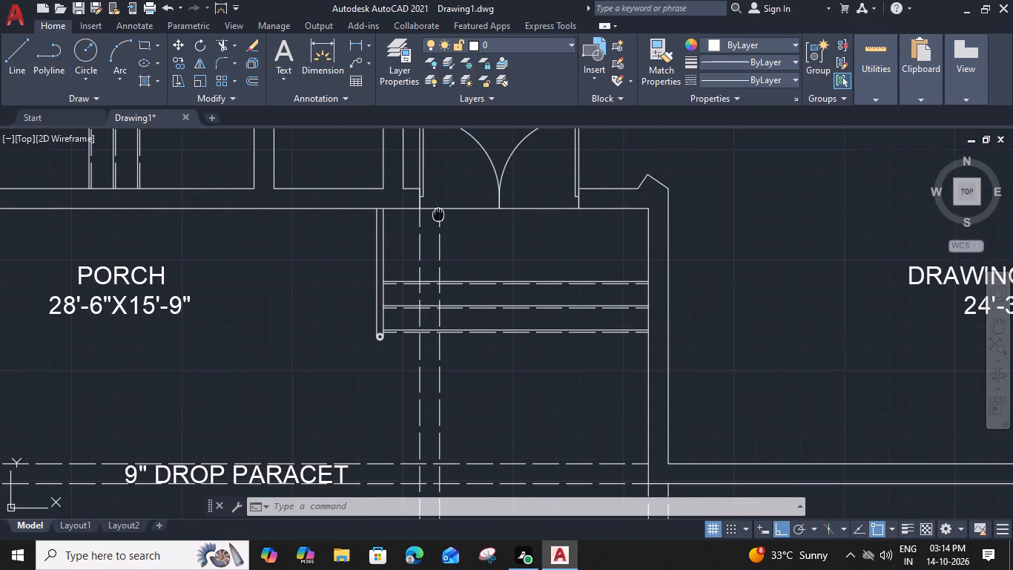
{"action": "middle_click_drag", "start_coordinate": [442, 232], "coordinate": [443, 232]}
{"action": "scroll", "coordinate": [445, 229], "scroll_direction": "down", "scroll_amount": 3}
{"action": "middle_click_drag", "start_coordinate": [641, 198], "coordinate": [635, 200]}
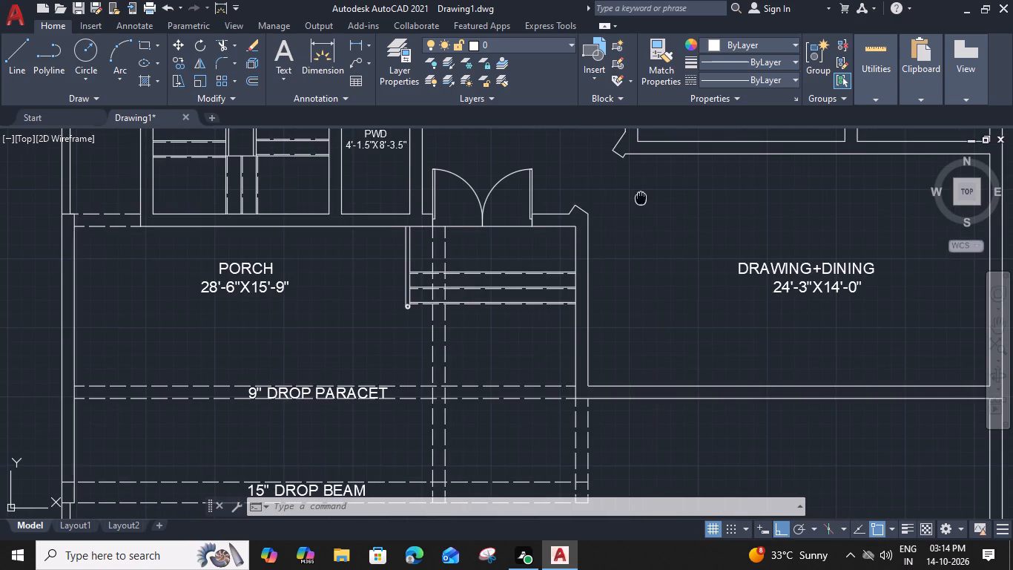
{"action": "middle_click_drag", "start_coordinate": [635, 200], "coordinate": [574, 198]}
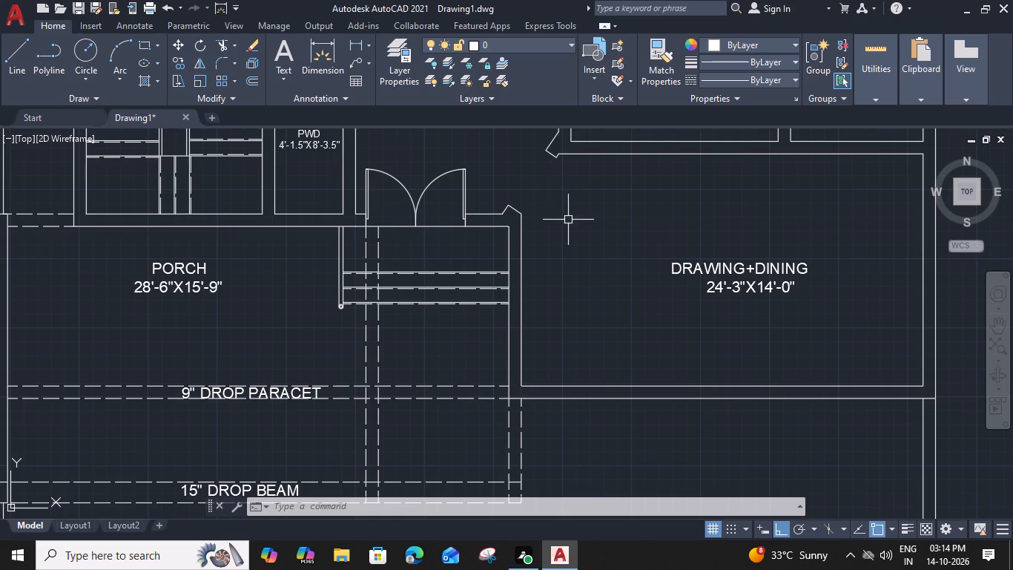
{"action": "middle_click_drag", "start_coordinate": [566, 220], "coordinate": [515, 204]}
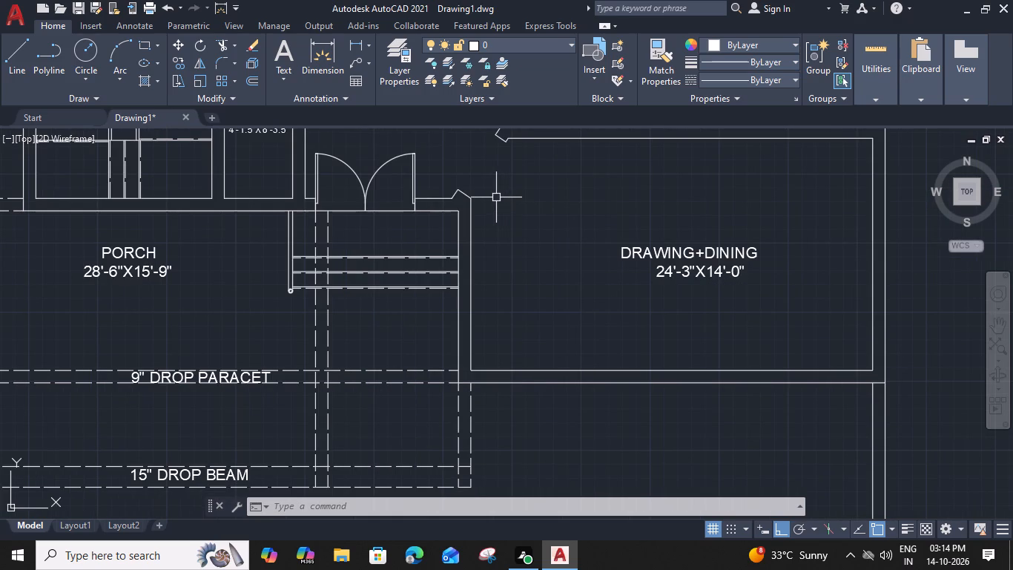
{"action": "middle_click_drag", "start_coordinate": [426, 151], "coordinate": [486, 339]}
{"action": "scroll", "coordinate": [379, 281], "scroll_direction": "down", "scroll_amount": 2}
{"action": "middle_click_drag", "start_coordinate": [309, 304], "coordinate": [301, 413]}
{"action": "middle_click_drag", "start_coordinate": [407, 248], "coordinate": [399, 303]}
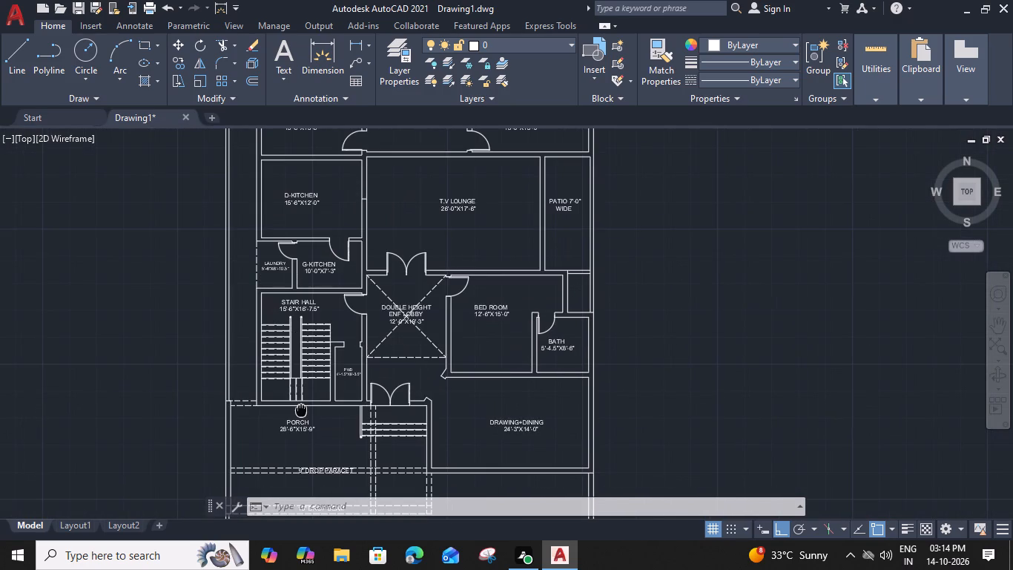
Draw a 9" by 9" square in the T.V lounge, just below the wall separating it from the 5'-7.5" wide lobby.
{"action": "scroll", "coordinate": [406, 245], "scroll_direction": "up", "scroll_amount": 3}
{"action": "middle_click_drag", "start_coordinate": [402, 243], "coordinate": [407, 349]}
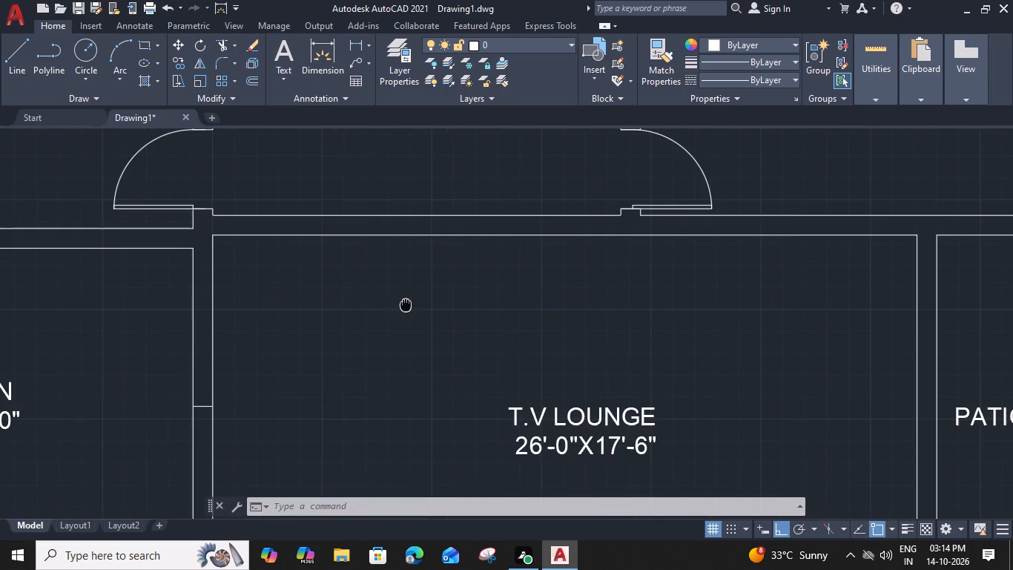
{"action": "middle_click_drag", "start_coordinate": [383, 312], "coordinate": [463, 304]}
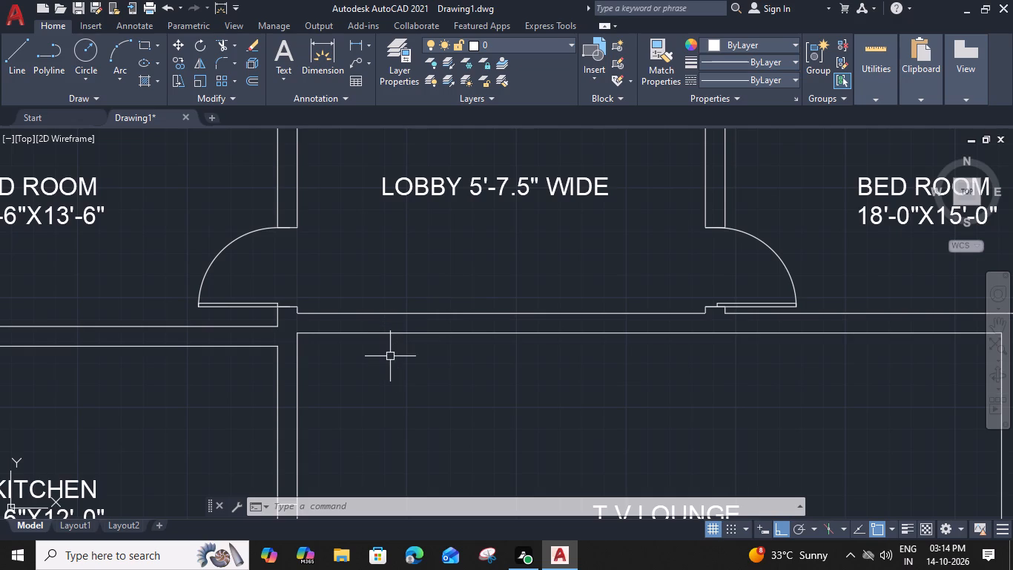
{"action": "key", "text": "r"}
{"action": "key", "text": "e"}
{"action": "type", "text": "C"}
{"action": "key", "text": "space"}
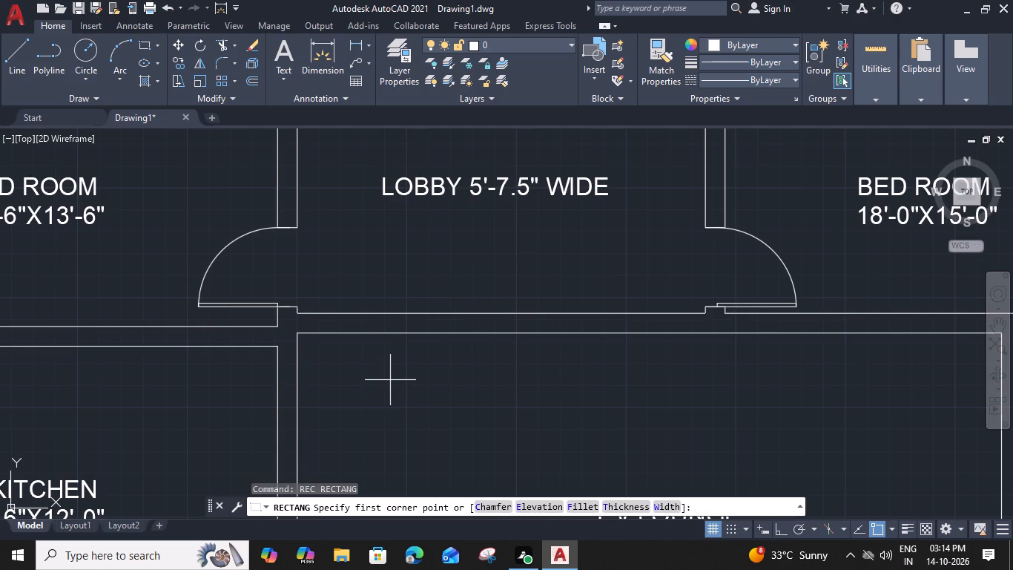
{"action": "left_click", "coordinate": [390, 380]}
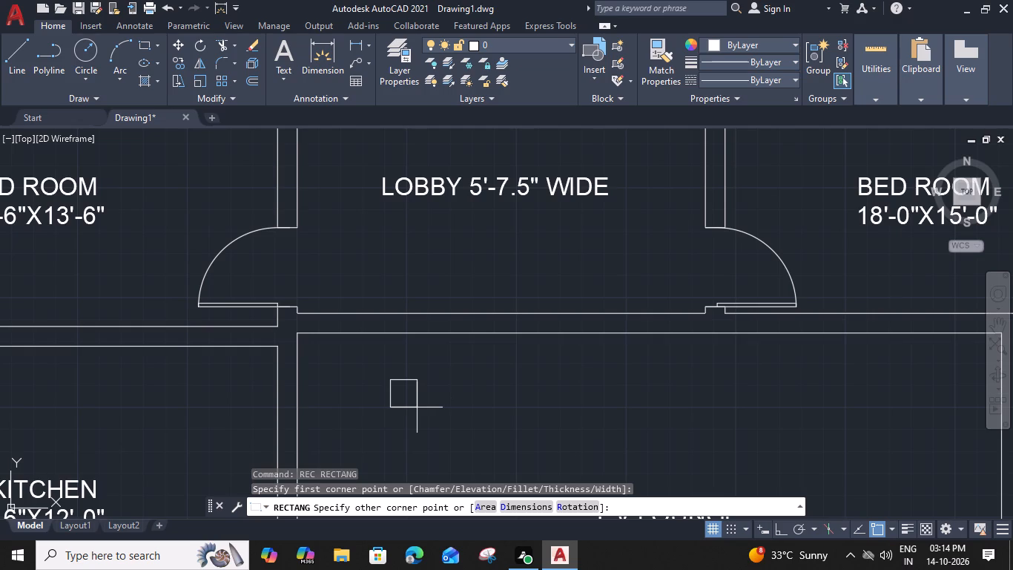
{"action": "type", "text": "D"}
{"action": "key", "text": "space"}
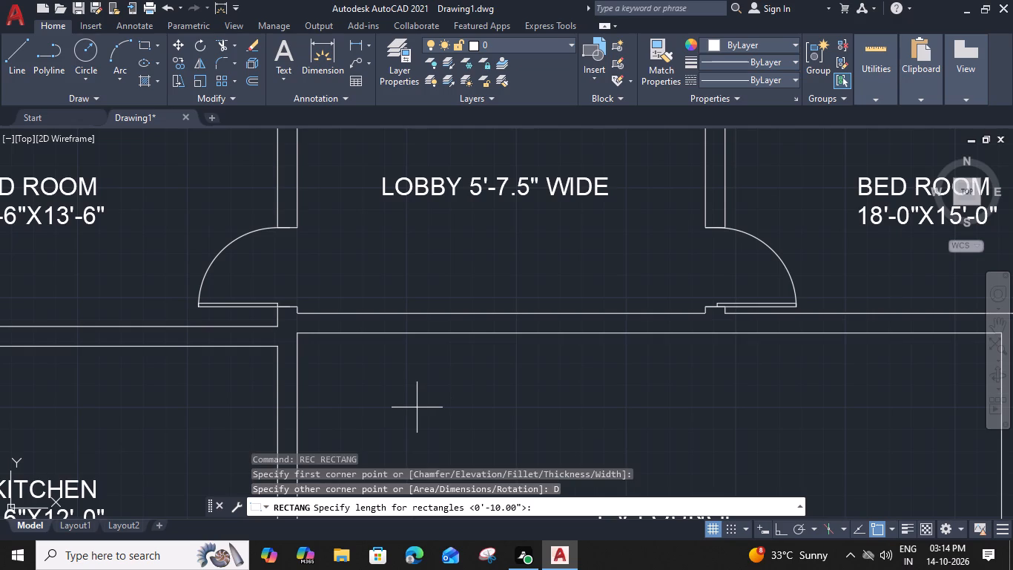
{"action": "key", "text": "9"}
{"action": "key", "text": "shift+quotedbl"}
{"action": "key", "text": "Return"}
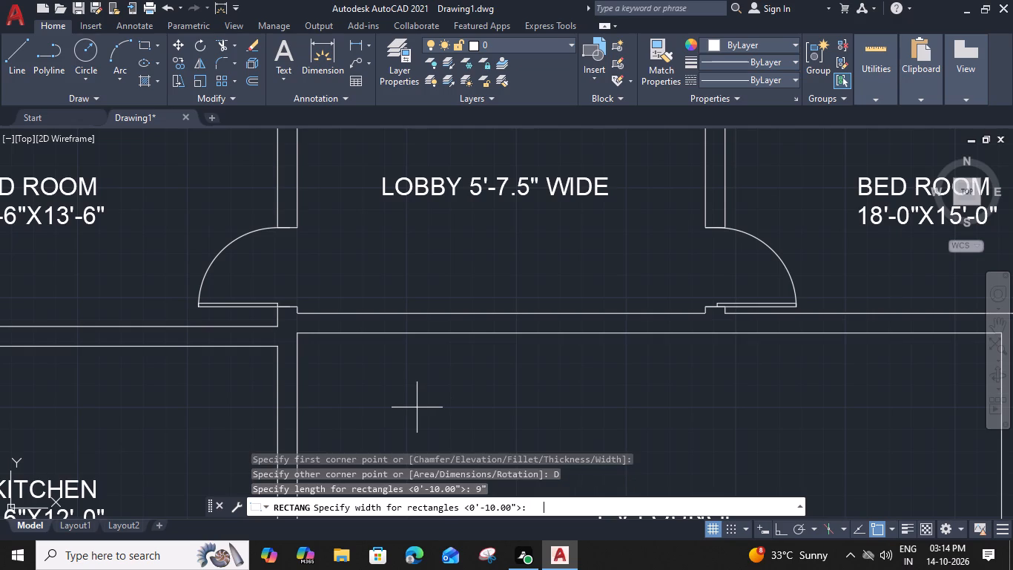
{"action": "type", "text": "9\""}
{"action": "key", "text": "Return"}
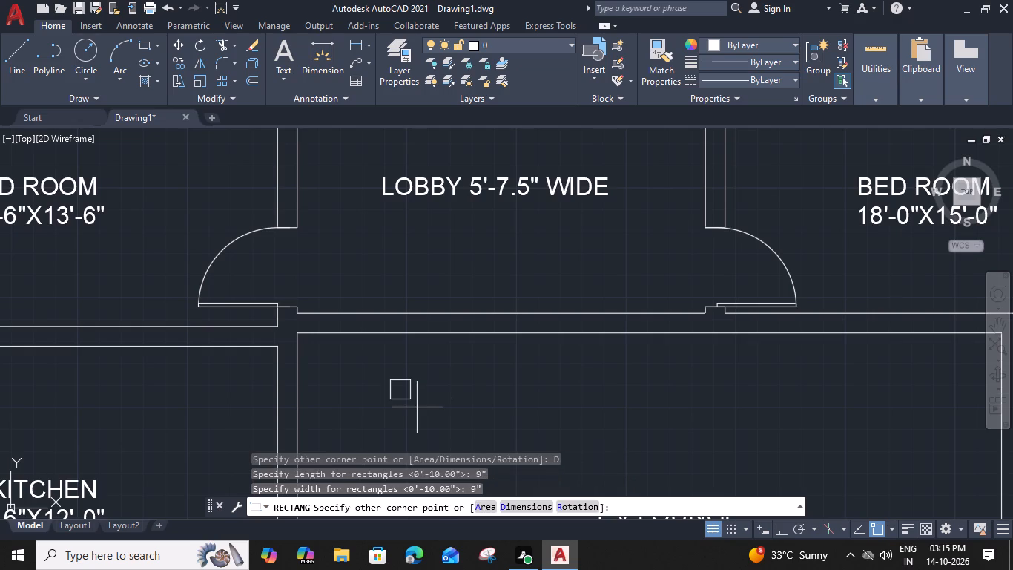
{"action": "left_click", "coordinate": [419, 413]}
{"action": "key", "text": "Escape"}
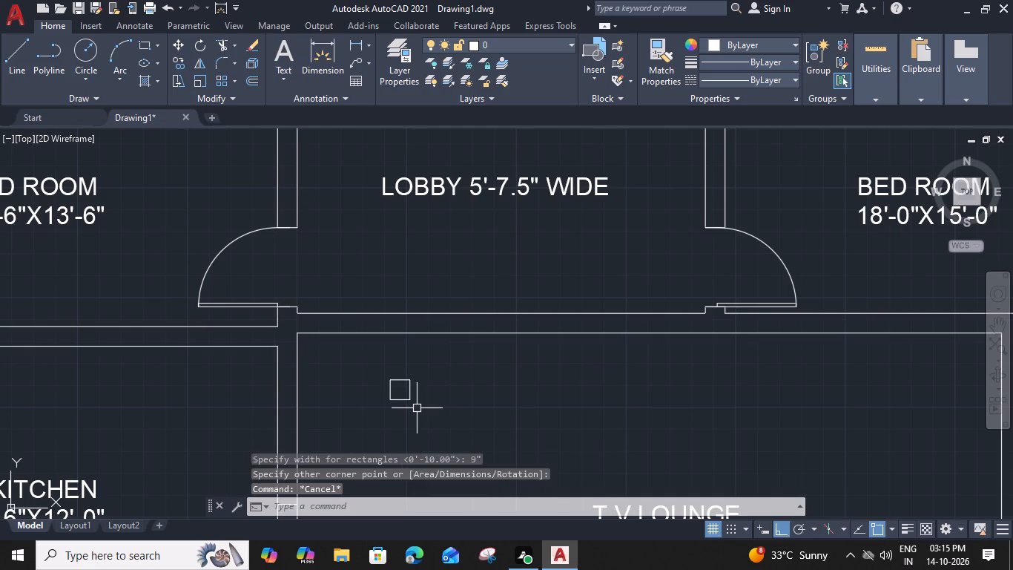
Extend the vertical wall-end lines at both sides of the lobby across the thickness of the wall shared with the T.V lounge.
{"action": "key", "text": "e"}
{"action": "type", "text": "X"}
{"action": "key", "text": "space"}
{"action": "left_click", "coordinate": [298, 358]}
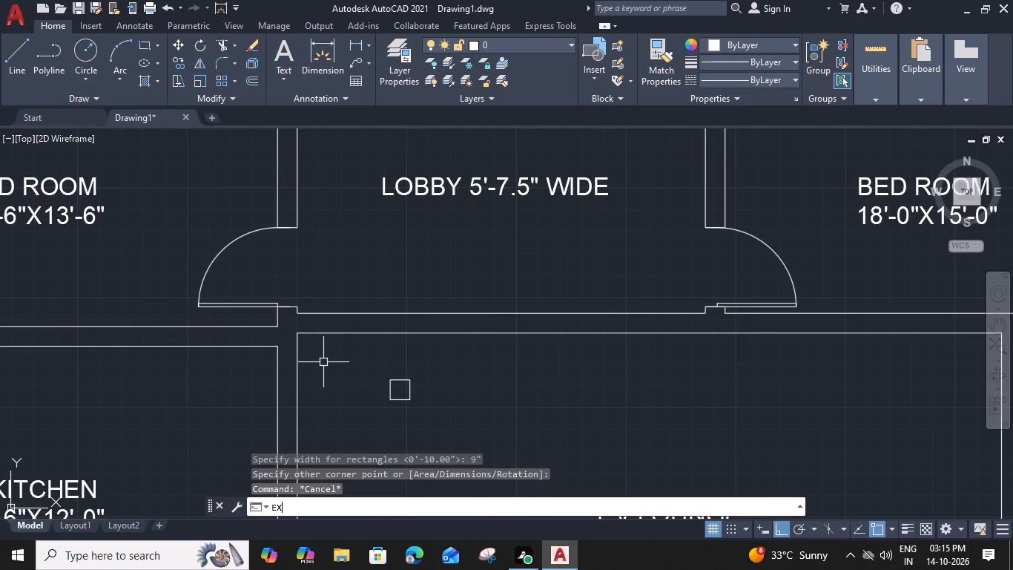
{"action": "scroll", "coordinate": [708, 311], "scroll_direction": "up", "scroll_amount": 2}
{"action": "left_click", "coordinate": [699, 309]}
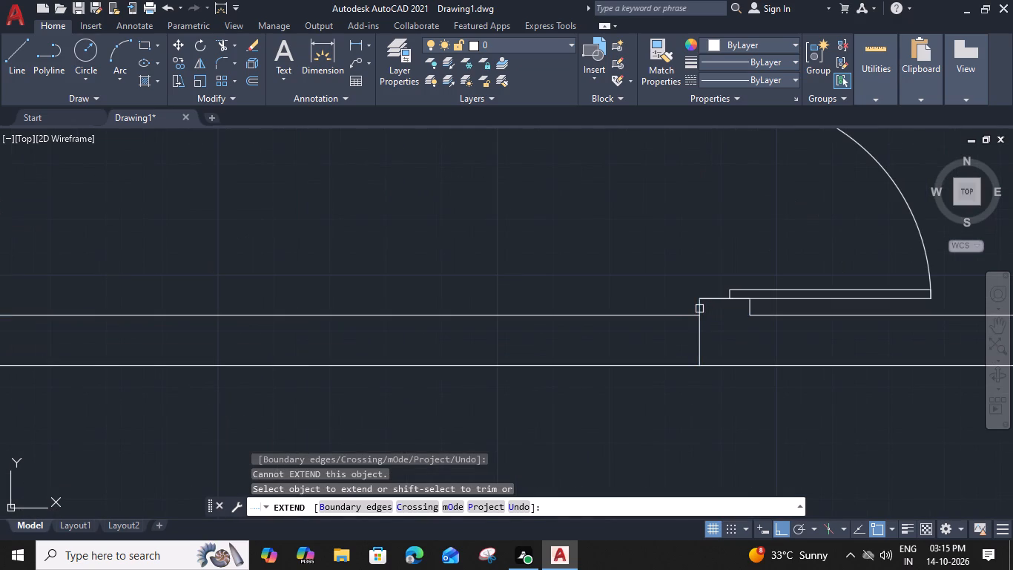
{"action": "key", "text": "Escape"}
Trim away both horizontal wall lines between the lobby and the T.V lounge to leave an opening.
{"action": "scroll", "coordinate": [570, 404], "scroll_direction": "down", "scroll_amount": 2}
{"action": "middle_click_drag", "start_coordinate": [561, 392], "coordinate": [605, 308]}
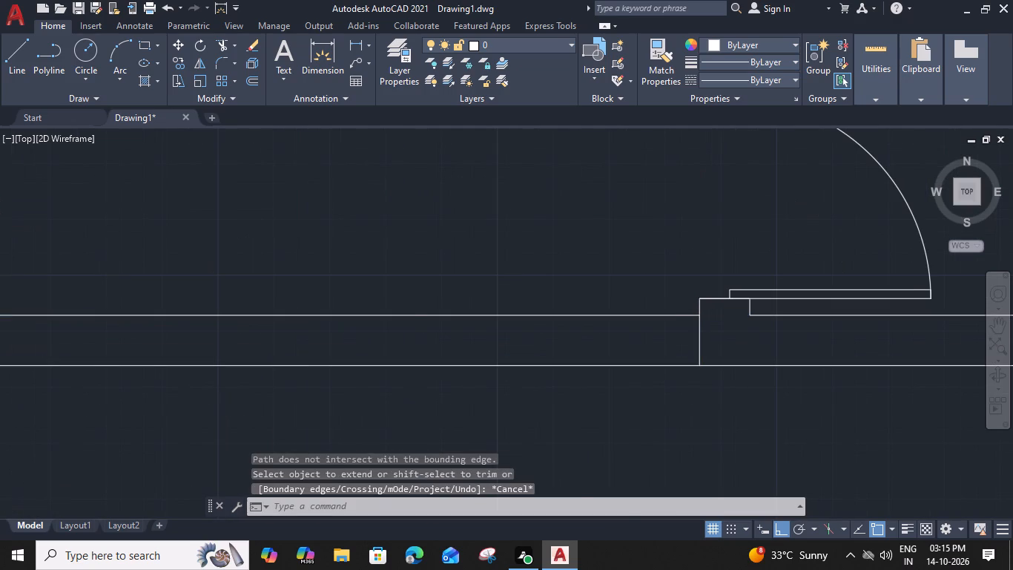
{"action": "type", "text": "TR"}
{"action": "key", "text": "space"}
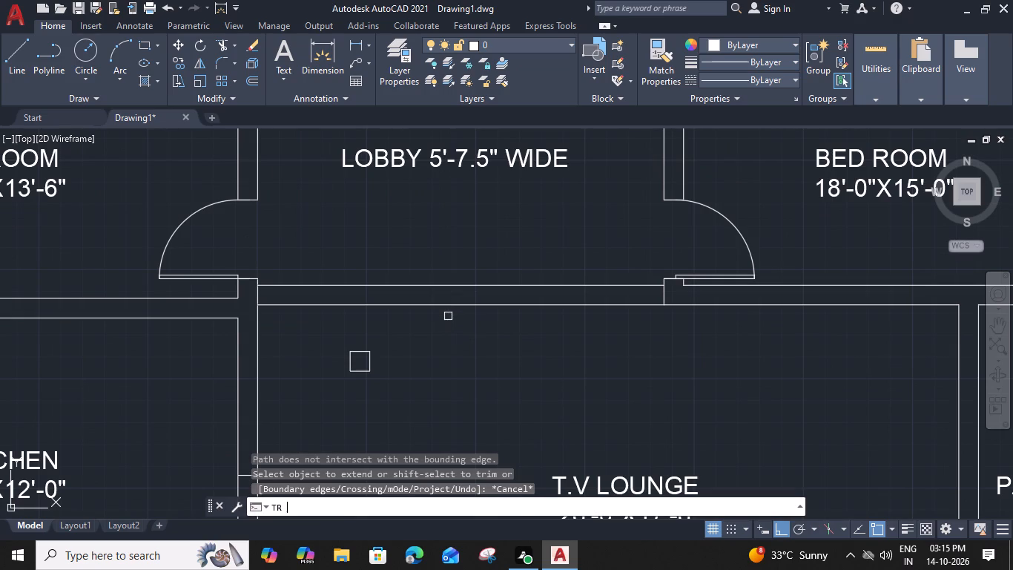
{"action": "left_click", "coordinate": [470, 250]}
{"action": "left_click", "coordinate": [481, 343]}
{"action": "key", "text": "Escape"}
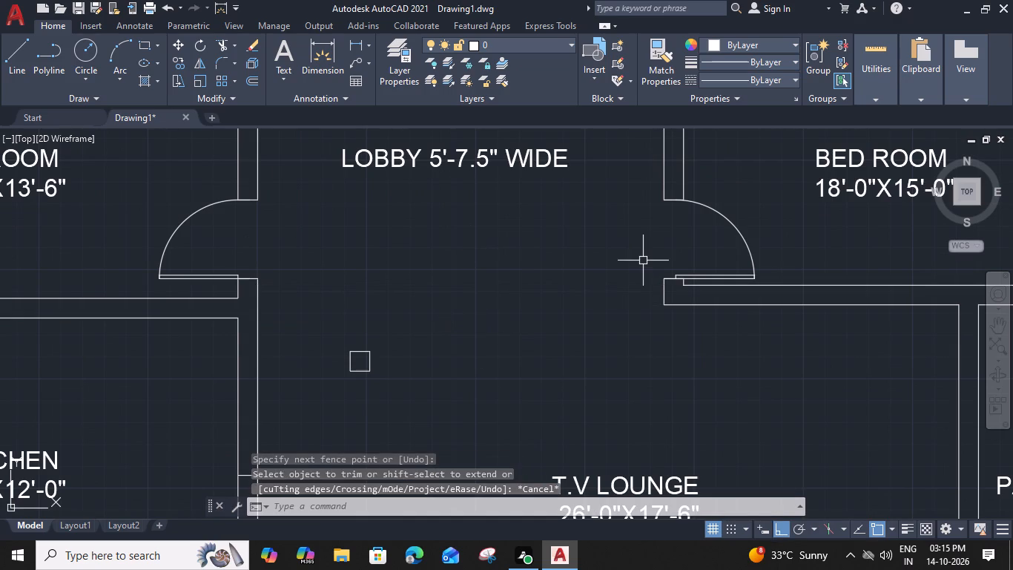
Draw a line in the ACAD_ISO02W100 linetype across the lobby opening, along the T.V lounge face of the wall.
{"action": "left_click", "coordinate": [788, 76]}
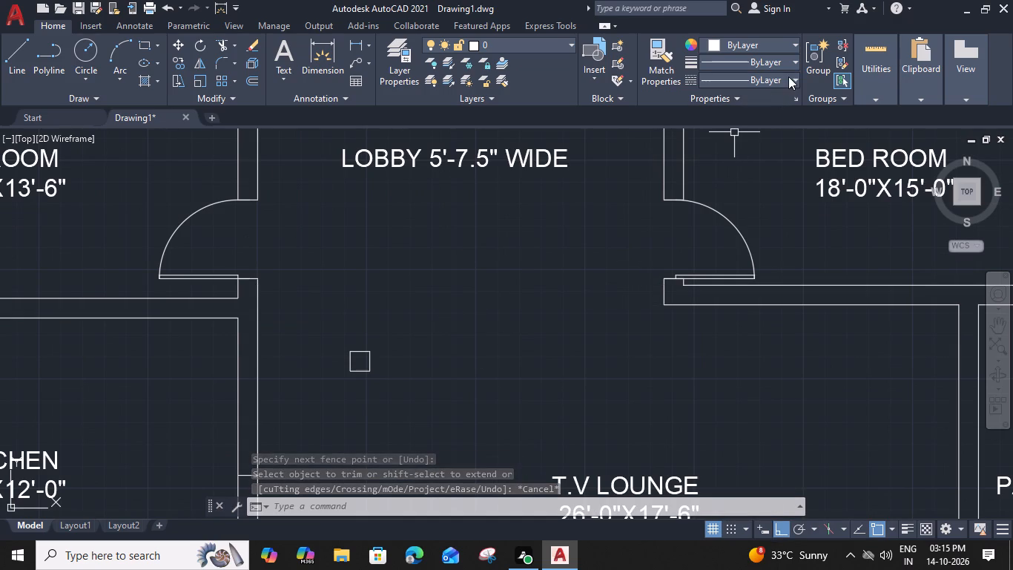
{"action": "left_click", "coordinate": [784, 131]}
{"action": "key", "text": "Escape"}
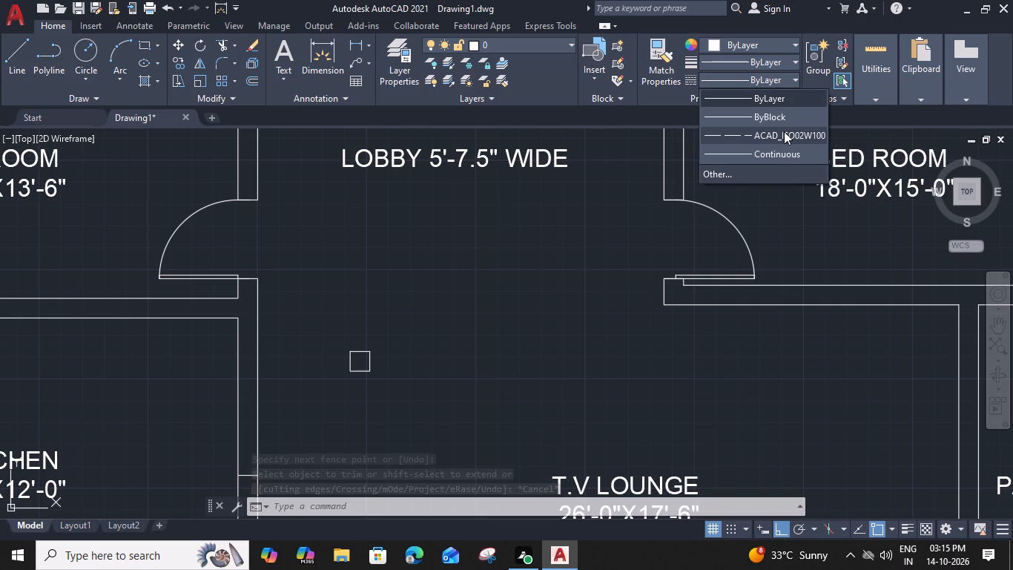
{"action": "key", "text": "l"}
{"action": "key", "text": "space"}
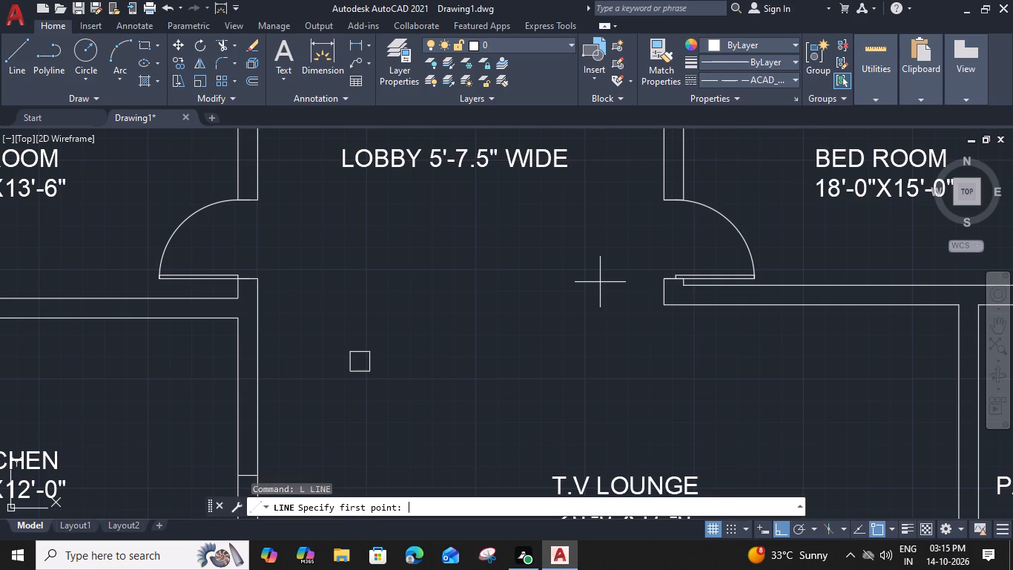
{"action": "left_click", "coordinate": [662, 303]}
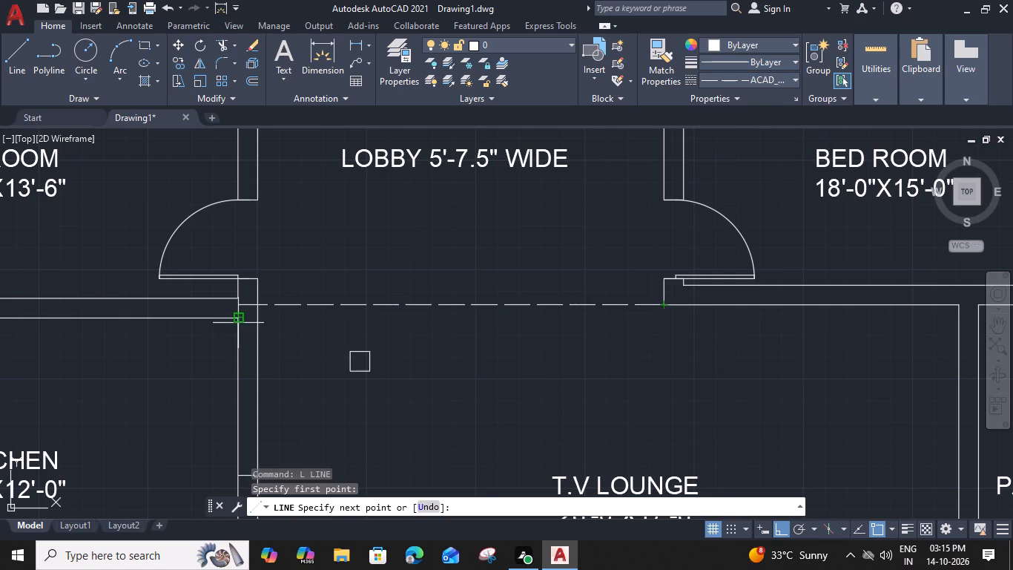
{"action": "left_click", "coordinate": [255, 306]}
{"action": "key", "text": "Escape"}
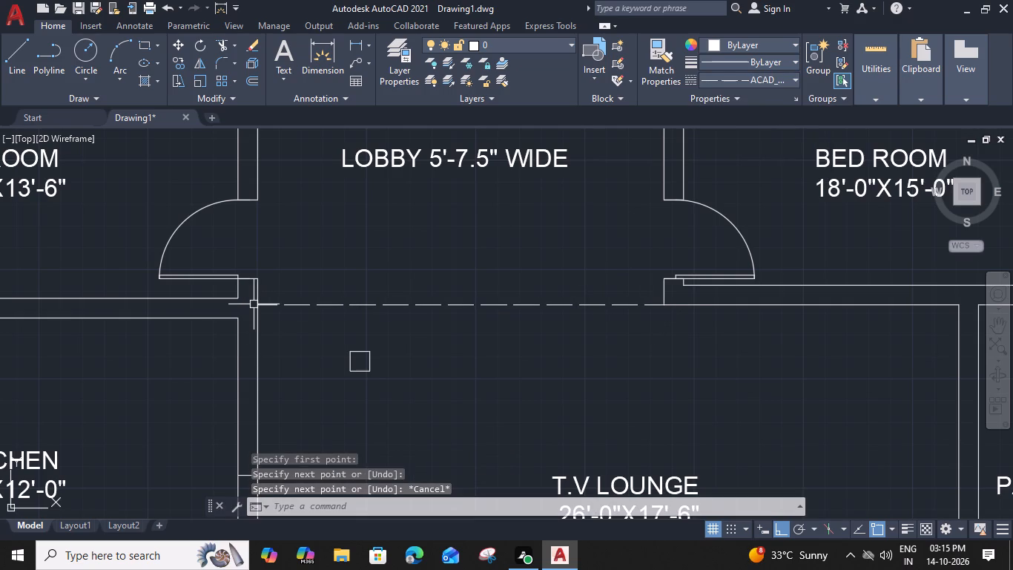
Offset the dashed line across the lobby opening 9" toward the lobby.
{"action": "left_click", "coordinate": [478, 301]}
{"action": "left_click", "coordinate": [392, 321]}
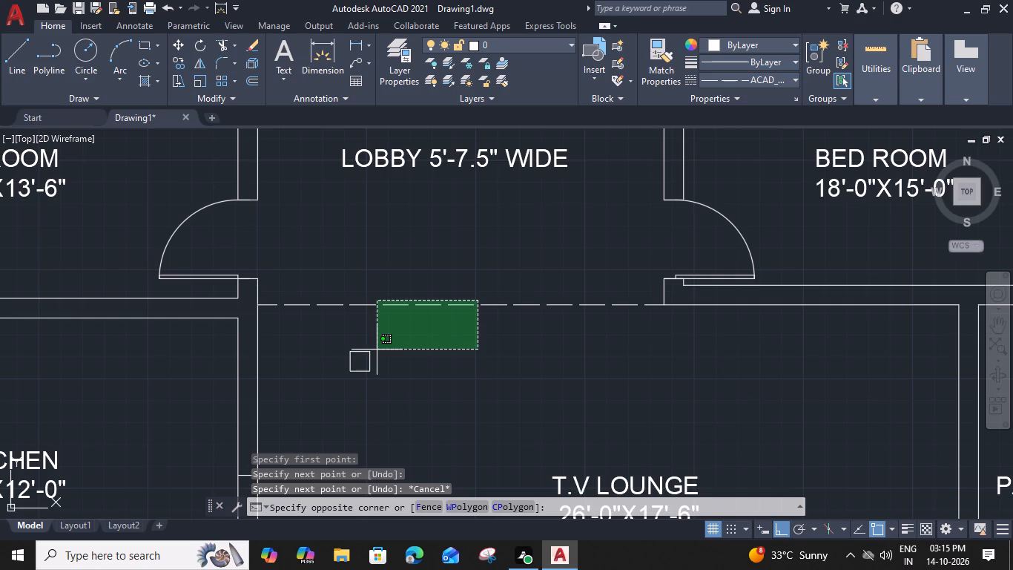
{"action": "type", "text": "O 9\""}
{"action": "key", "text": "Return"}
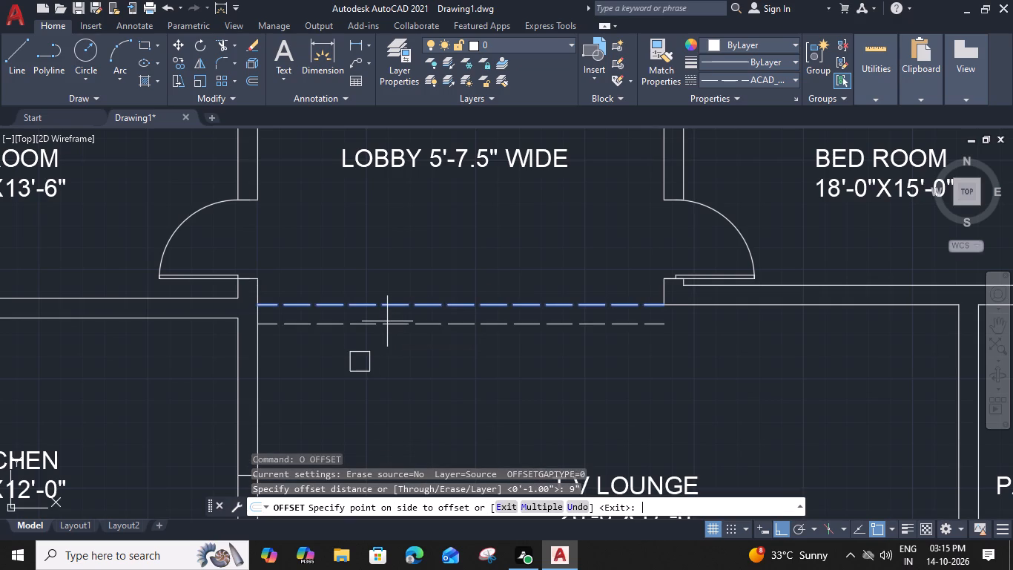
{"action": "left_click", "coordinate": [380, 228]}
{"action": "key", "text": "Escape"}
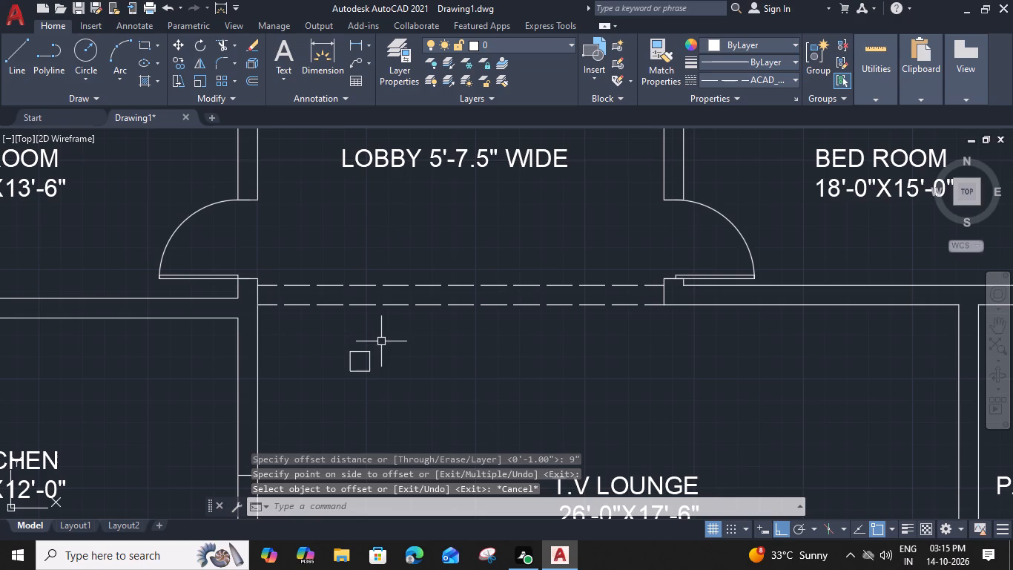
Offset the wall-end lines at both sides of the lobby opening 9" inward into the opening.
{"action": "scroll", "coordinate": [564, 298], "scroll_direction": "up", "scroll_amount": 1}
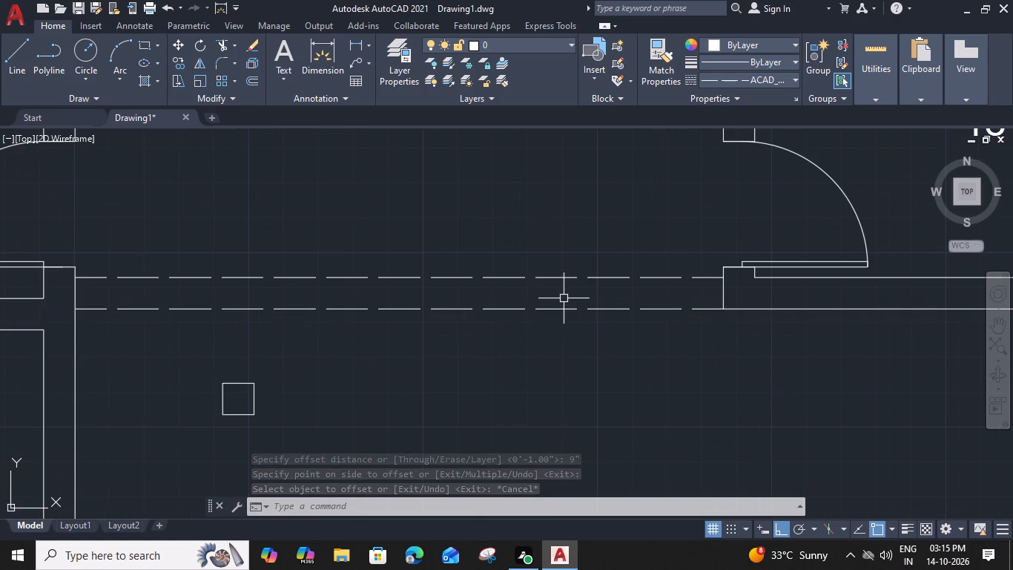
{"action": "left_click", "coordinate": [720, 291]}
{"action": "type", "text": "O"}
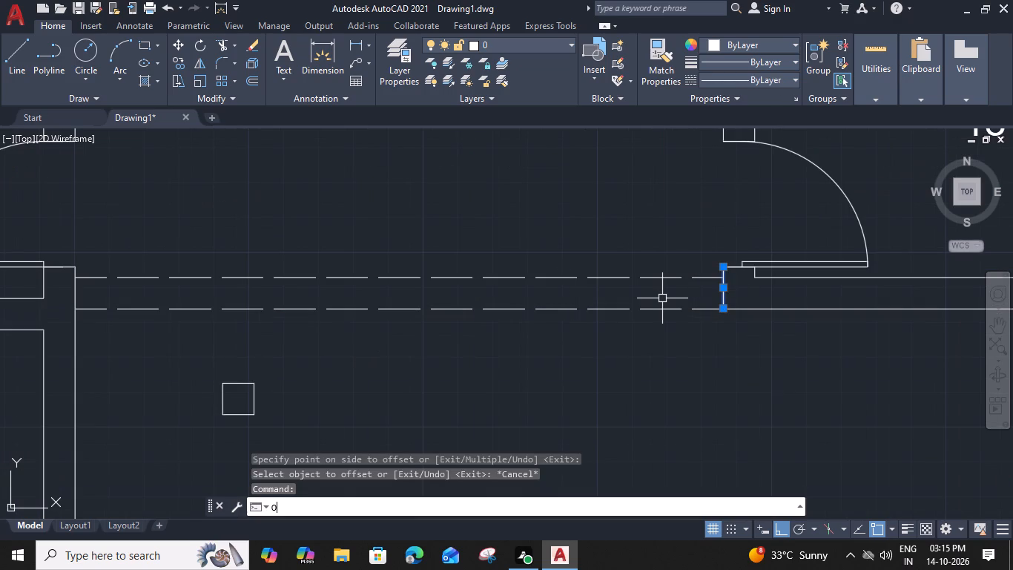
{"action": "key", "text": "space"}
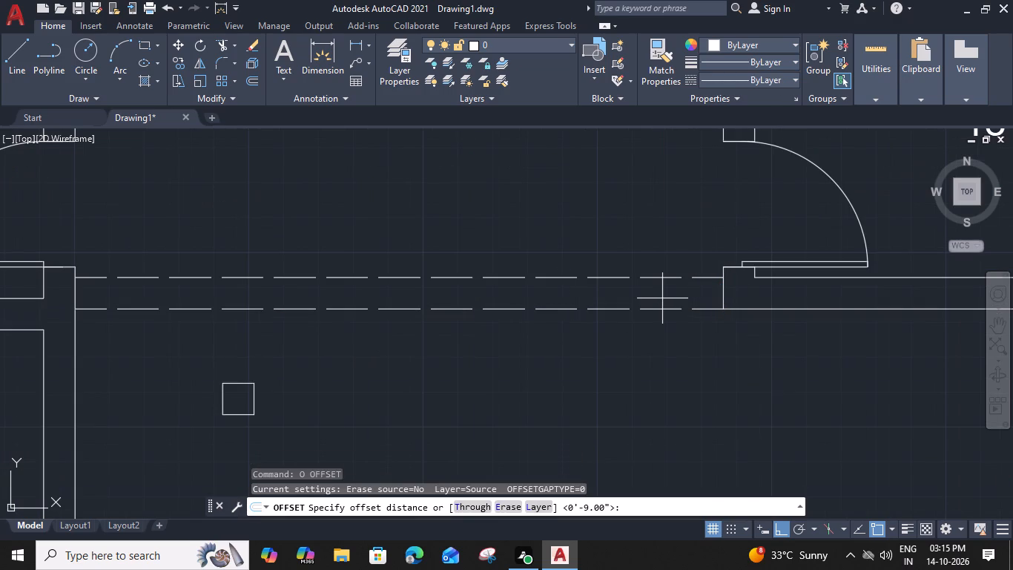
{"action": "key", "text": "9"}
{"action": "key", "text": "shift+quotedbl"}
{"action": "key", "text": "Return"}
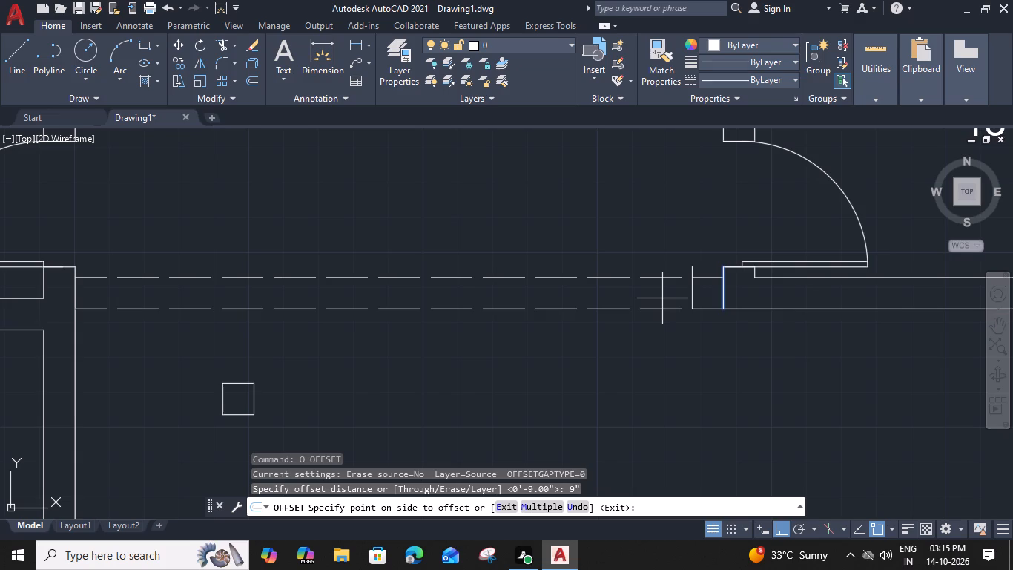
{"action": "left_click", "coordinate": [538, 311]}
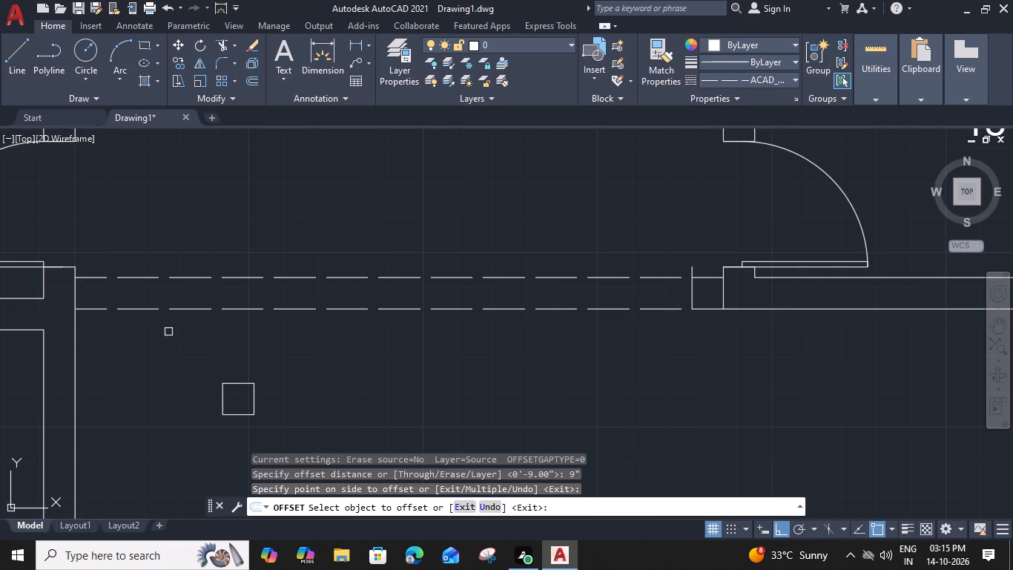
{"action": "middle_click_drag", "start_coordinate": [363, 289], "coordinate": [542, 262]}
{"action": "left_click", "coordinate": [258, 266]}
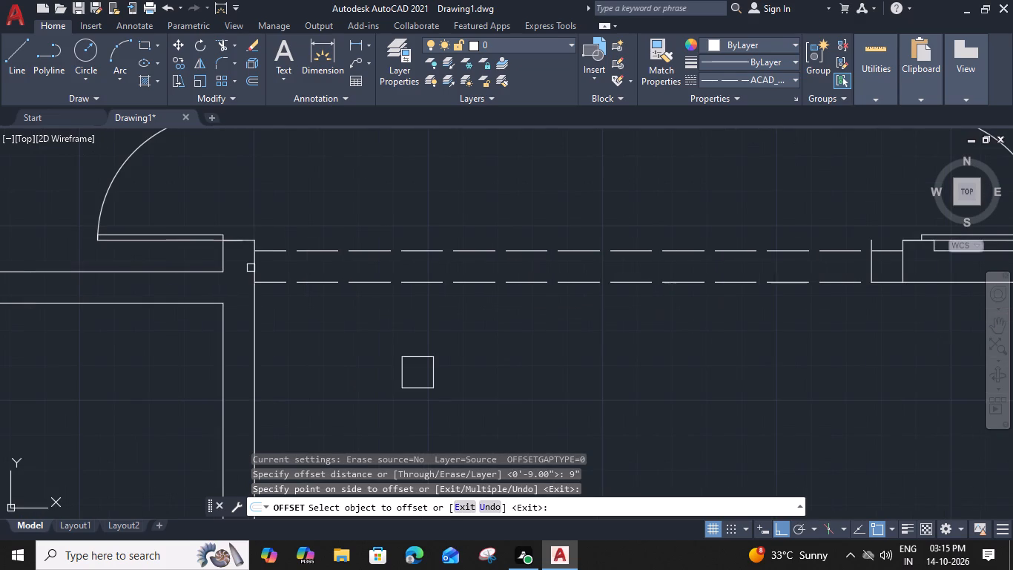
{"action": "left_click", "coordinate": [256, 269]}
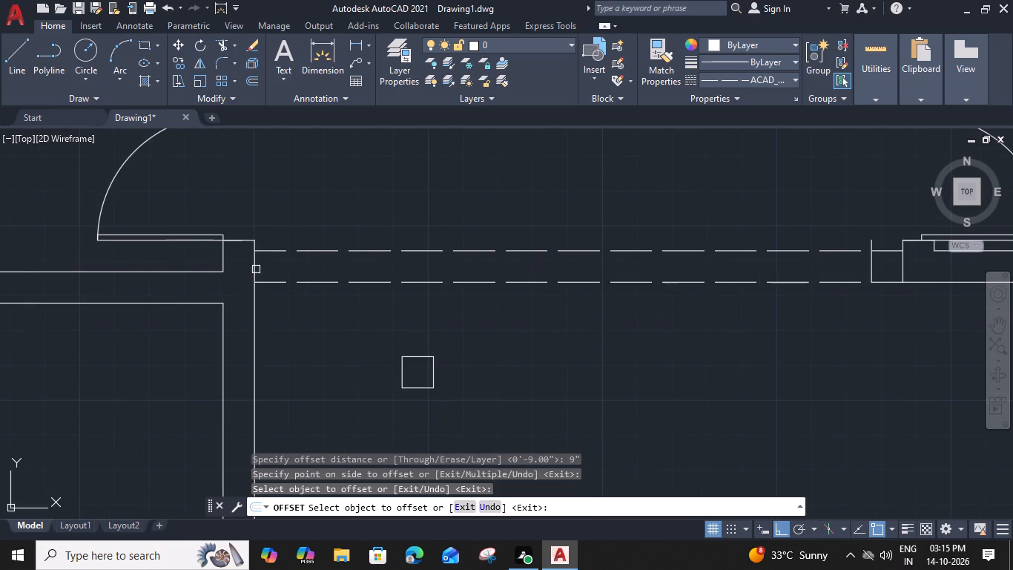
{"action": "left_click", "coordinate": [354, 259]}
{"action": "key", "text": "Escape"}
{"action": "key", "text": "Escape"}
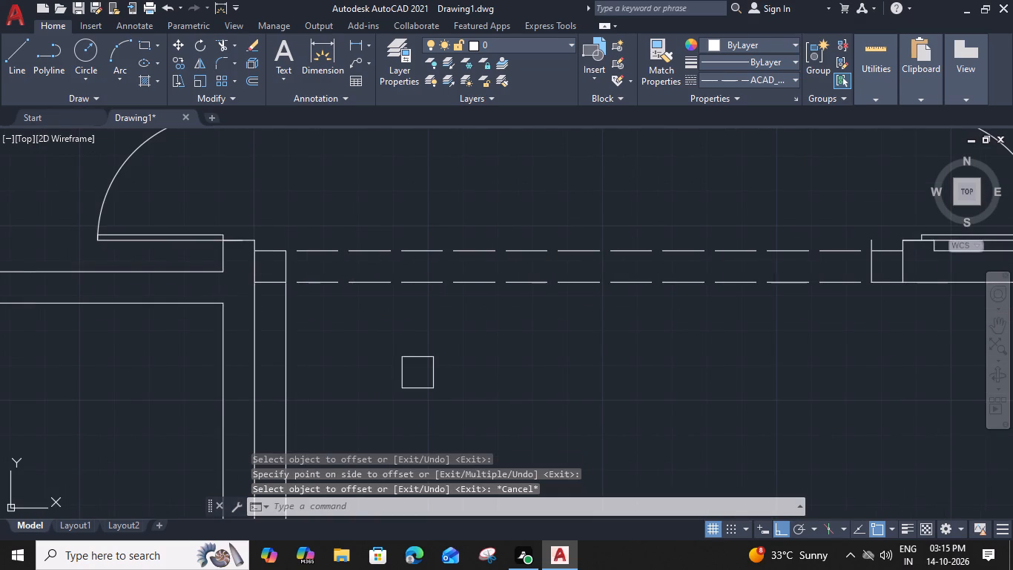
Trim the parts of both offset lines that extend beyond the two dashed lines, closing the squares at the opening's ends.
{"action": "key", "text": "t"}
{"action": "key", "text": "r"}
{"action": "key", "text": "space"}
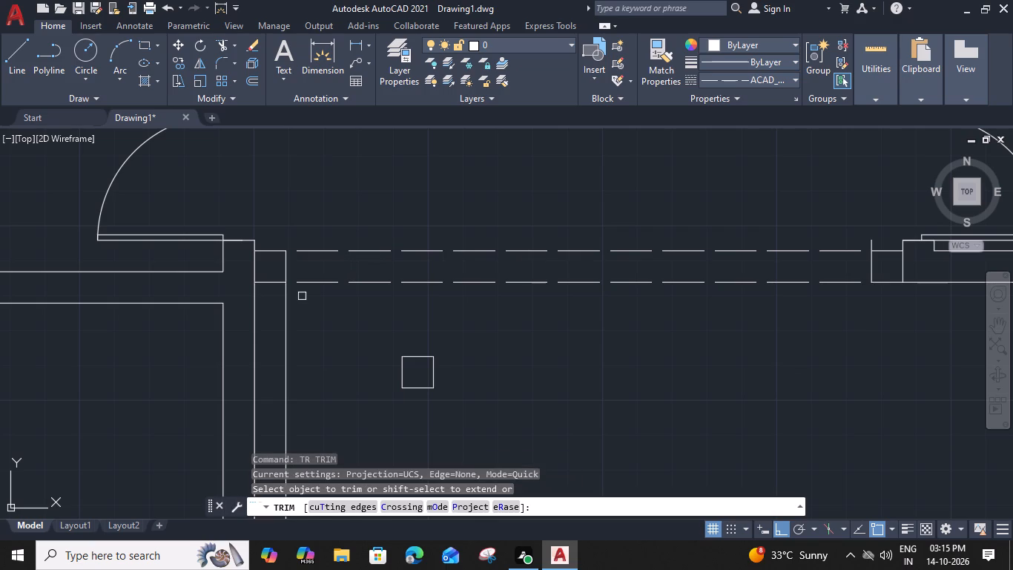
{"action": "left_click", "coordinate": [288, 291]}
{"action": "left_click", "coordinate": [874, 243]}
{"action": "key", "text": "Escape"}
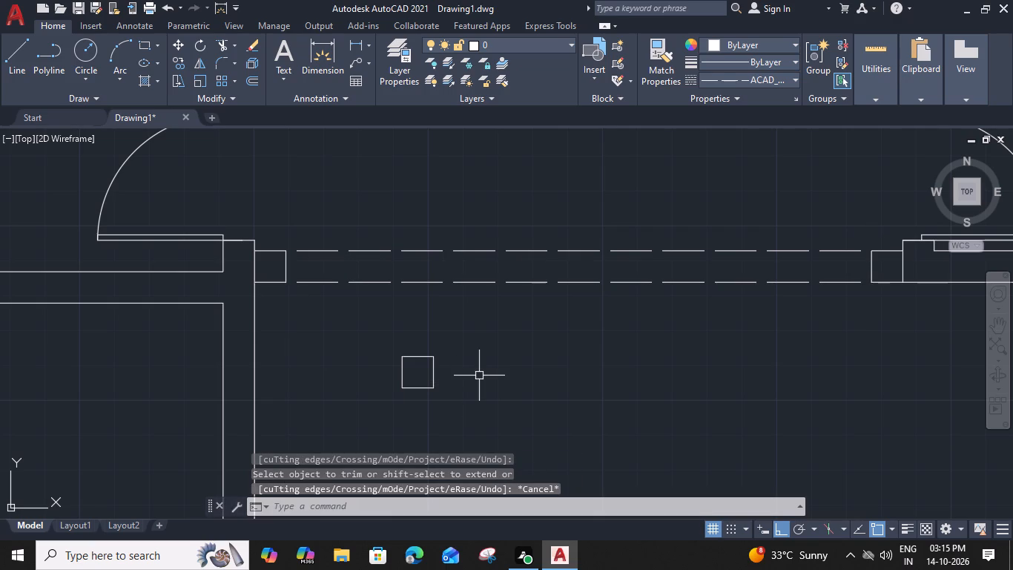
Move the loose square from the T.V lounge into the opening, placing its top-edge midpoint on the lobby-side dashed line.
{"action": "left_click", "coordinate": [467, 332]}
{"action": "left_click", "coordinate": [346, 407]}
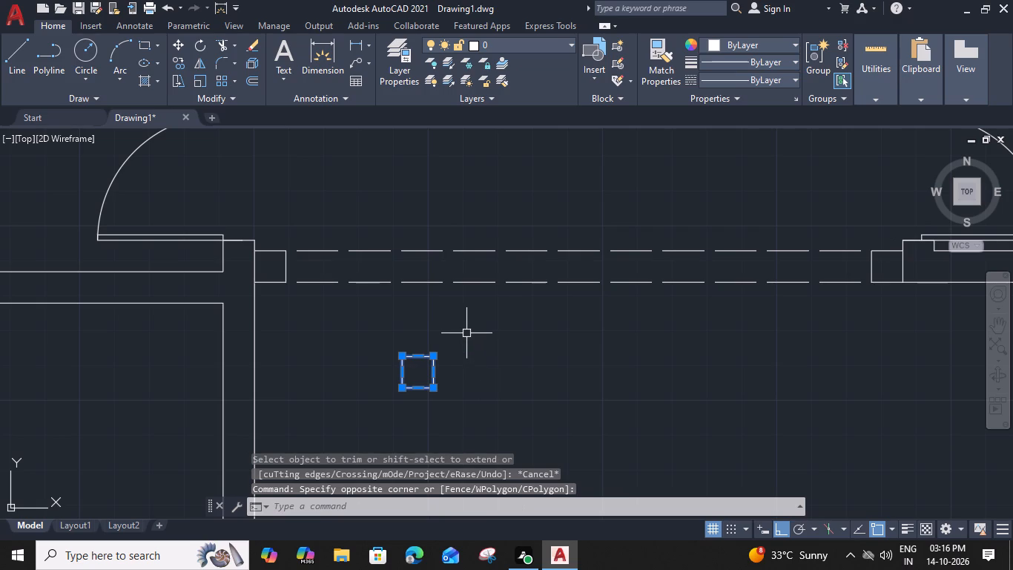
{"action": "type", "text": "M"}
{"action": "key", "text": "space"}
{"action": "left_click", "coordinate": [420, 354]}
{"action": "left_click", "coordinate": [334, 252]}
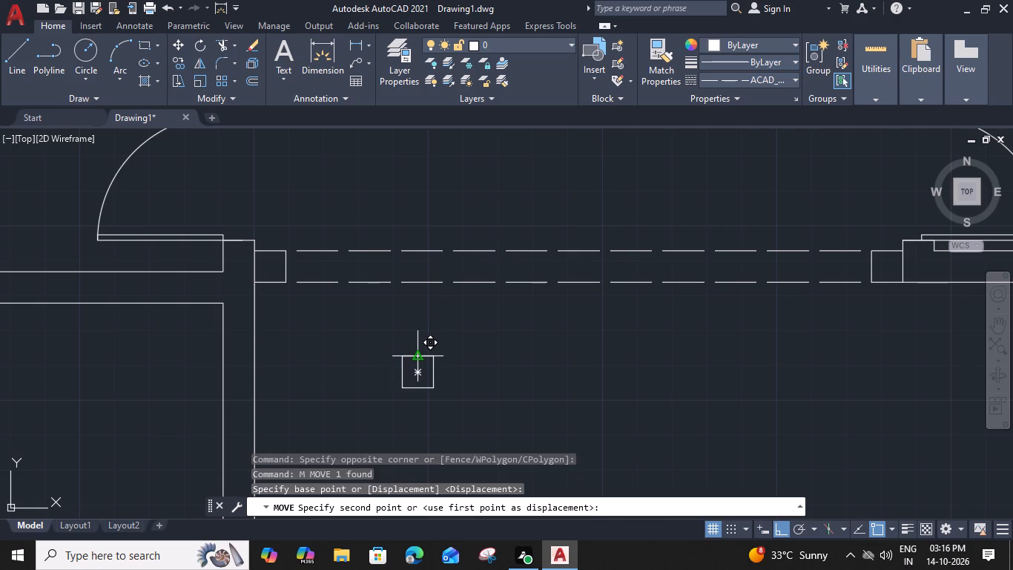
{"action": "key", "text": "Escape"}
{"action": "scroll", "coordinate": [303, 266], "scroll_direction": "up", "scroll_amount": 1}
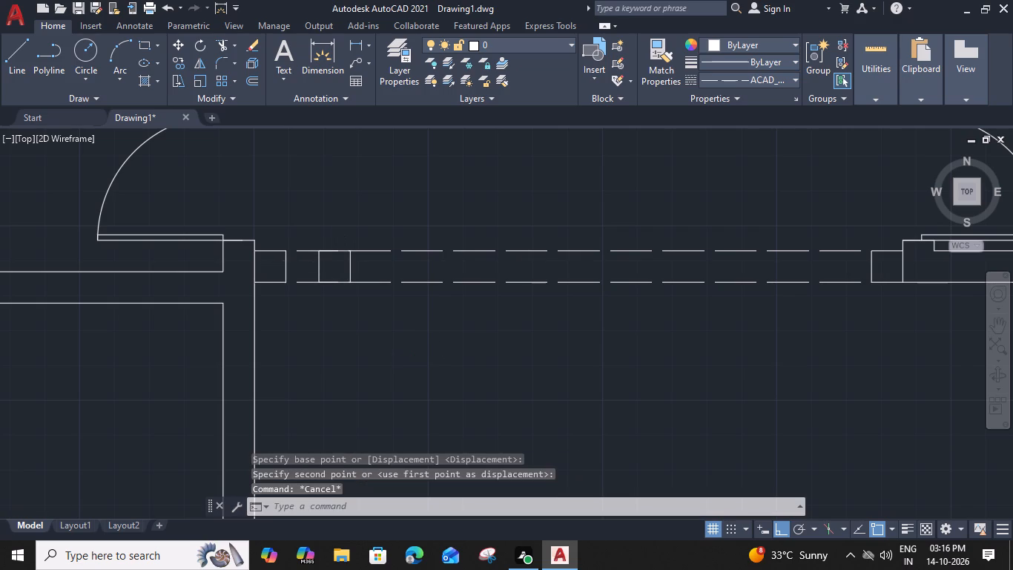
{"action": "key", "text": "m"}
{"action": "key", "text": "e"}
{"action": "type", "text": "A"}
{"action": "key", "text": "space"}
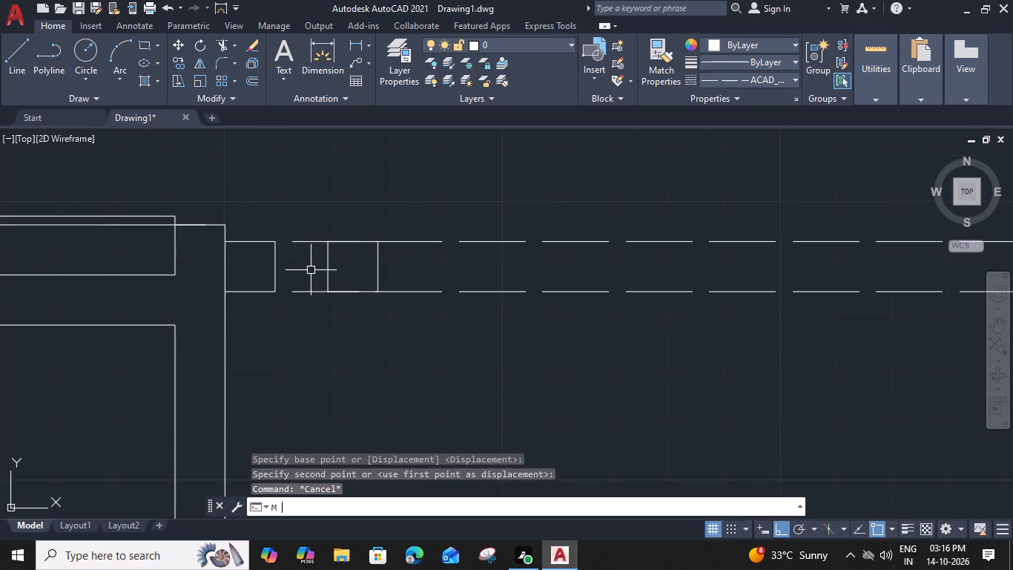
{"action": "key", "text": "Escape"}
Measure the gap between the opening's west end square and the moved square.
{"action": "type", "text": "MEA"}
{"action": "key", "text": "space"}
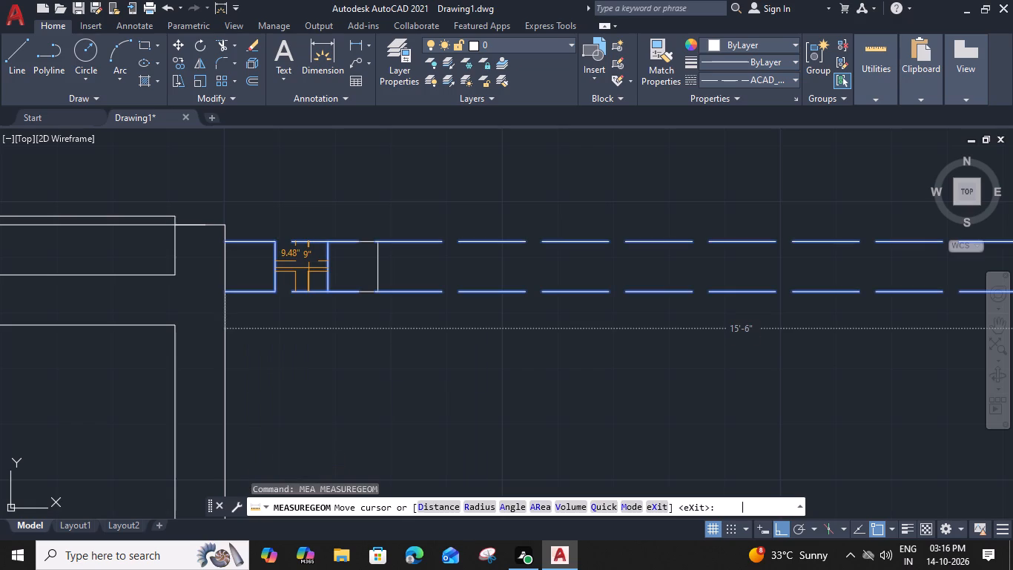
{"action": "scroll", "coordinate": [308, 268], "scroll_direction": "up", "scroll_amount": 3}
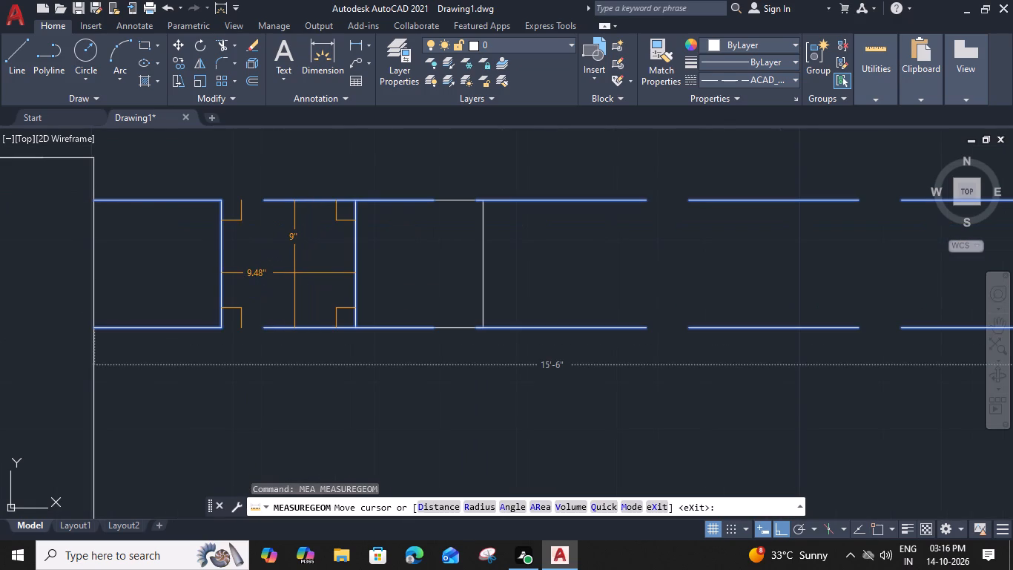
{"action": "key", "text": "Escape"}
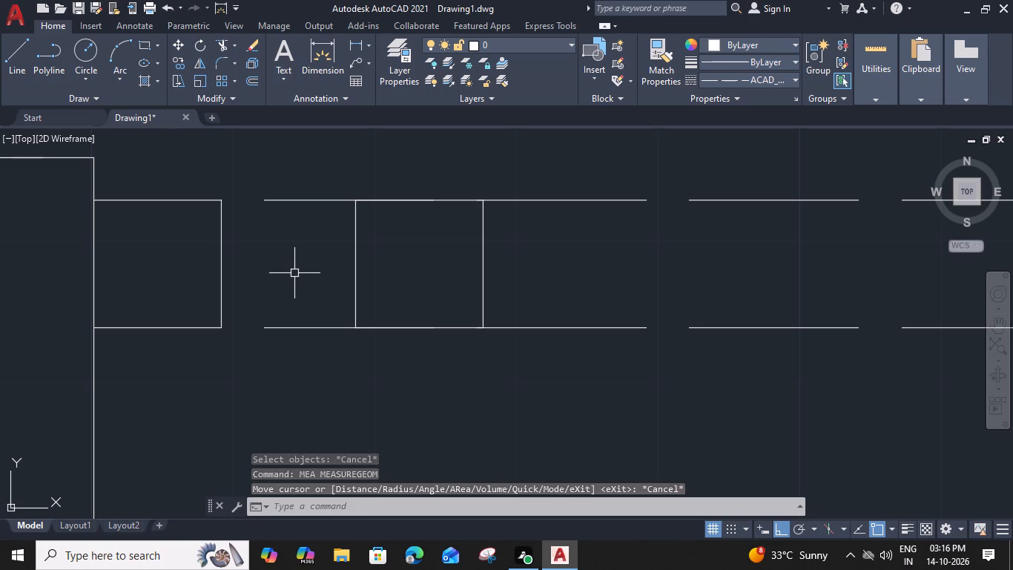
Draw a 1' horizontal line eastward from the midpoint of the west end square's inner edge.
{"action": "type", "text": "L"}
{"action": "key", "text": "space"}
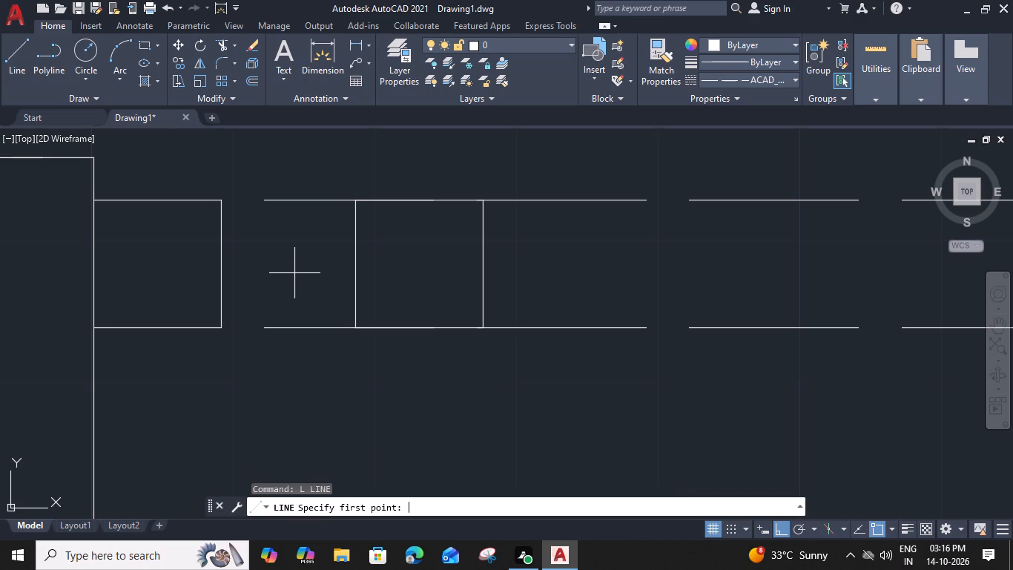
{"action": "left_click", "coordinate": [224, 260]}
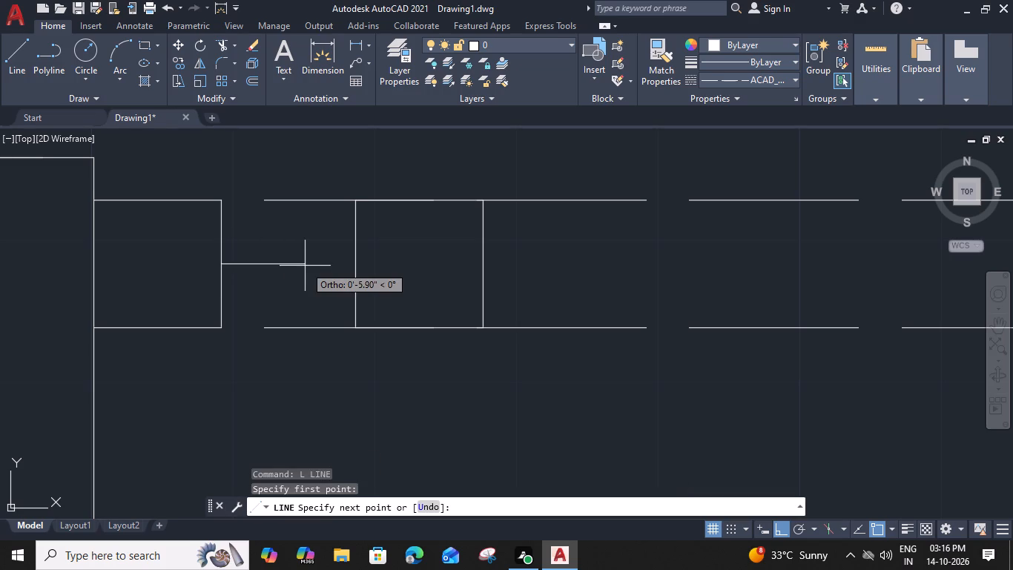
{"action": "type", "text": "1'"}
{"action": "key", "text": "space"}
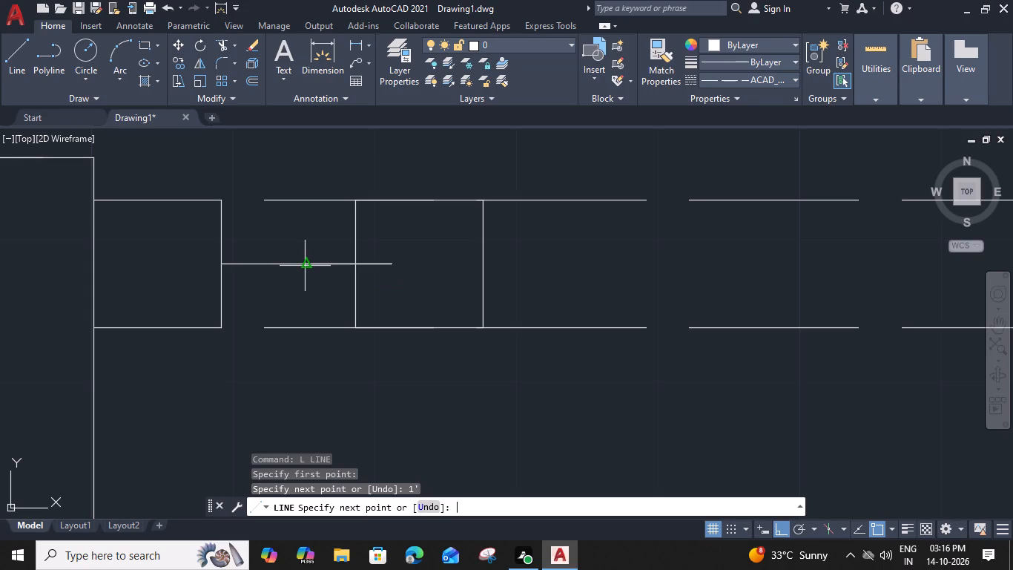
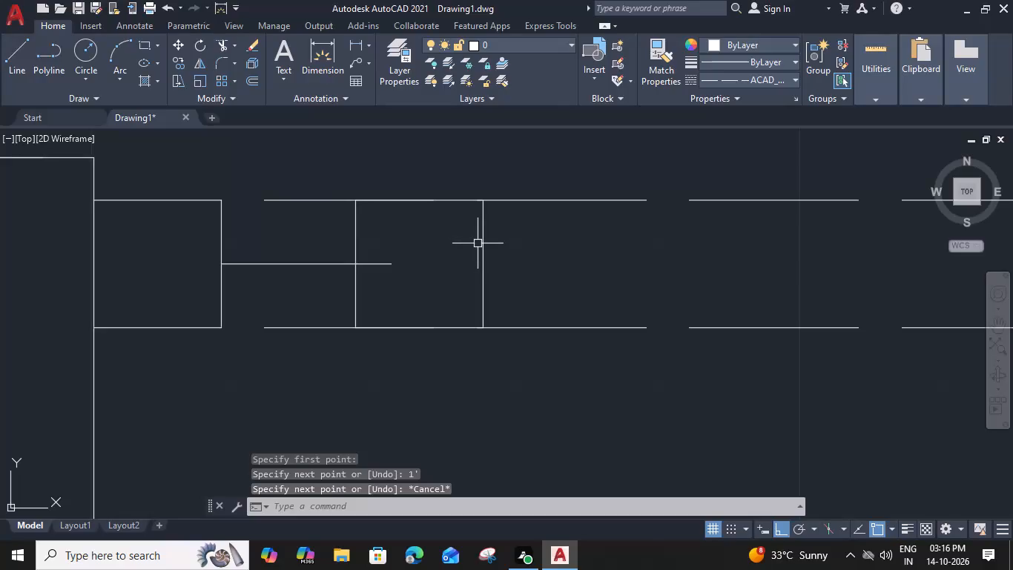
Move the 9" square in the opening so its west edge midpoint meets the east end of the 1' guide line.
{"action": "left_click_drag", "start_coordinate": [491, 229], "coordinate": [483, 230]}
{"action": "left_click", "coordinate": [334, 246]}
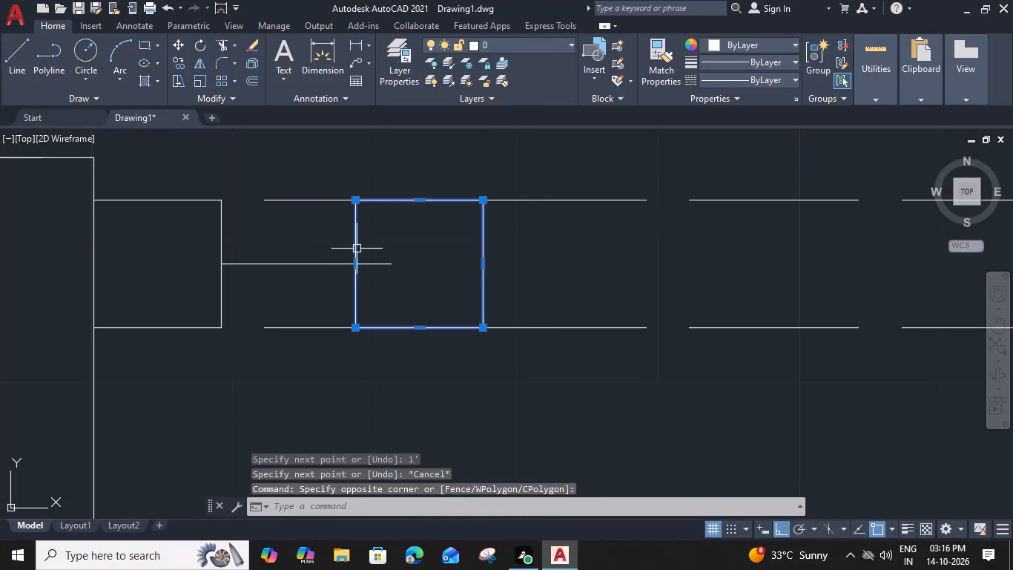
{"action": "key", "text": "m"}
{"action": "key", "text": "space"}
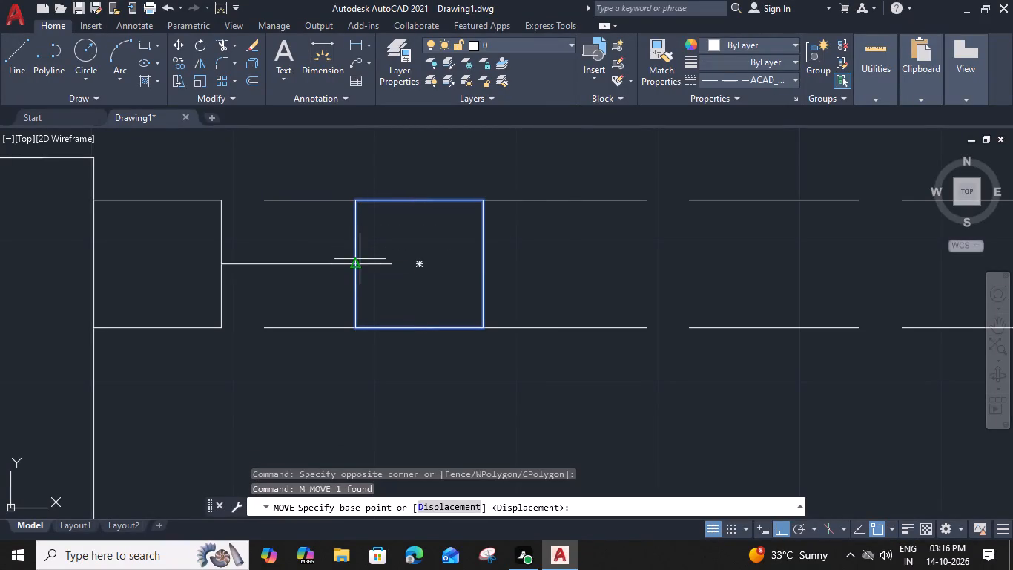
{"action": "left_click", "coordinate": [353, 265]}
{"action": "left_click", "coordinate": [388, 263]}
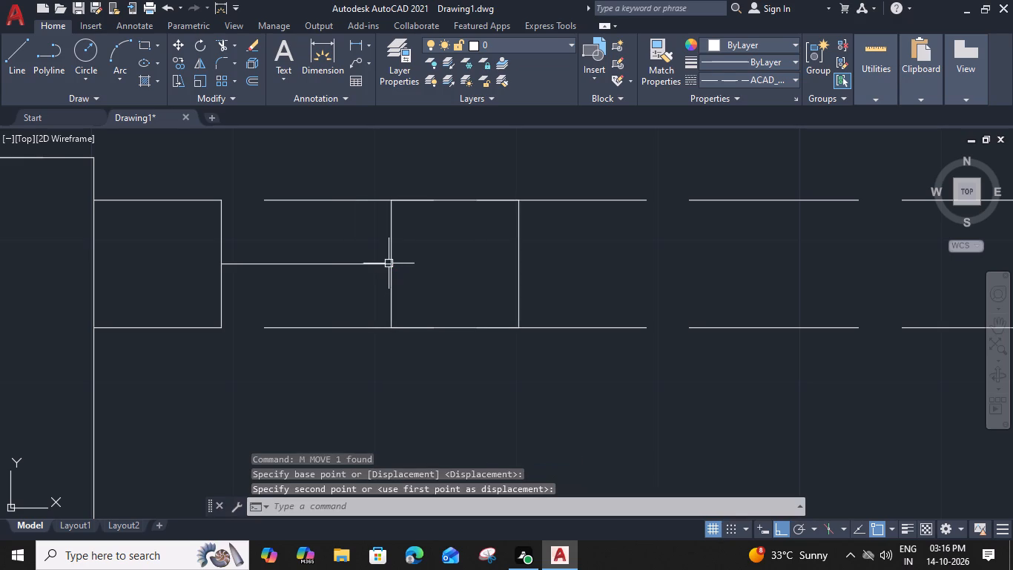
{"action": "key", "text": "Escape"}
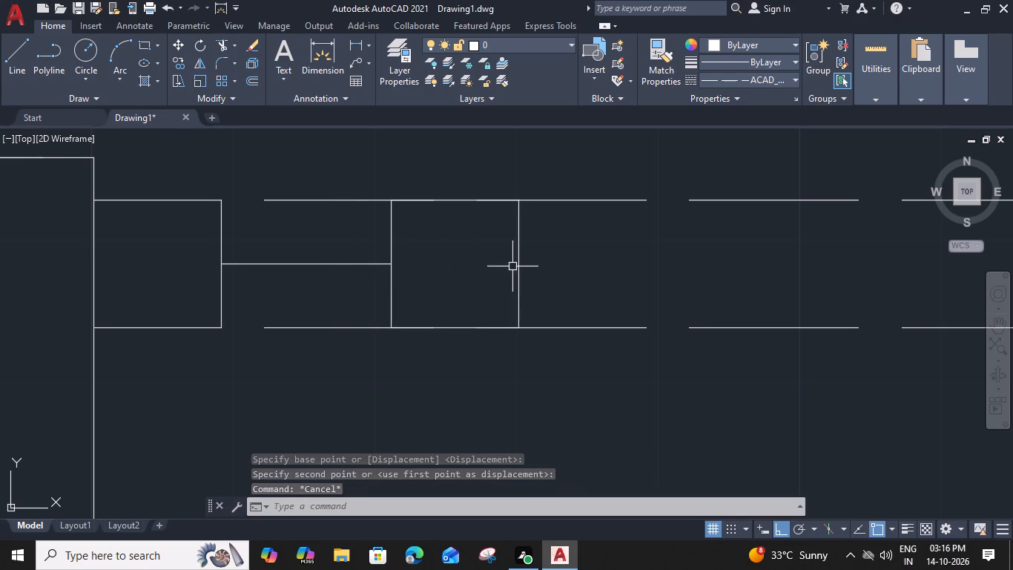
Draw a 1' horizontal line westward from the midpoint of the east end square's inner edge.
{"action": "middle_click_drag", "start_coordinate": [506, 267], "coordinate": [419, 265]}
{"action": "scroll", "coordinate": [420, 269], "scroll_direction": "down", "scroll_amount": 3}
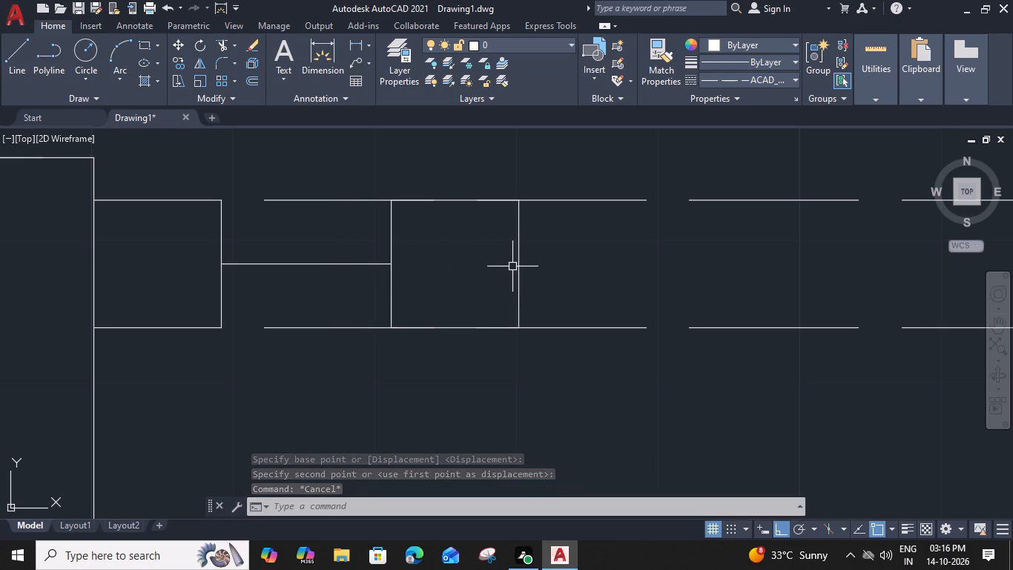
{"action": "middle_click_drag", "start_coordinate": [535, 257], "coordinate": [427, 263]}
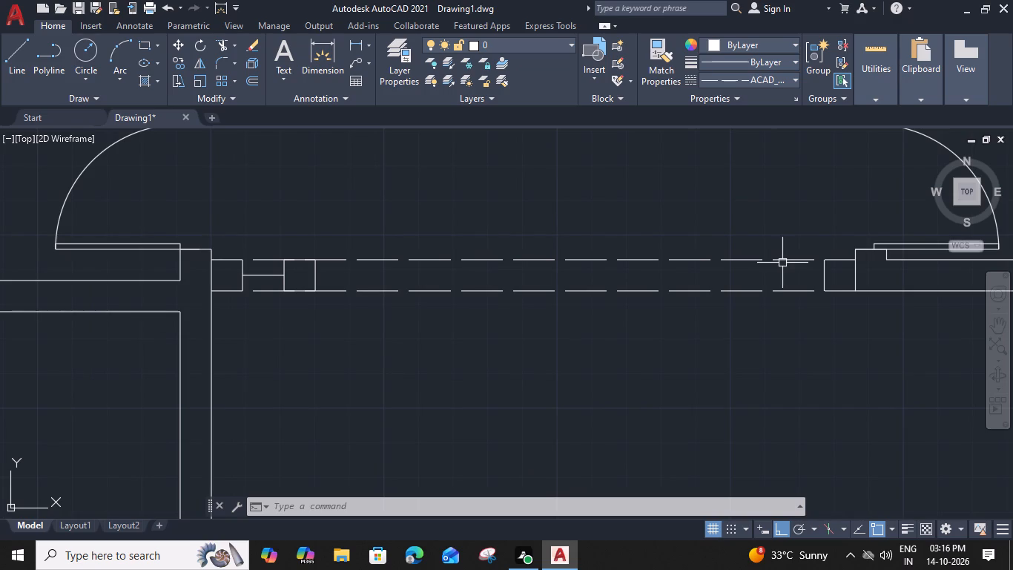
{"action": "key", "text": "l"}
{"action": "key", "text": "space"}
{"action": "scroll", "coordinate": [842, 272], "scroll_direction": "up", "scroll_amount": 2}
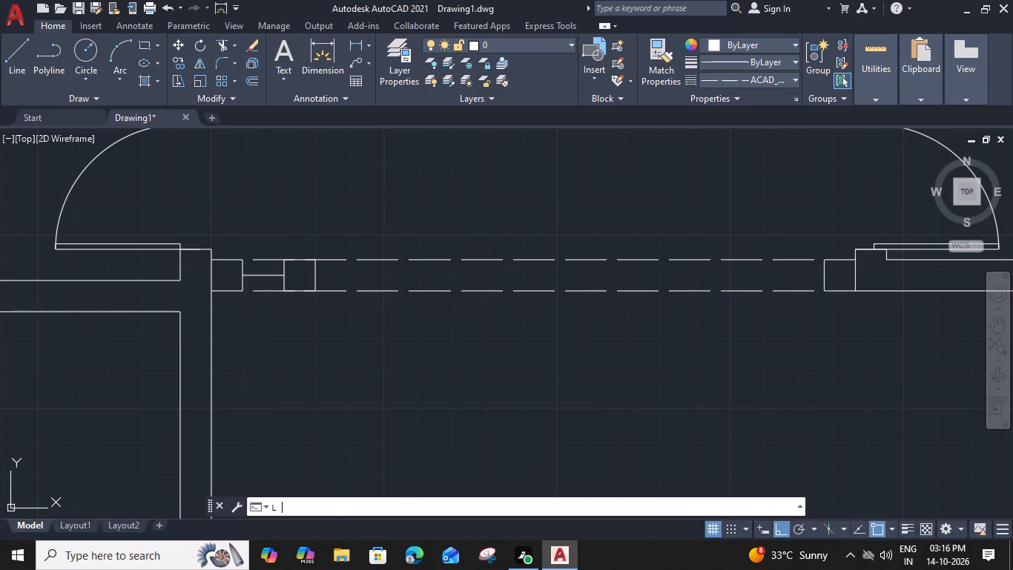
{"action": "left_click", "coordinate": [795, 278]}
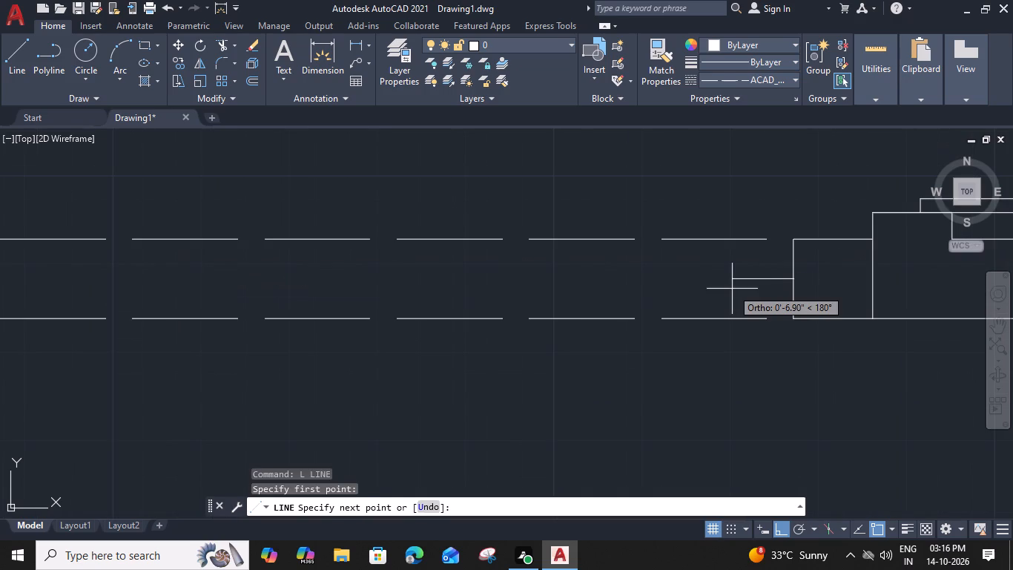
{"action": "key", "text": "1"}
{"action": "type", "text": "'"}
{"action": "key", "text": "space"}
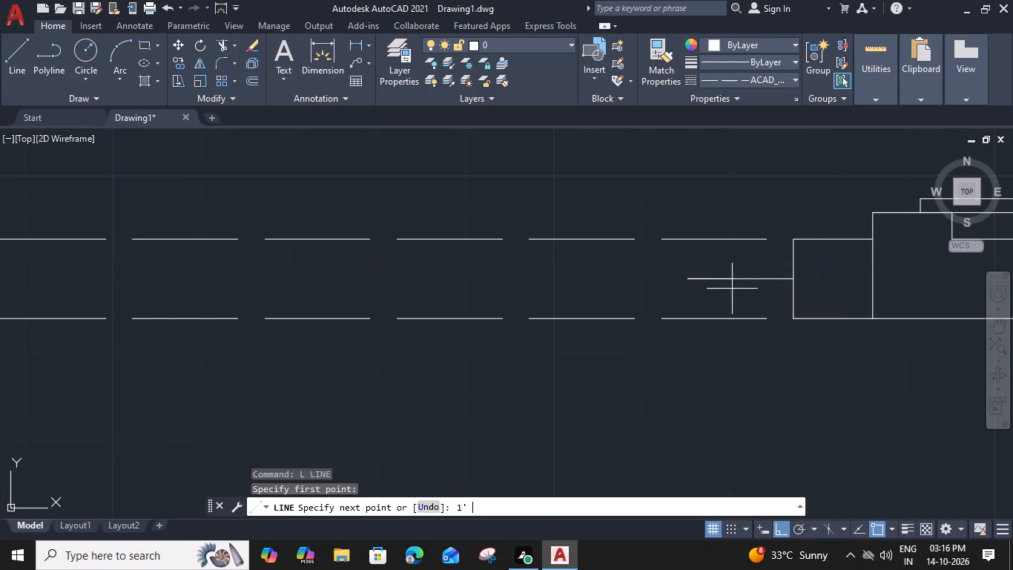
{"action": "key", "text": "Escape"}
Copy the moved square to the opening's east side, placing its east edge midpoint on the 1' line's west end.
{"action": "scroll", "coordinate": [719, 292], "scroll_direction": "down", "scroll_amount": 3}
{"action": "scroll", "coordinate": [426, 286], "scroll_direction": "up", "scroll_amount": 2}
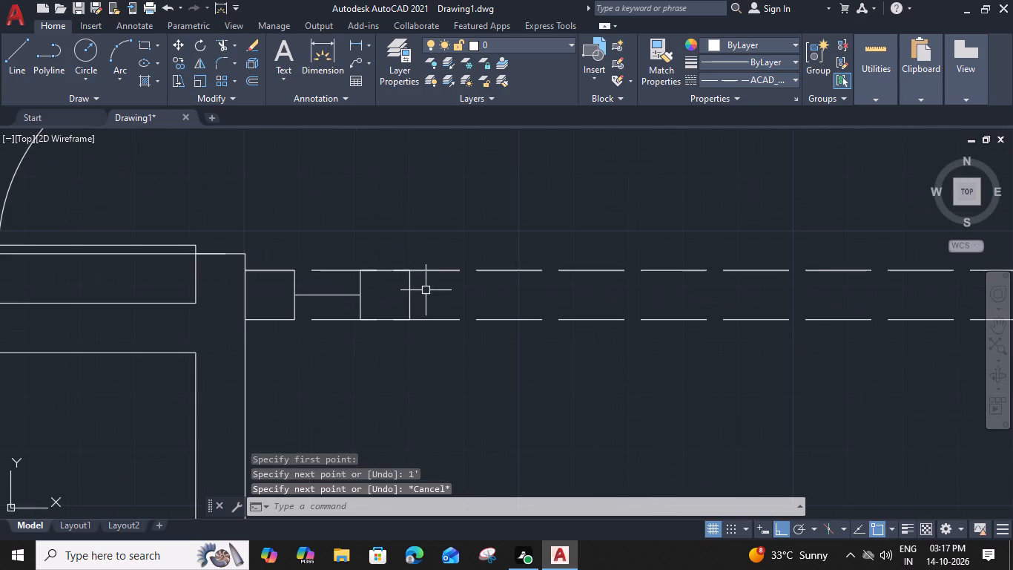
{"action": "left_click", "coordinate": [409, 297]}
{"action": "type", "text": "CO"}
{"action": "key", "text": "space"}
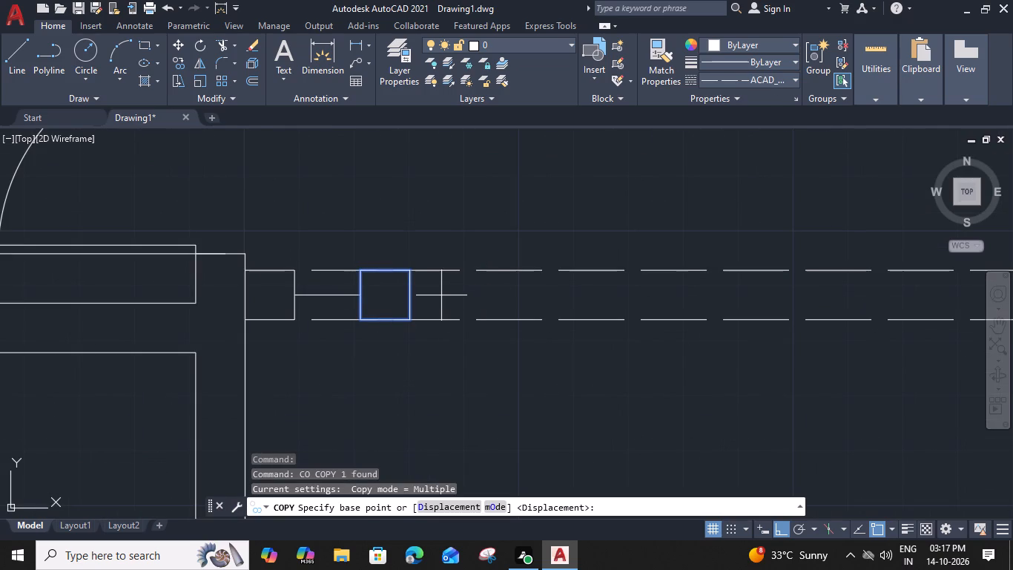
{"action": "left_click", "coordinate": [409, 298]}
{"action": "middle_click_drag", "start_coordinate": [540, 289], "coordinate": [351, 305]}
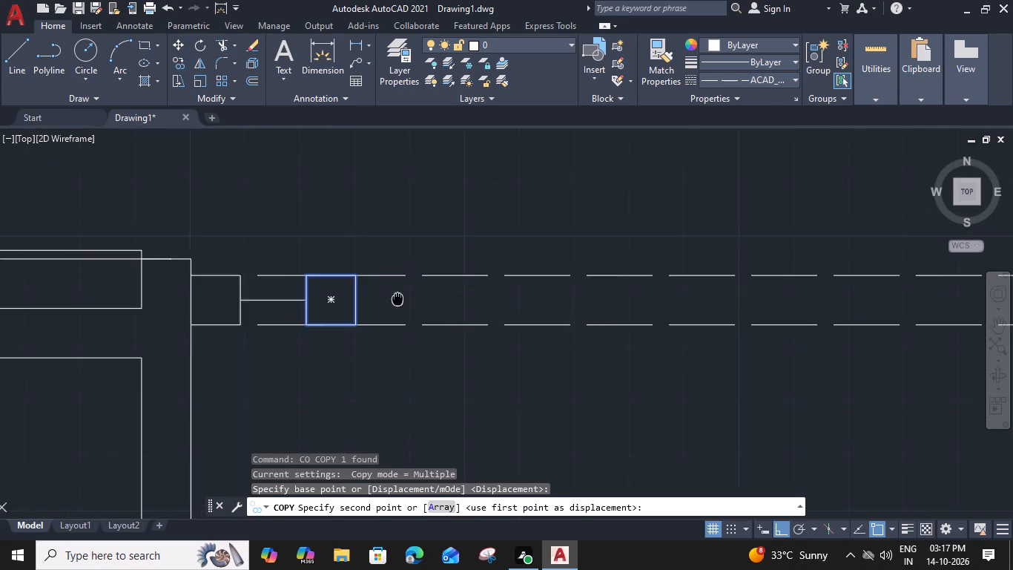
{"action": "middle_click_drag", "start_coordinate": [351, 305], "coordinate": [324, 309]}
{"action": "scroll", "coordinate": [908, 304], "scroll_direction": "up", "scroll_amount": 2}
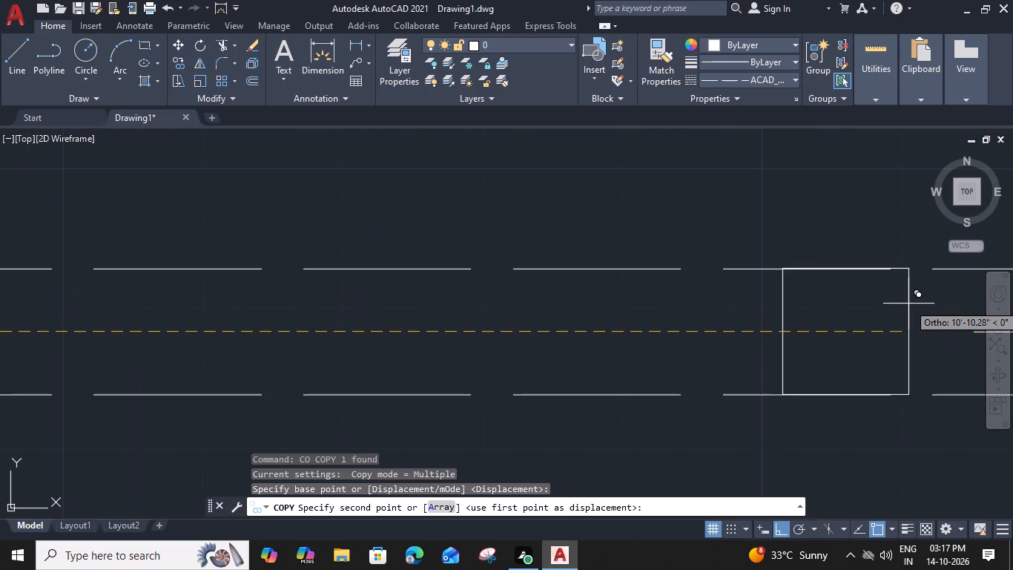
{"action": "middle_click_drag", "start_coordinate": [900, 318], "coordinate": [703, 331]}
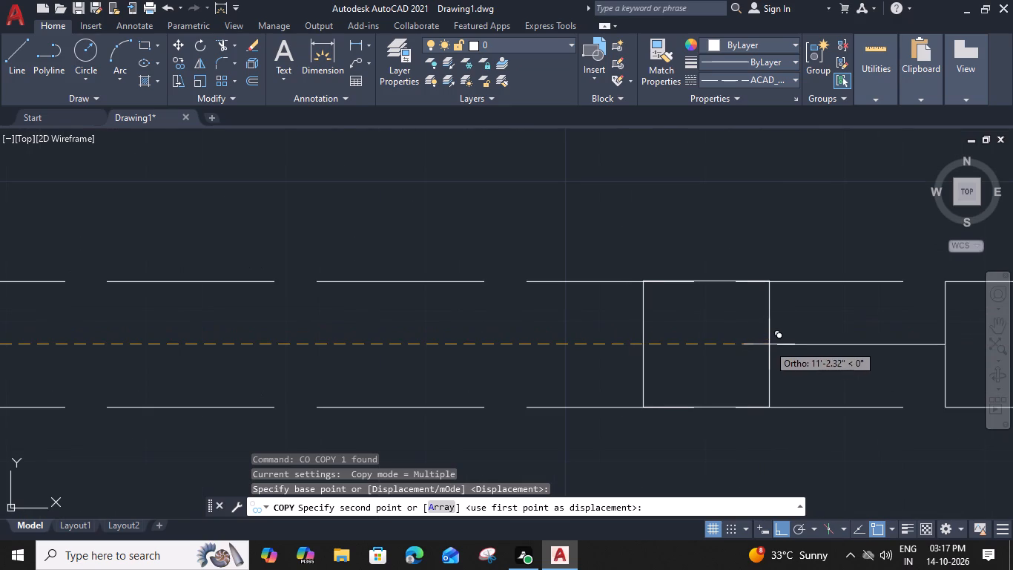
{"action": "left_click", "coordinate": [772, 345]}
{"action": "key", "text": "Escape"}
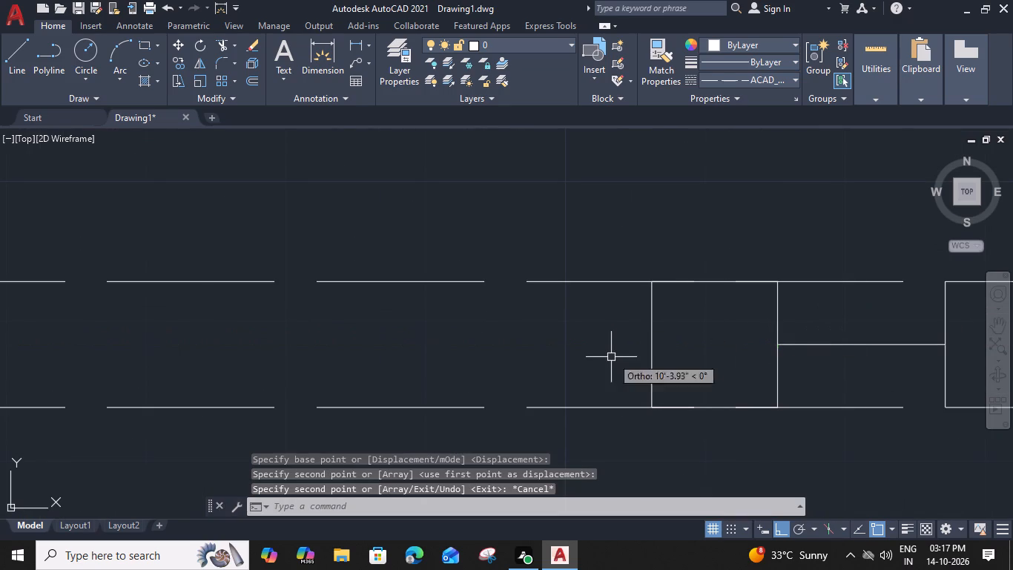
Draw a 2' horizontal line westward from the midpoint of the copied square's west edge.
{"action": "key", "text": "l"}
{"action": "key", "text": "space"}
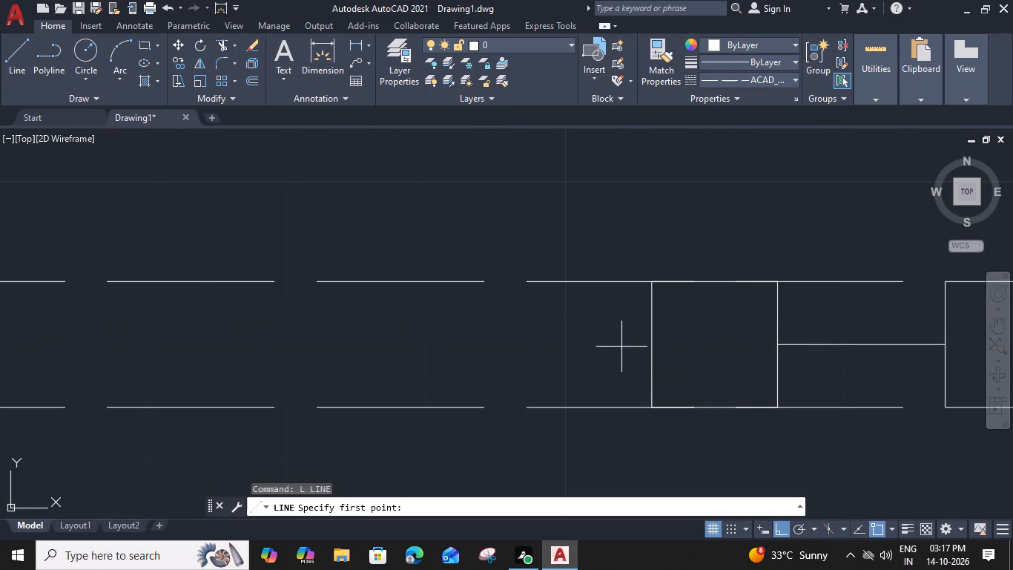
{"action": "left_click_drag", "start_coordinate": [653, 346], "coordinate": [643, 349]}
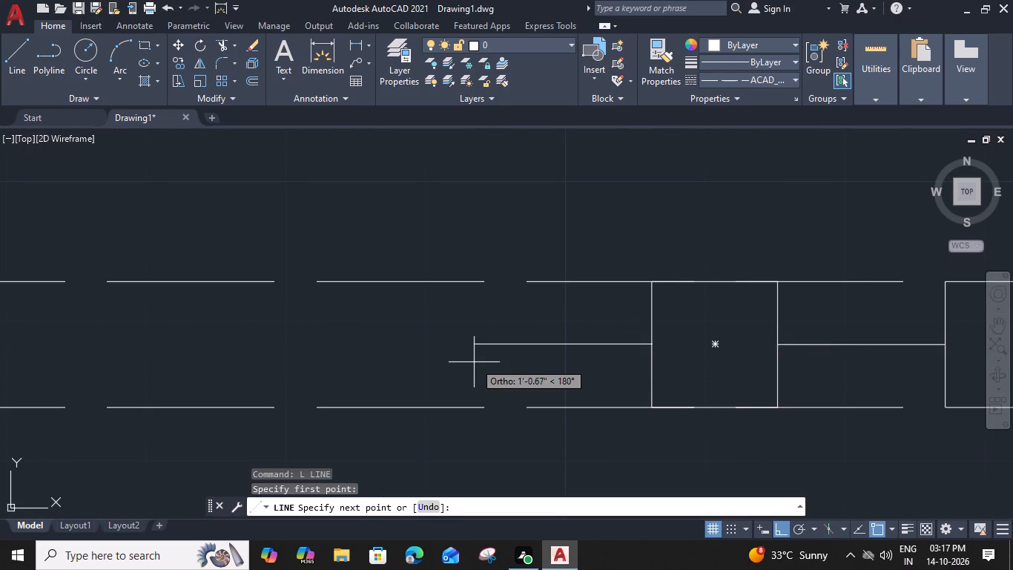
{"action": "key", "text": "2"}
{"action": "type", "text": "'"}
{"action": "key", "text": "space"}
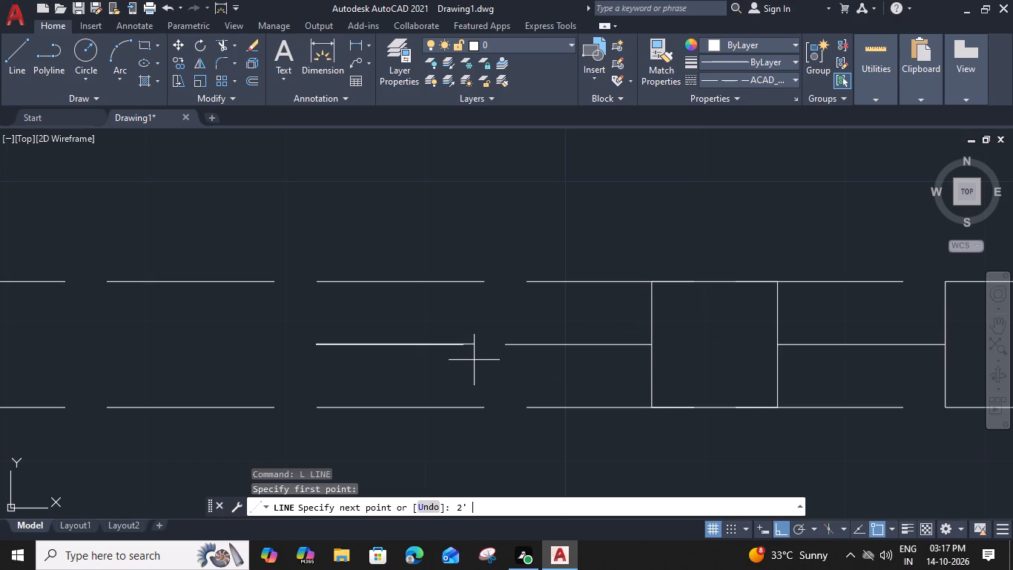
{"action": "key", "text": "Escape"}
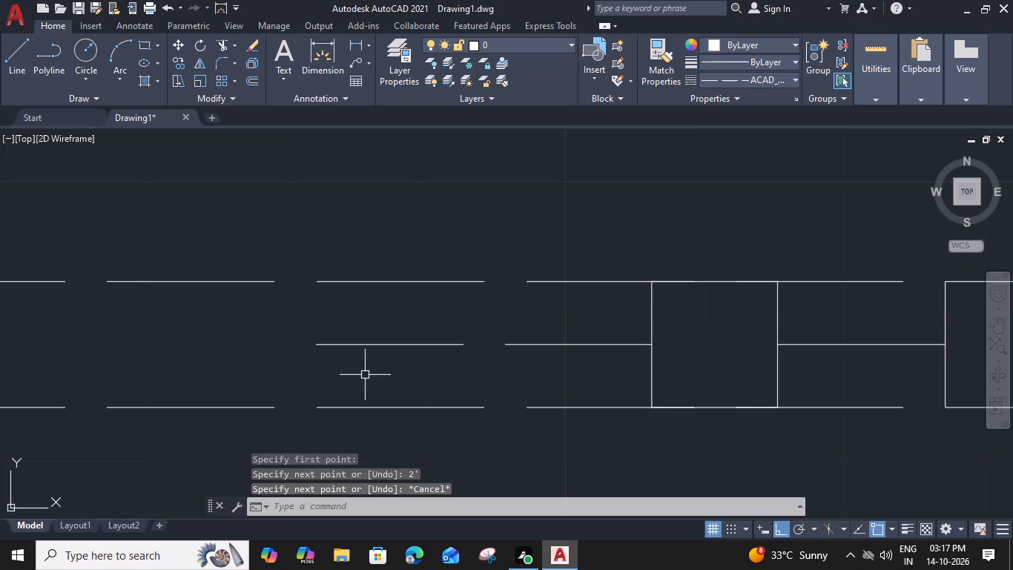
Copy the east-side square westward, placing the copy's east edge midpoint on the west end of the 2' line.
{"action": "left_click", "coordinate": [654, 306]}
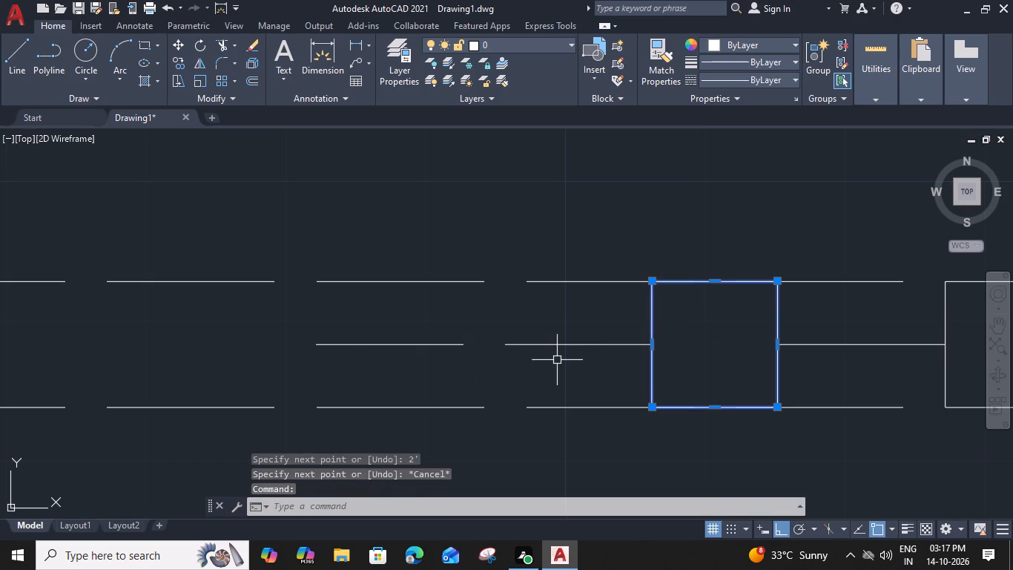
{"action": "key", "text": "c"}
{"action": "key", "text": "o"}
{"action": "key", "text": "space"}
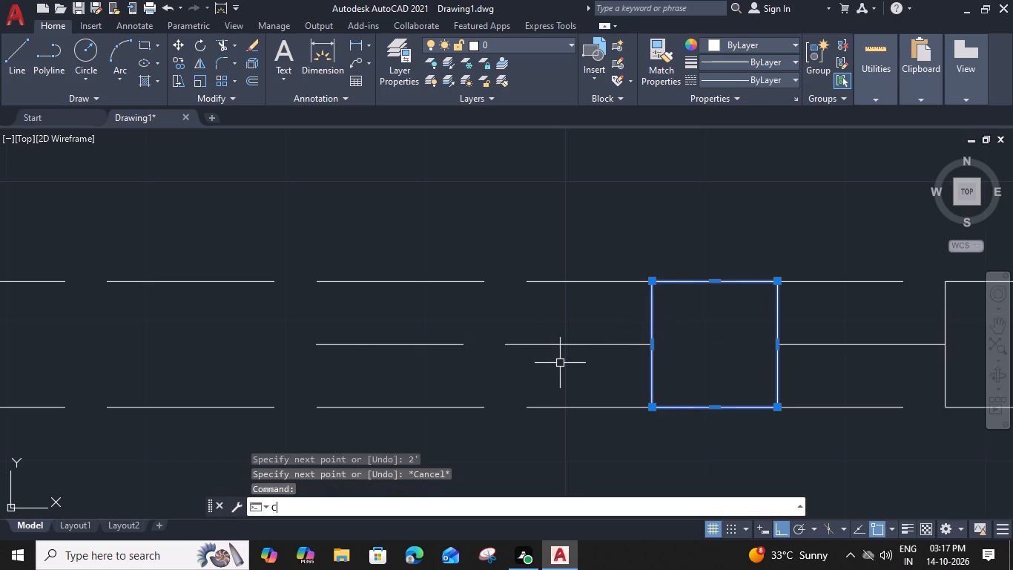
{"action": "left_click", "coordinate": [777, 344]}
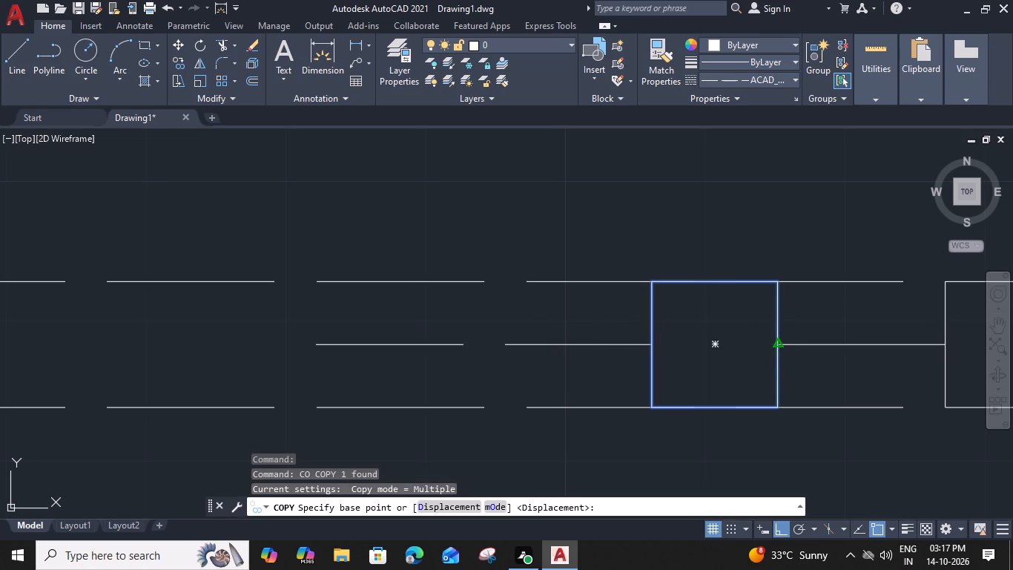
{"action": "left_click", "coordinate": [320, 345]}
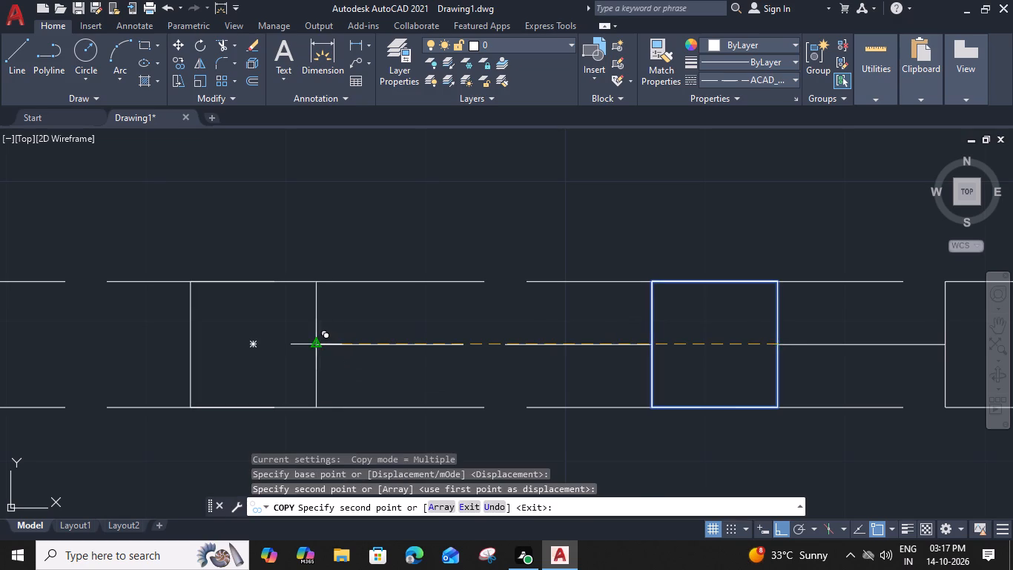
{"action": "key", "text": "Escape"}
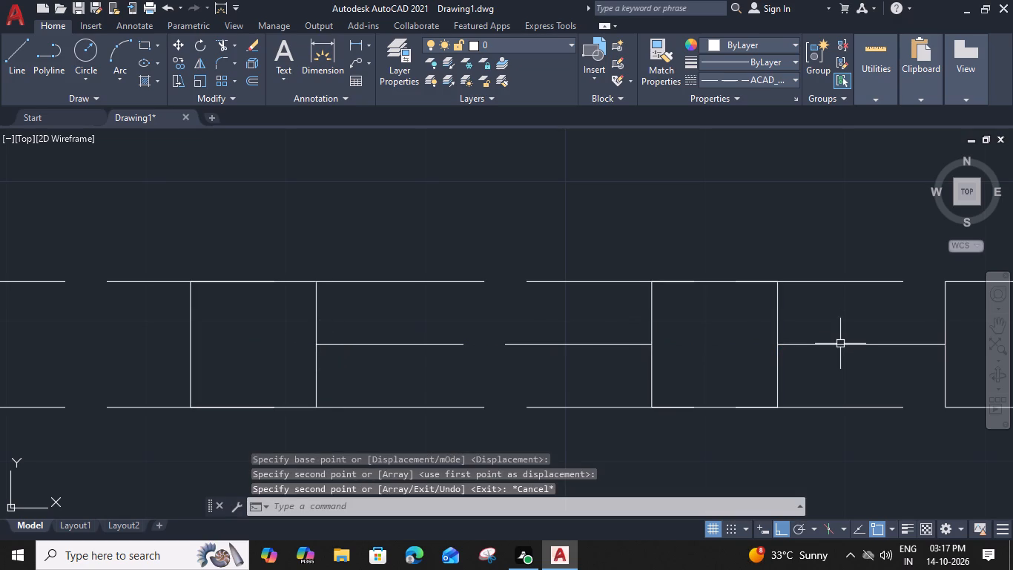
Delete both 1' guide lines beside the opening's end squares and the 2' guide line between the east-side squares.
{"action": "left_click", "coordinate": [840, 344]}
{"action": "key", "text": "Delete"}
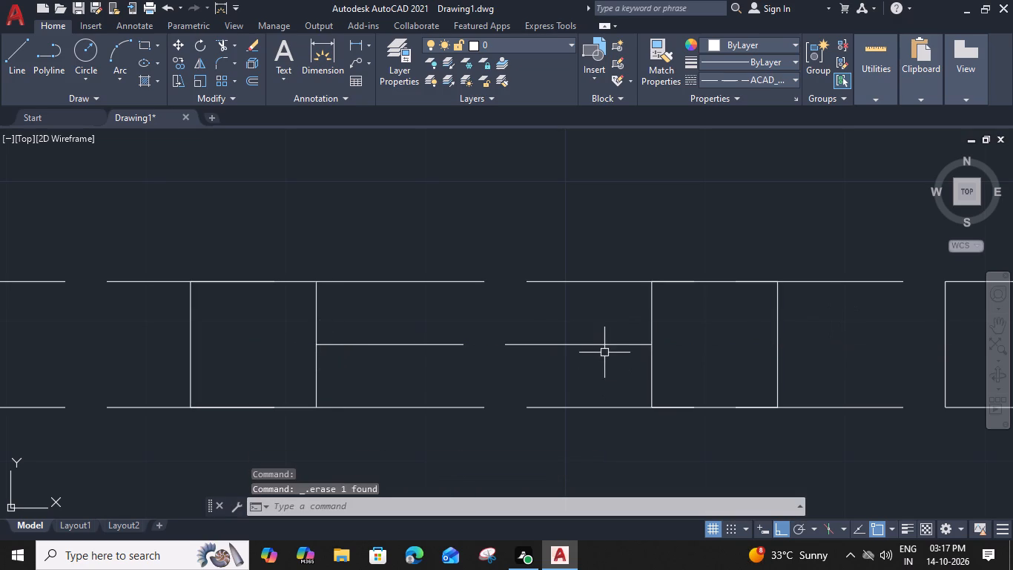
{"action": "left_click", "coordinate": [606, 345]}
{"action": "key", "text": "Delete"}
{"action": "scroll", "coordinate": [386, 378], "scroll_direction": "down", "scroll_amount": 2}
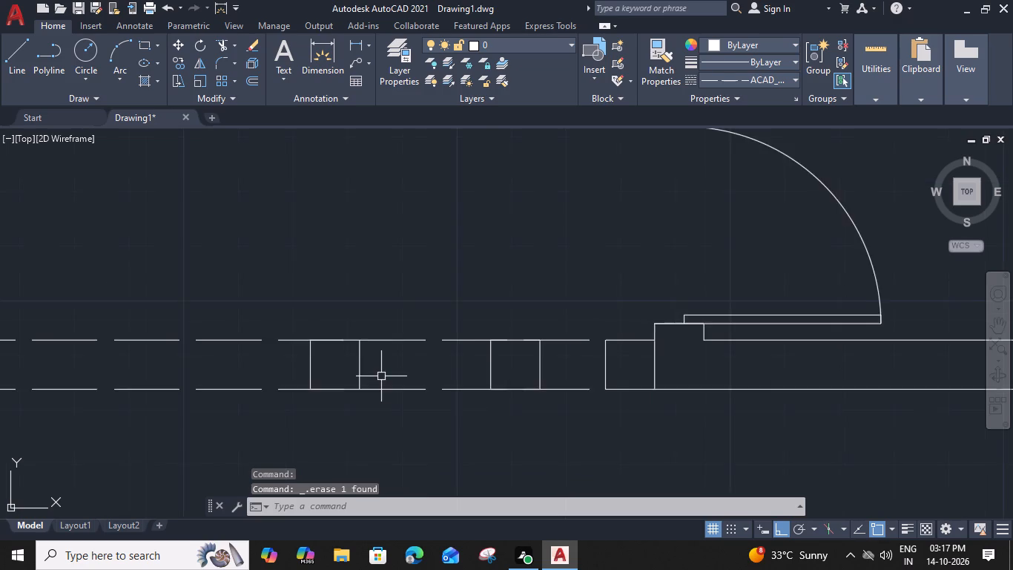
{"action": "middle_click_drag", "start_coordinate": [353, 389], "coordinate": [786, 346]}
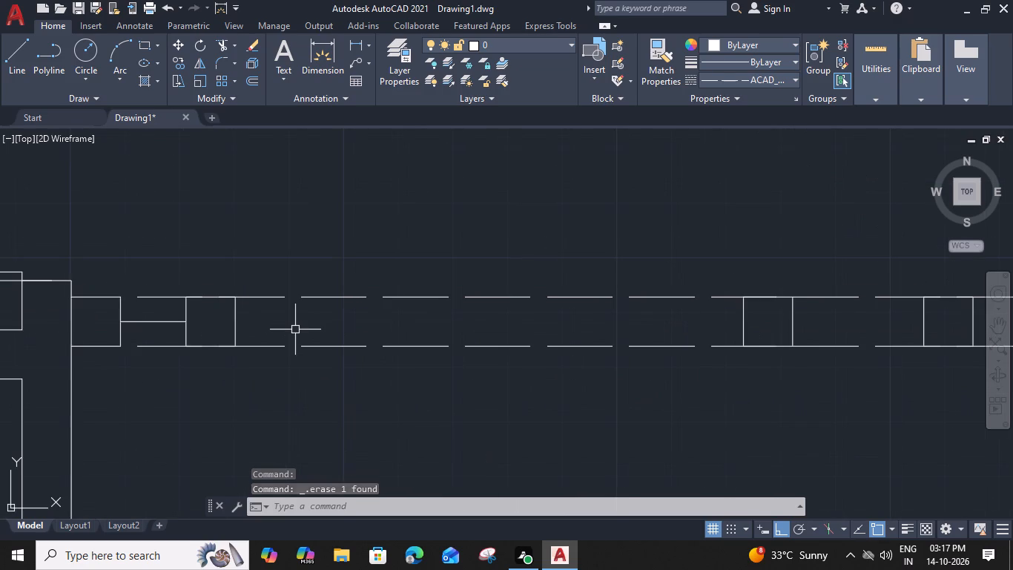
{"action": "middle_click_drag", "start_coordinate": [293, 330], "coordinate": [532, 320]}
{"action": "left_click", "coordinate": [401, 313]}
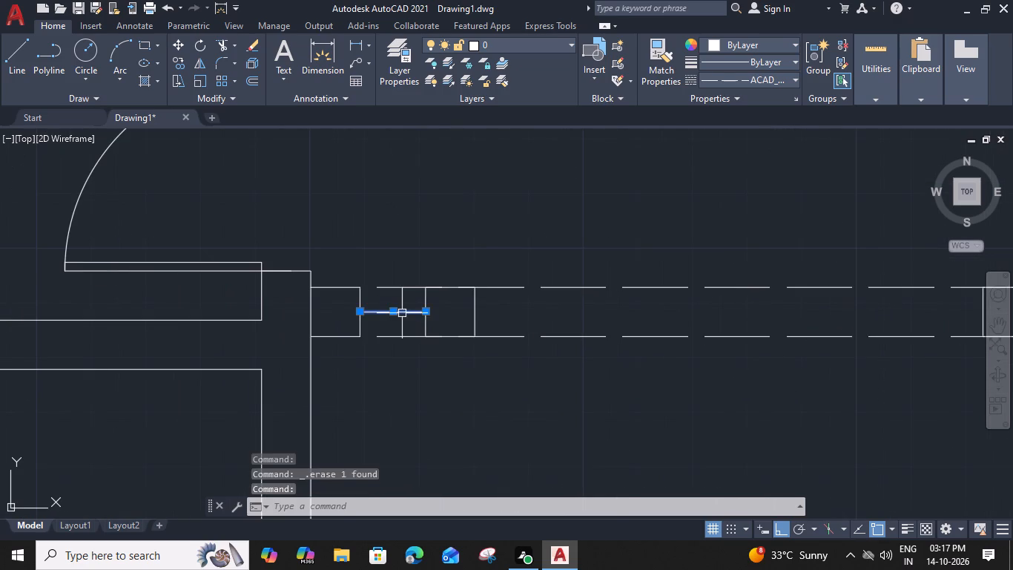
{"action": "key", "text": "Delete"}
Draw a 2' horizontal line eastward from the east edge midpoint of the moved square on the opening's west side.
{"action": "type", "text": "L"}
{"action": "key", "text": "space"}
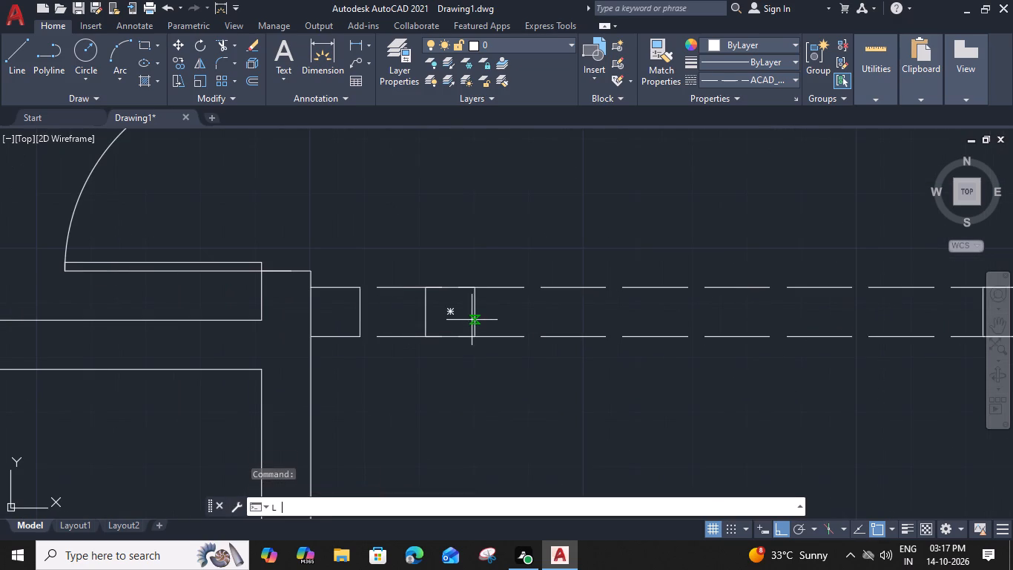
{"action": "scroll", "coordinate": [564, 313], "scroll_direction": "up", "scroll_amount": 1}
{"action": "left_click", "coordinate": [424, 309]}
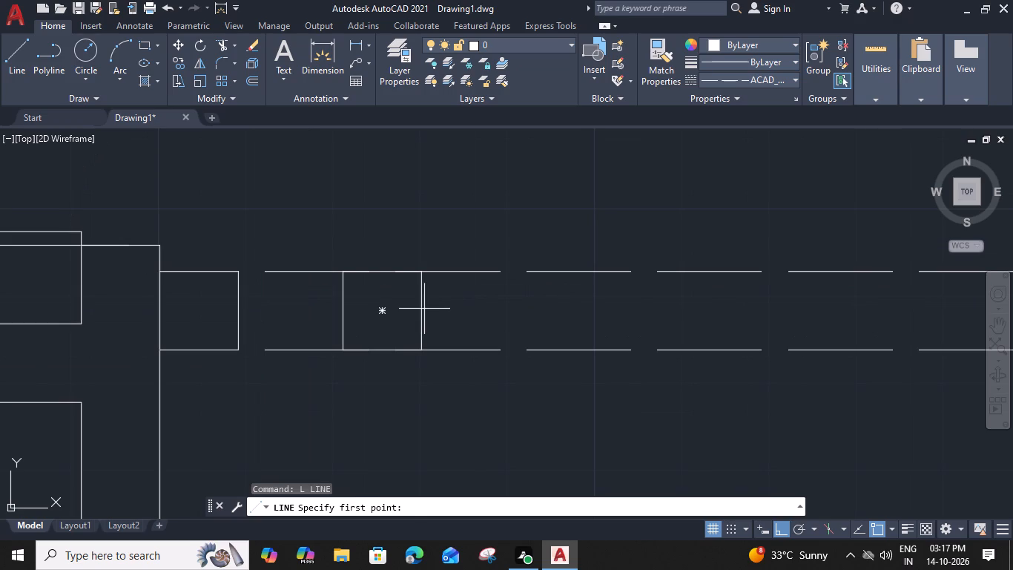
{"action": "type", "text": "2'"}
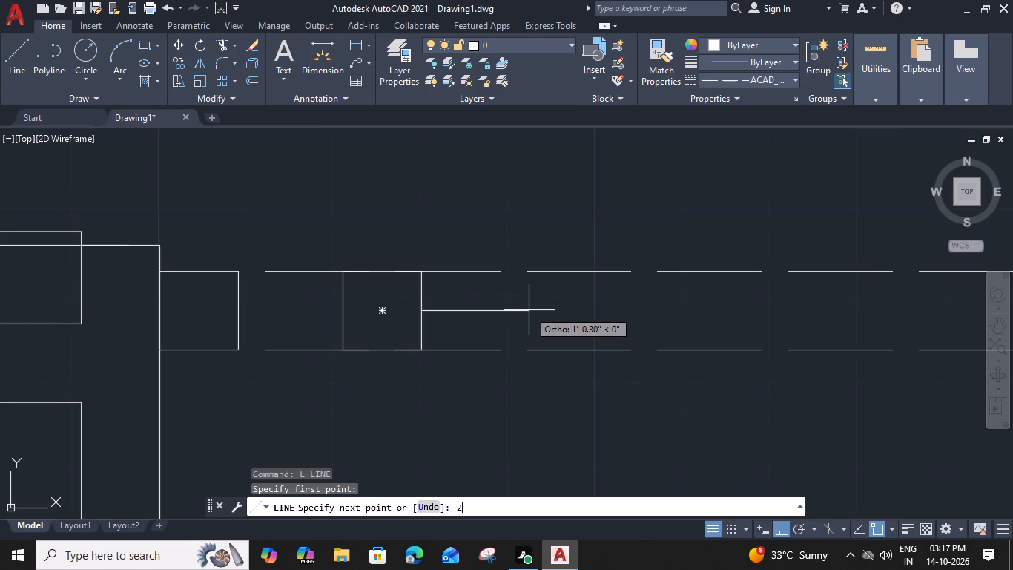
{"action": "key", "text": "space"}
{"action": "key", "text": "Escape"}
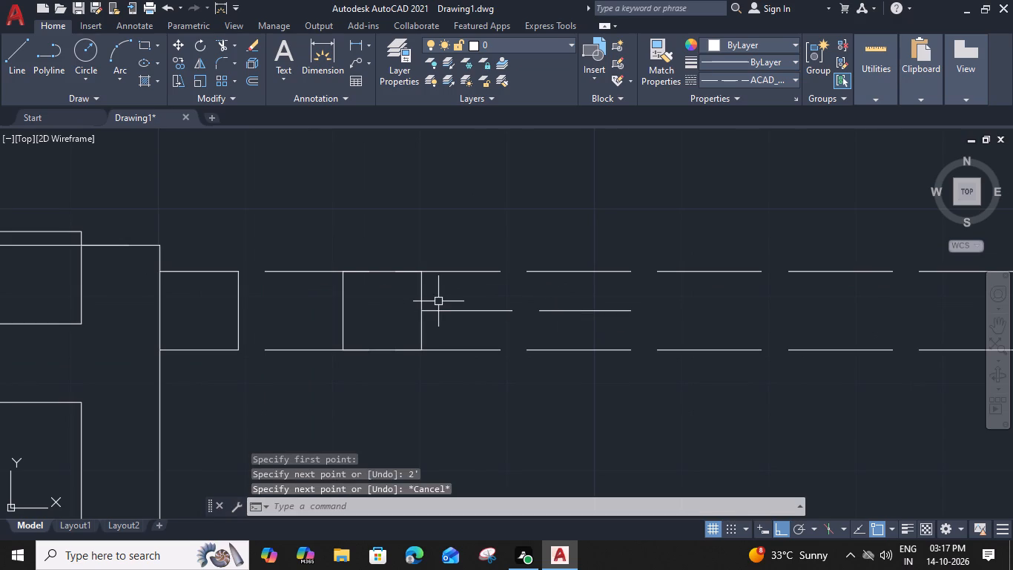
Copy the opening's inner west-side square eastward, placing the copy's west edge midpoint on the east end of the 2' line.
{"action": "left_click", "coordinate": [422, 289]}
{"action": "key", "text": "c"}
{"action": "type", "text": "O"}
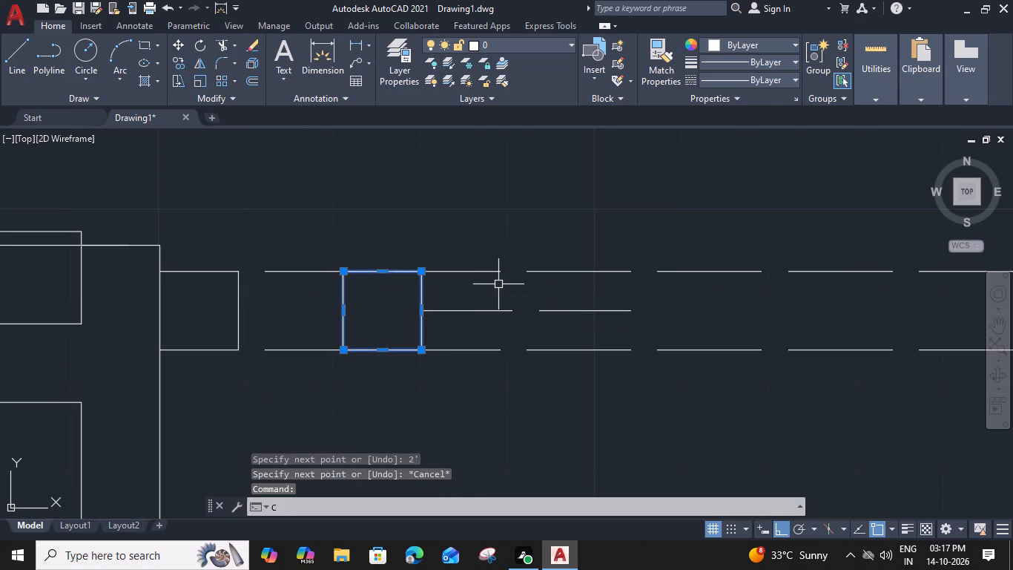
{"action": "key", "text": "space"}
{"action": "left_click", "coordinate": [345, 311]}
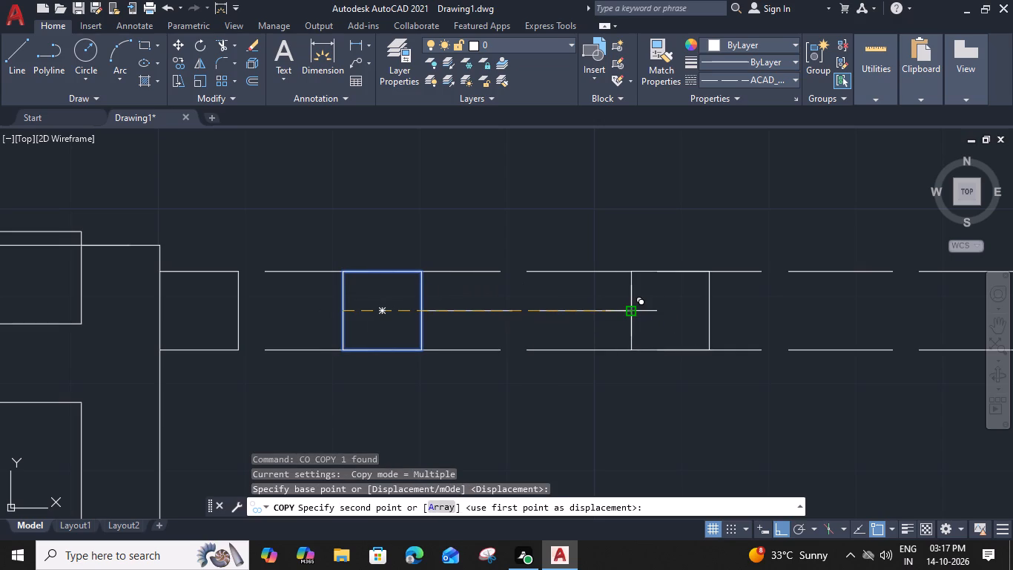
{"action": "scroll", "coordinate": [629, 310], "scroll_direction": "up", "scroll_amount": 1}
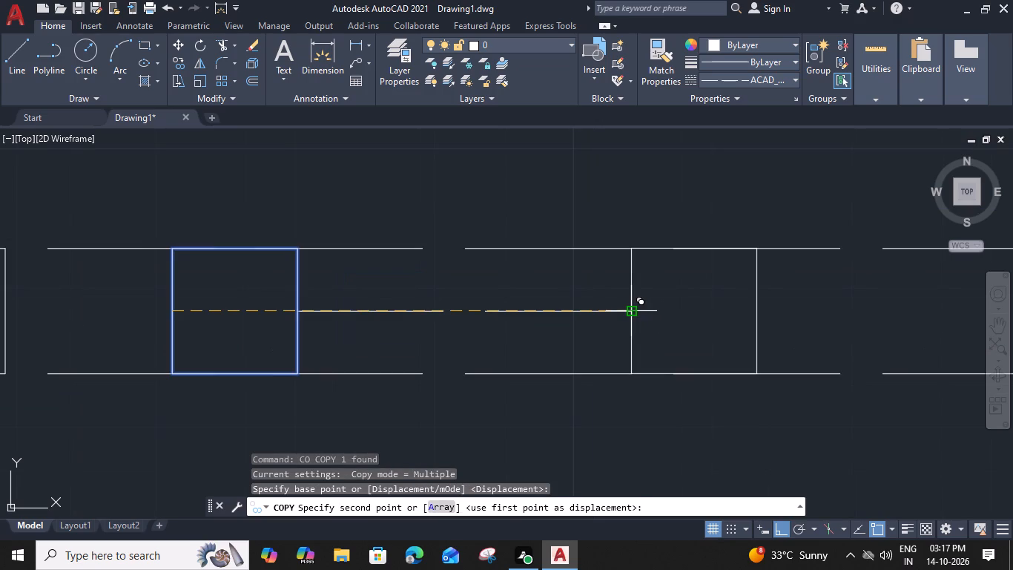
{"action": "left_click", "coordinate": [633, 313]}
{"action": "key", "text": "Escape"}
Delete the 2' guide line between the two west-side squares.
{"action": "left_click", "coordinate": [572, 310]}
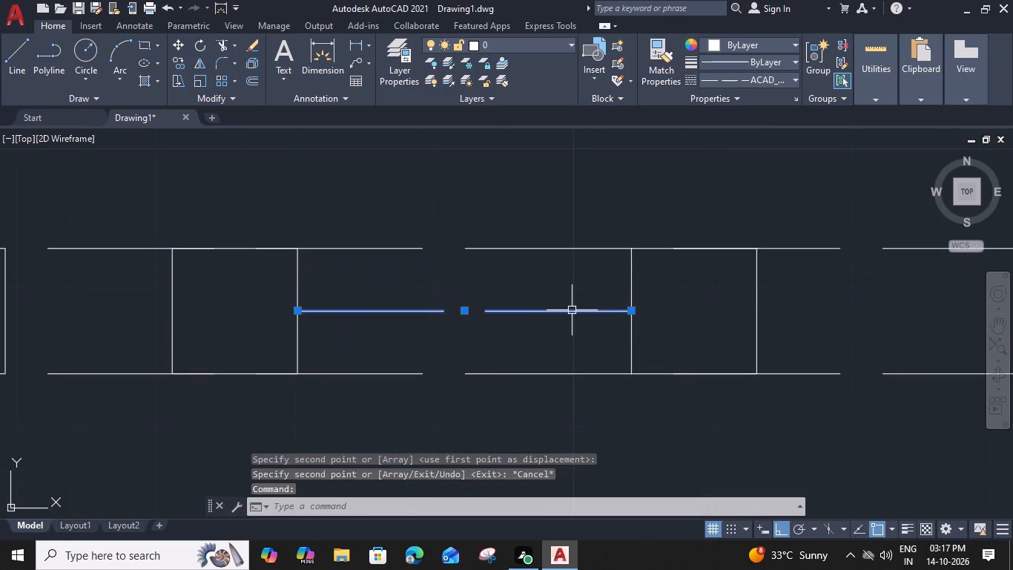
{"action": "key", "text": "Delete"}
Trim the wall edge segments between the two dashed drop lines at the west and east ends of the opening.
{"action": "scroll", "coordinate": [512, 303], "scroll_direction": "down", "scroll_amount": 2}
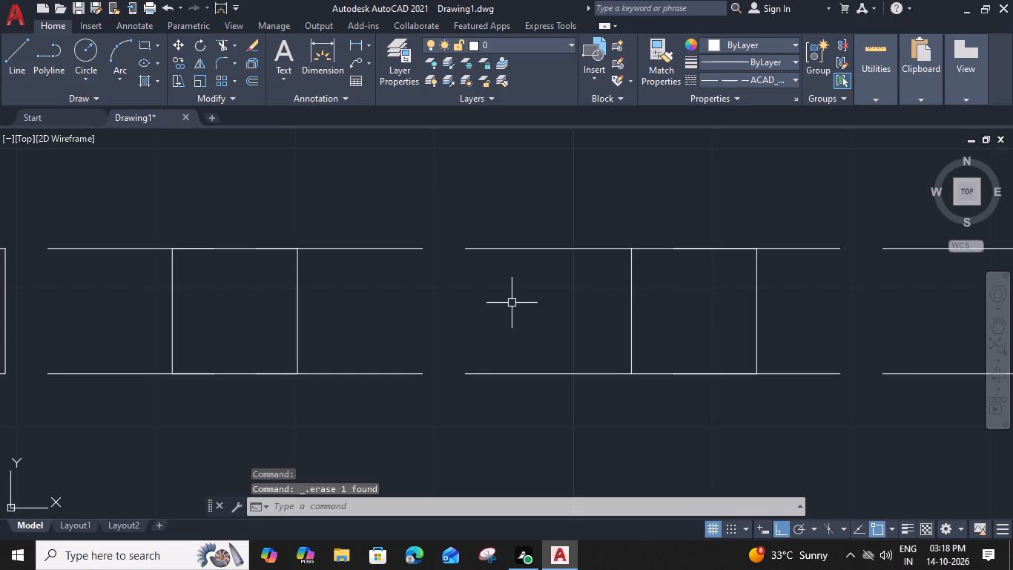
{"action": "middle_click_drag", "start_coordinate": [644, 327], "coordinate": [430, 327]}
{"action": "scroll", "coordinate": [570, 316], "scroll_direction": "down", "scroll_amount": 1}
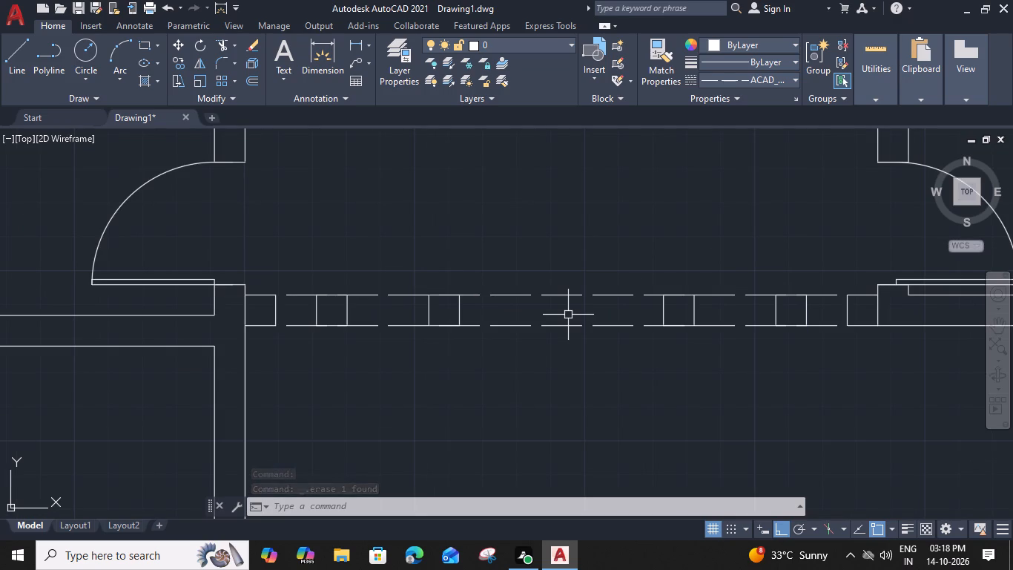
{"action": "type", "text": "TR"}
{"action": "key", "text": "space"}
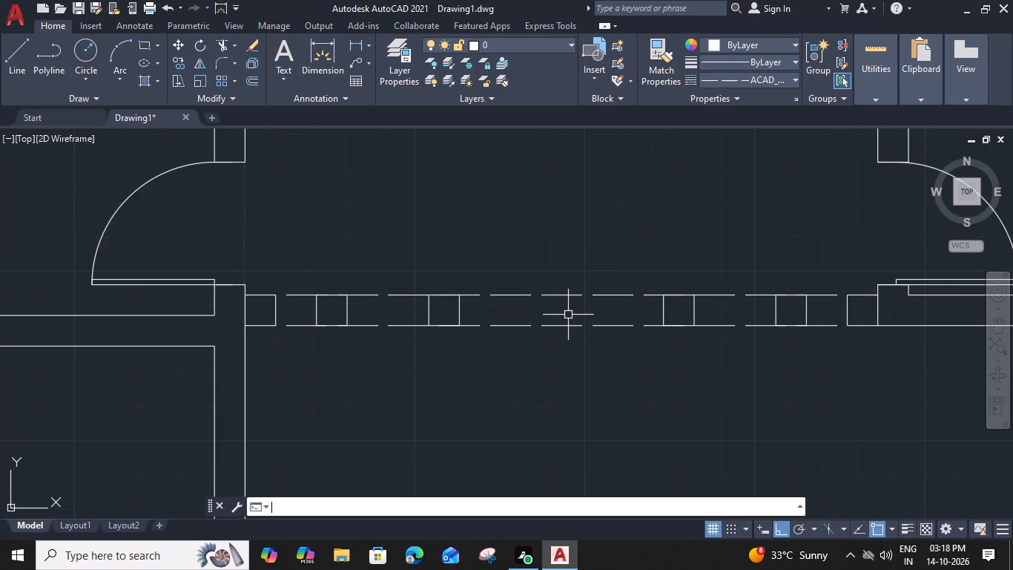
{"action": "left_click", "coordinate": [244, 310]}
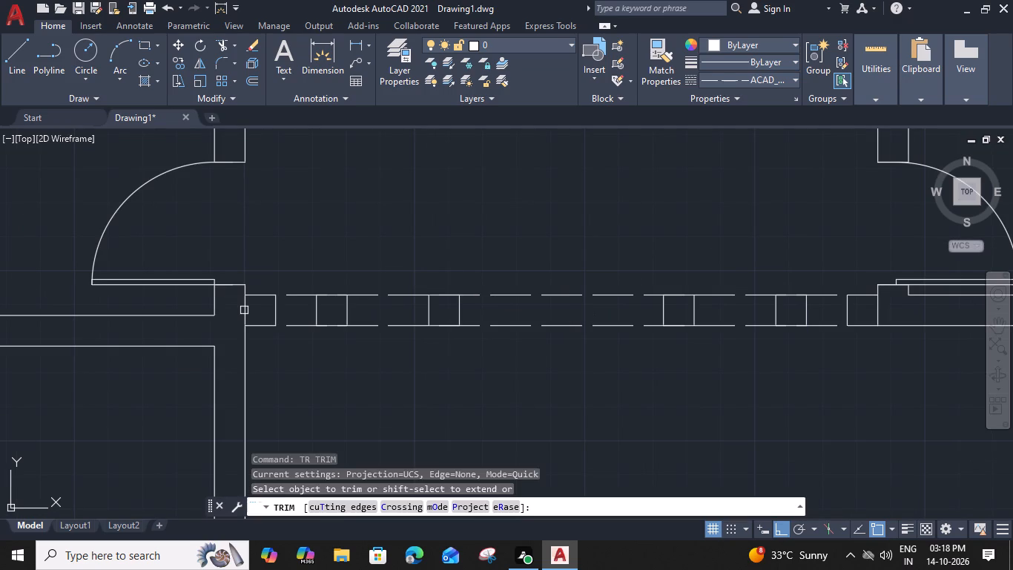
{"action": "left_click", "coordinate": [876, 307]}
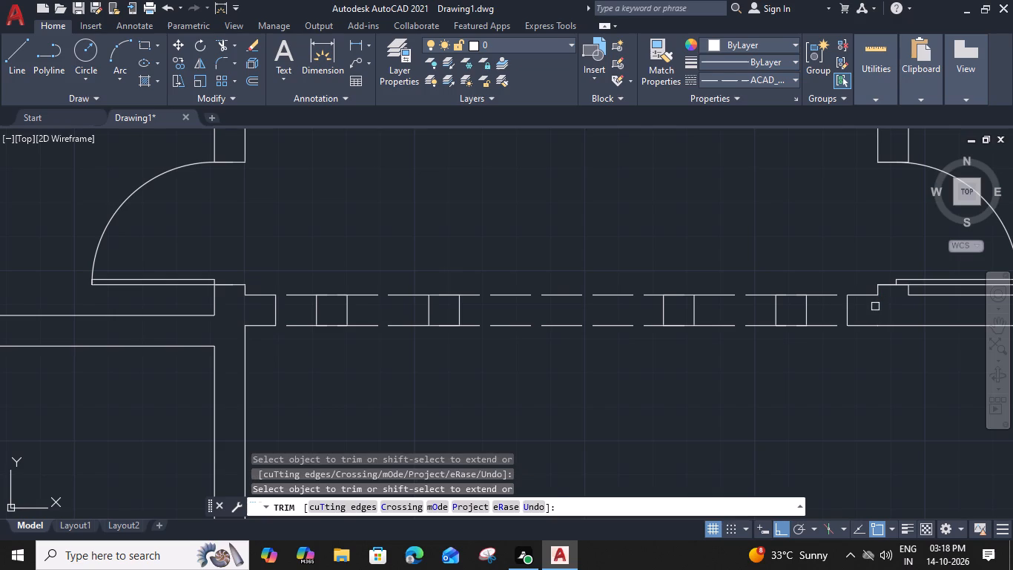
{"action": "key", "text": "Escape"}
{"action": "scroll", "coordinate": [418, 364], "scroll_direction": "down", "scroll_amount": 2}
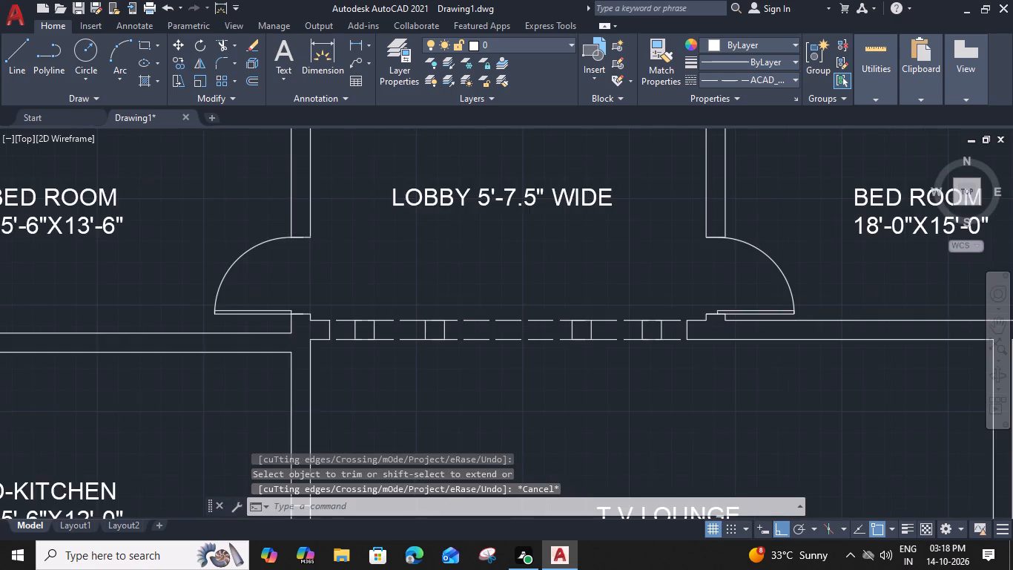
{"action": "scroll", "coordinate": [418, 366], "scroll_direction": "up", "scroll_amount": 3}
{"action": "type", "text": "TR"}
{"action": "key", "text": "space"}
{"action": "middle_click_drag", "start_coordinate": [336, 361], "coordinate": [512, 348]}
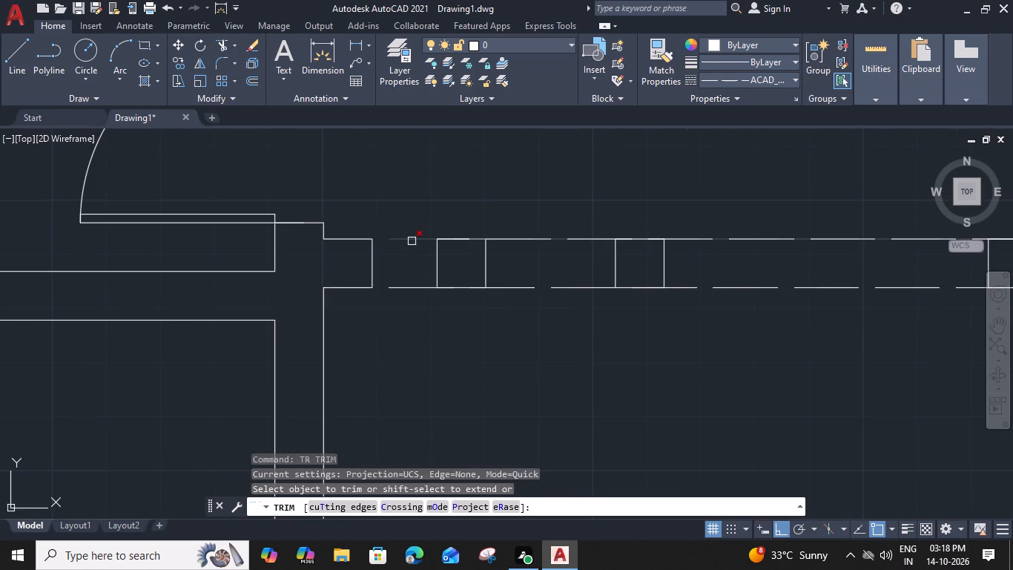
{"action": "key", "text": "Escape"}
Delete both dashed drop lines running across the lobby–T.V lounge opening.
{"action": "left_click", "coordinate": [555, 240]}
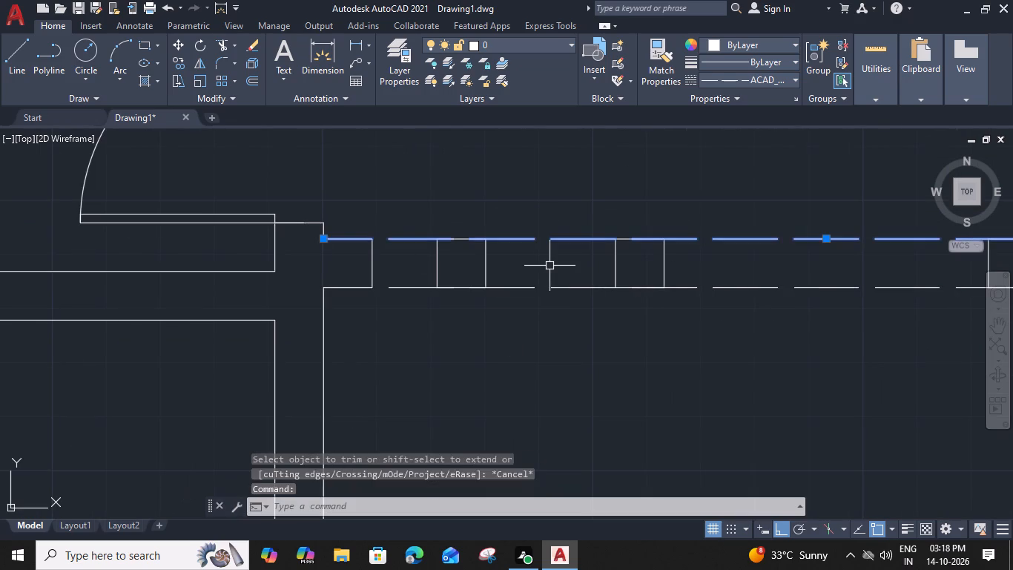
{"action": "key", "text": "Delete"}
{"action": "left_click", "coordinate": [564, 286]}
{"action": "key", "text": "Delete"}
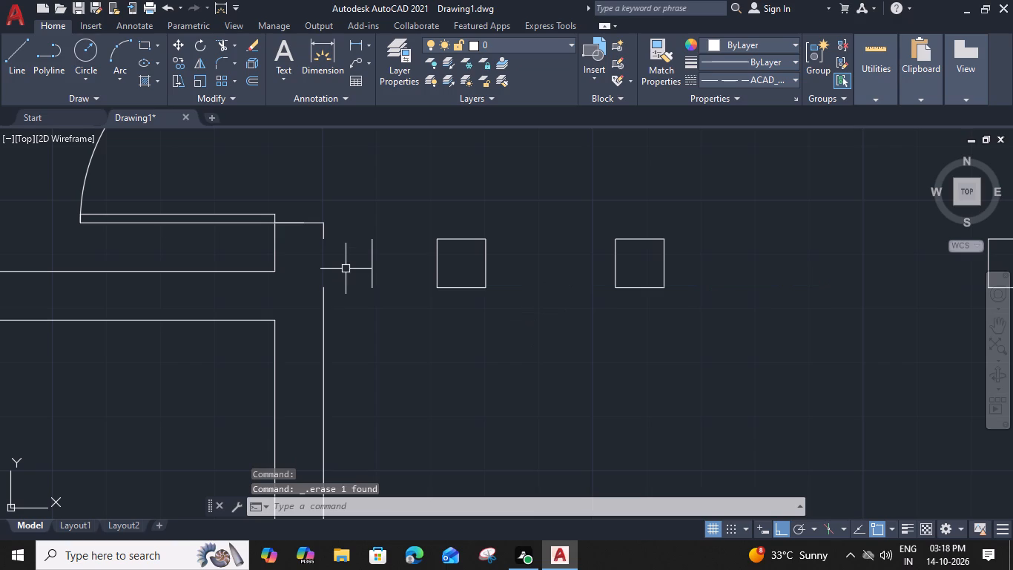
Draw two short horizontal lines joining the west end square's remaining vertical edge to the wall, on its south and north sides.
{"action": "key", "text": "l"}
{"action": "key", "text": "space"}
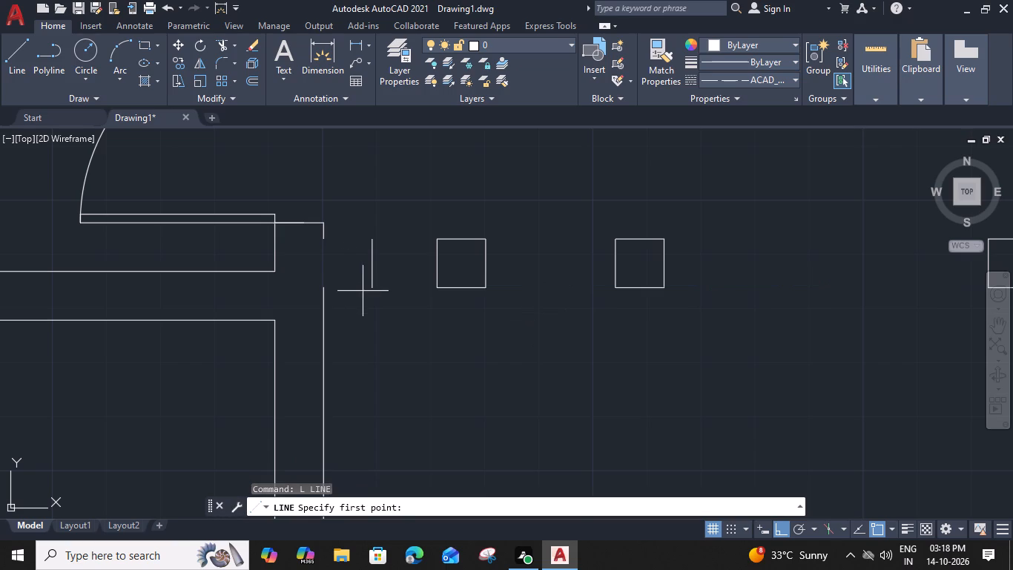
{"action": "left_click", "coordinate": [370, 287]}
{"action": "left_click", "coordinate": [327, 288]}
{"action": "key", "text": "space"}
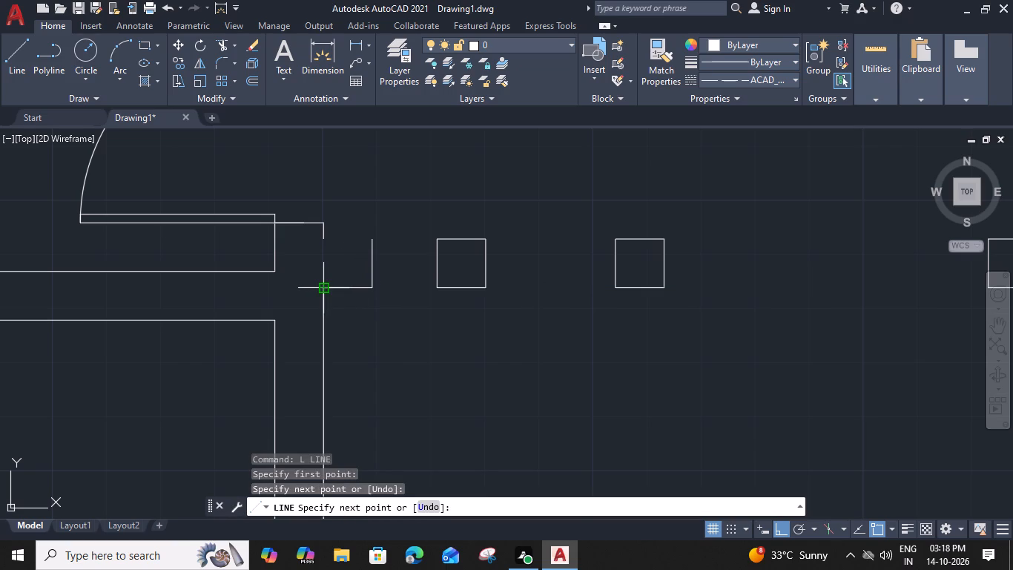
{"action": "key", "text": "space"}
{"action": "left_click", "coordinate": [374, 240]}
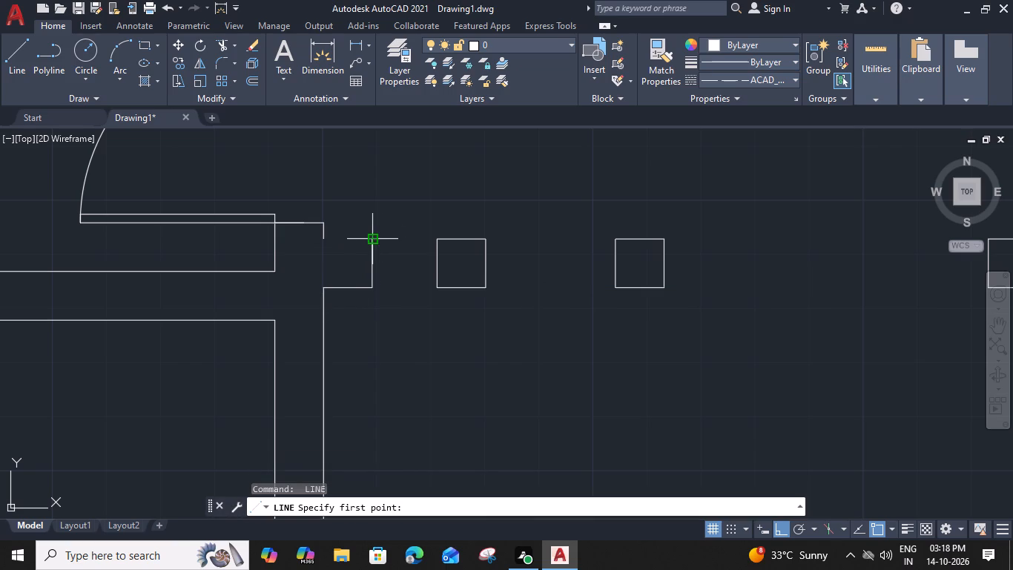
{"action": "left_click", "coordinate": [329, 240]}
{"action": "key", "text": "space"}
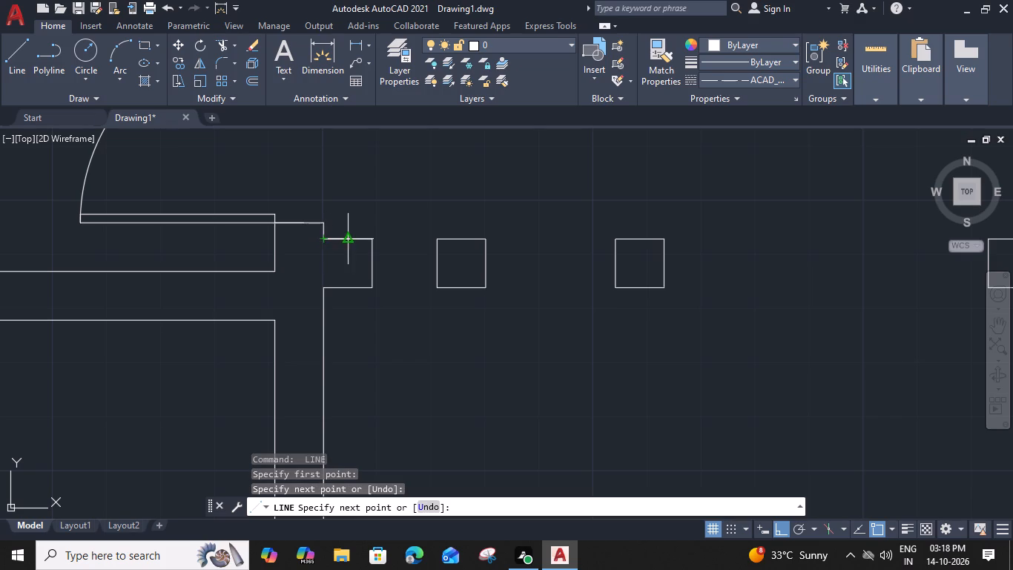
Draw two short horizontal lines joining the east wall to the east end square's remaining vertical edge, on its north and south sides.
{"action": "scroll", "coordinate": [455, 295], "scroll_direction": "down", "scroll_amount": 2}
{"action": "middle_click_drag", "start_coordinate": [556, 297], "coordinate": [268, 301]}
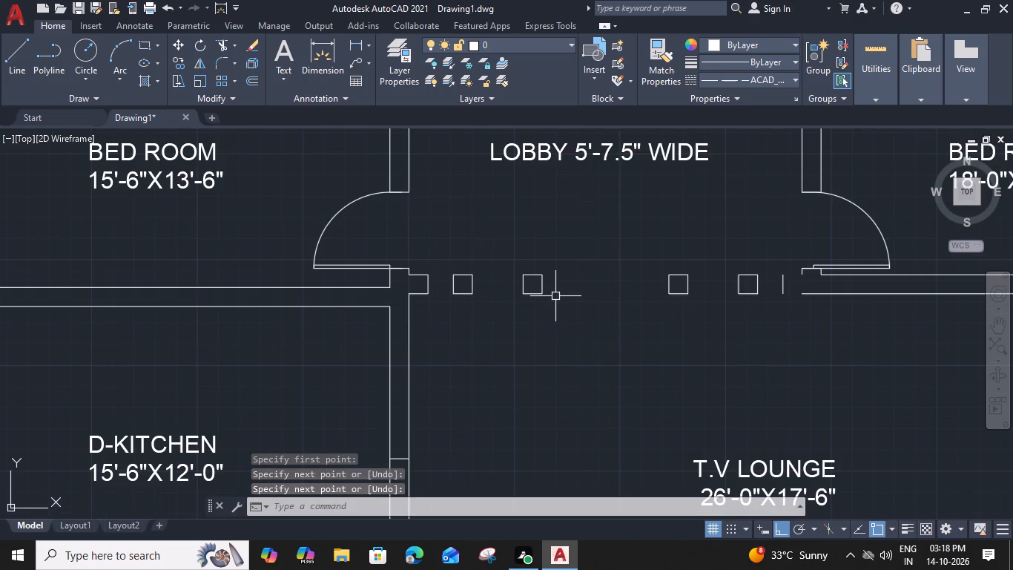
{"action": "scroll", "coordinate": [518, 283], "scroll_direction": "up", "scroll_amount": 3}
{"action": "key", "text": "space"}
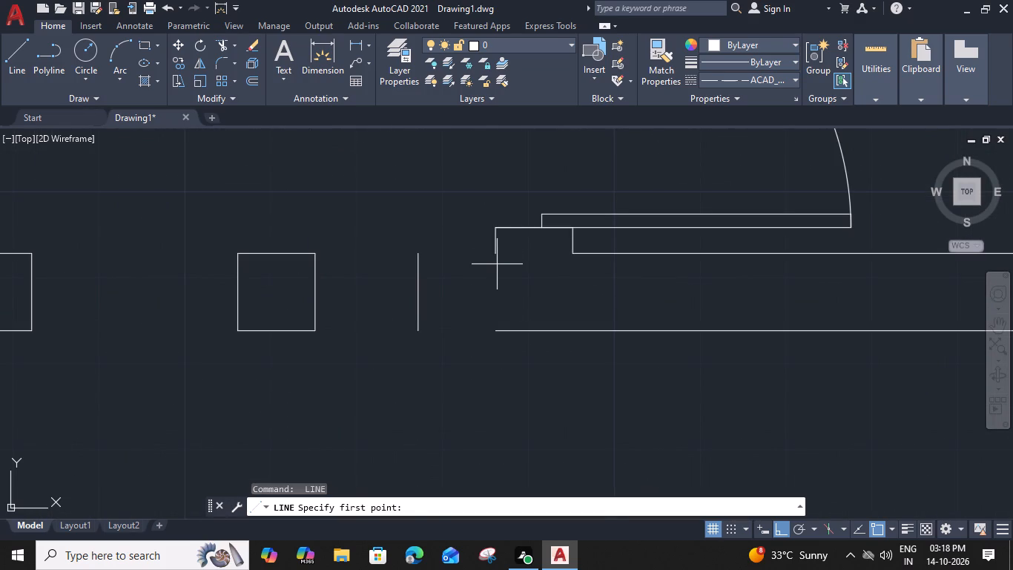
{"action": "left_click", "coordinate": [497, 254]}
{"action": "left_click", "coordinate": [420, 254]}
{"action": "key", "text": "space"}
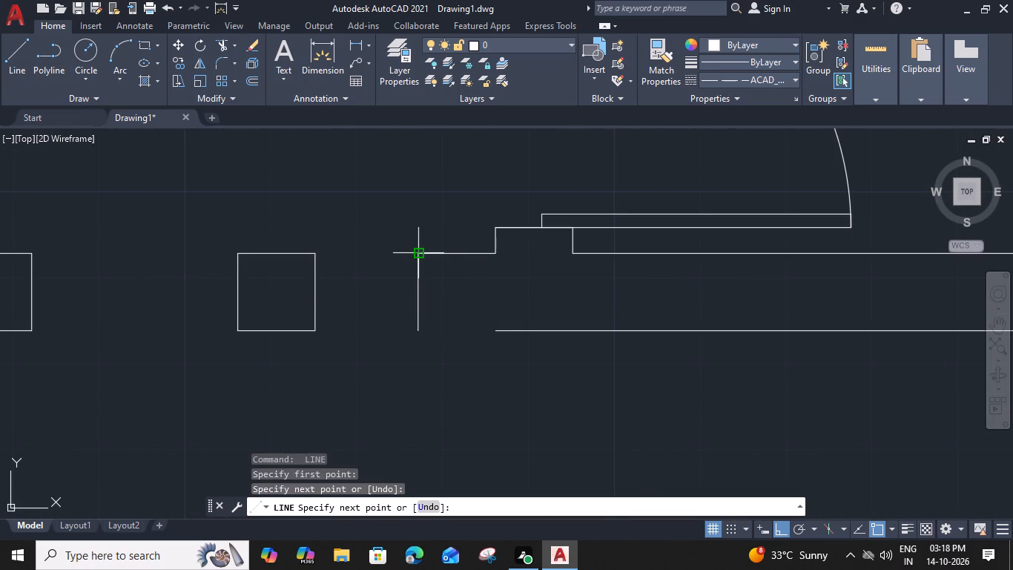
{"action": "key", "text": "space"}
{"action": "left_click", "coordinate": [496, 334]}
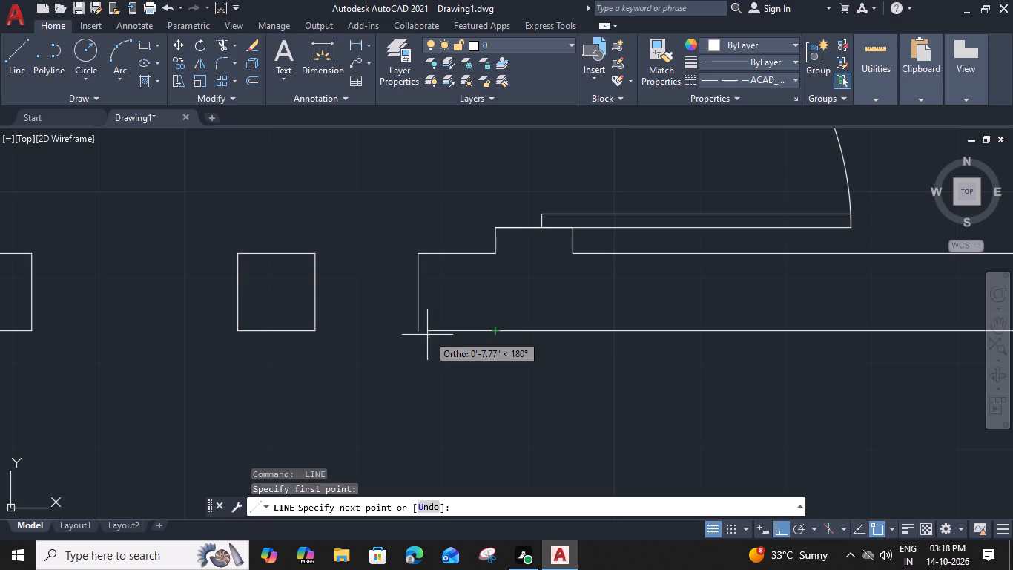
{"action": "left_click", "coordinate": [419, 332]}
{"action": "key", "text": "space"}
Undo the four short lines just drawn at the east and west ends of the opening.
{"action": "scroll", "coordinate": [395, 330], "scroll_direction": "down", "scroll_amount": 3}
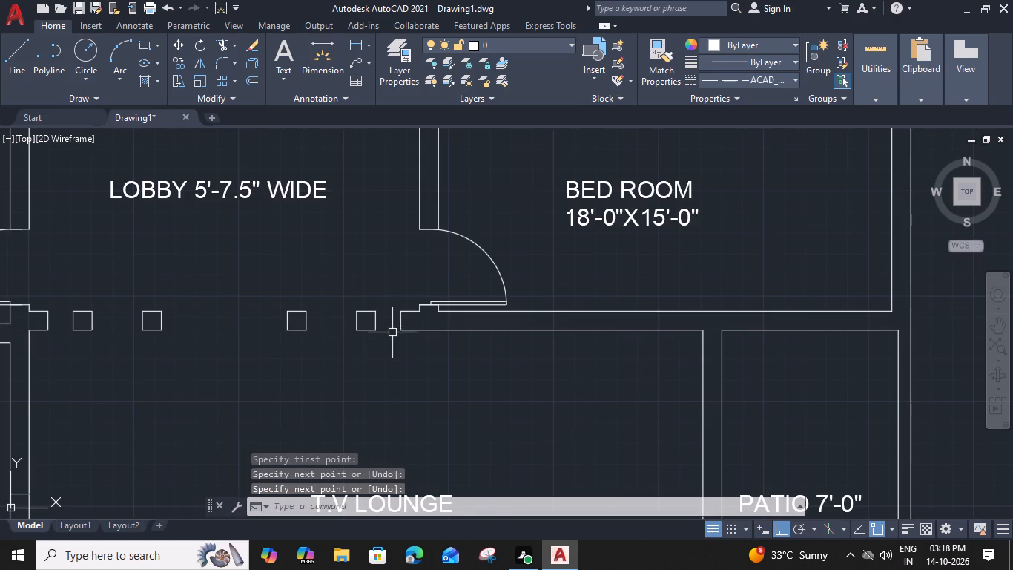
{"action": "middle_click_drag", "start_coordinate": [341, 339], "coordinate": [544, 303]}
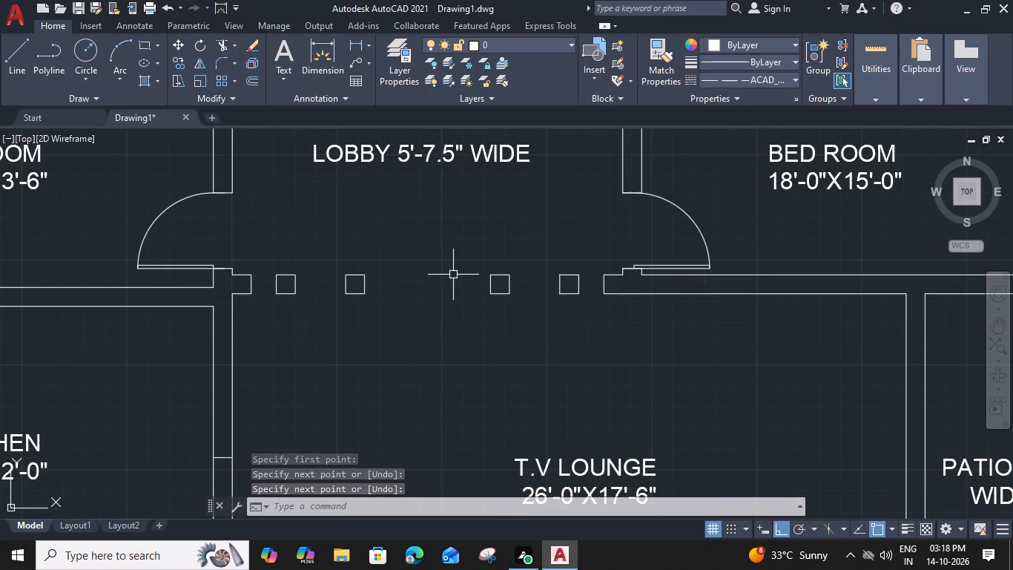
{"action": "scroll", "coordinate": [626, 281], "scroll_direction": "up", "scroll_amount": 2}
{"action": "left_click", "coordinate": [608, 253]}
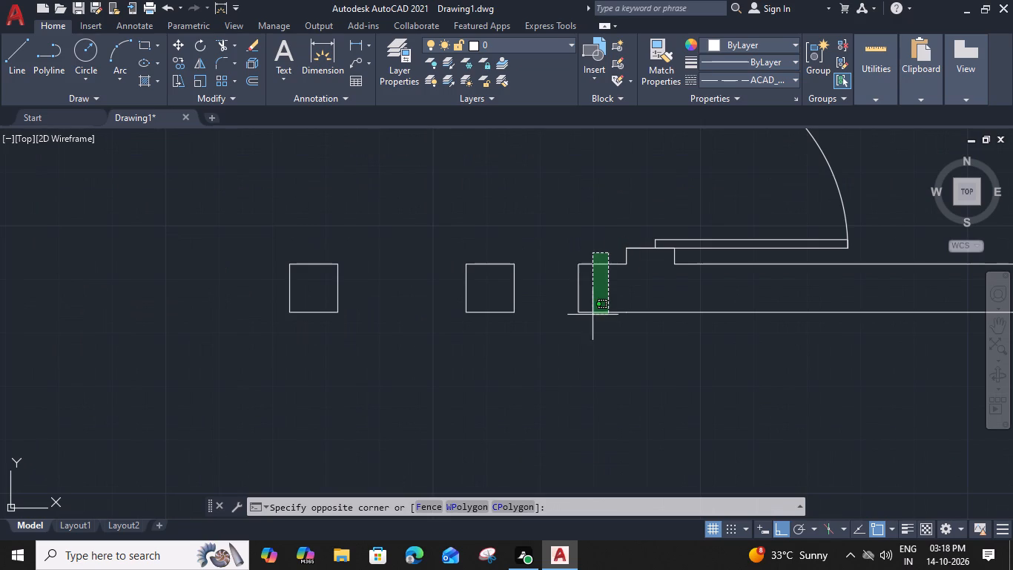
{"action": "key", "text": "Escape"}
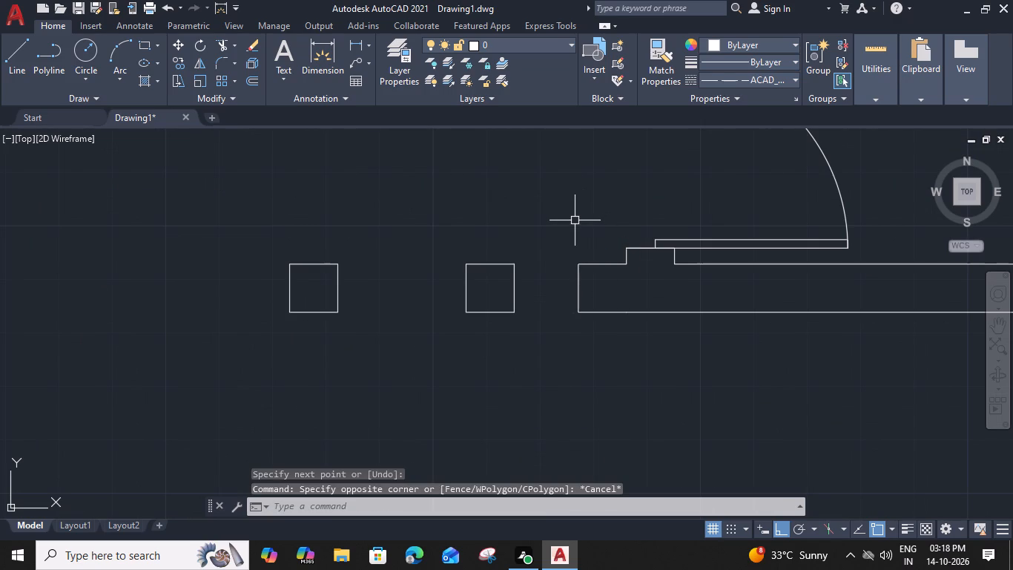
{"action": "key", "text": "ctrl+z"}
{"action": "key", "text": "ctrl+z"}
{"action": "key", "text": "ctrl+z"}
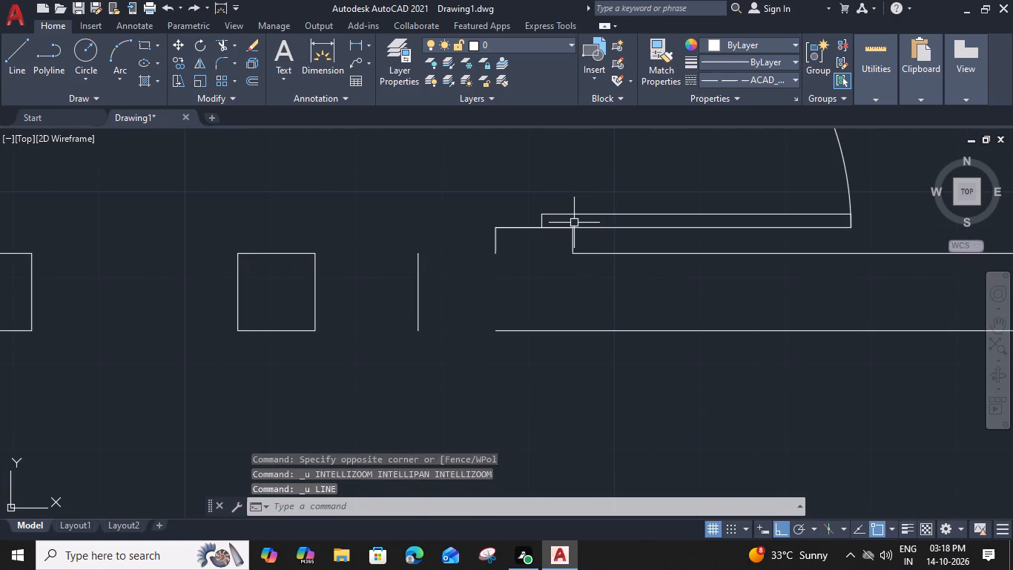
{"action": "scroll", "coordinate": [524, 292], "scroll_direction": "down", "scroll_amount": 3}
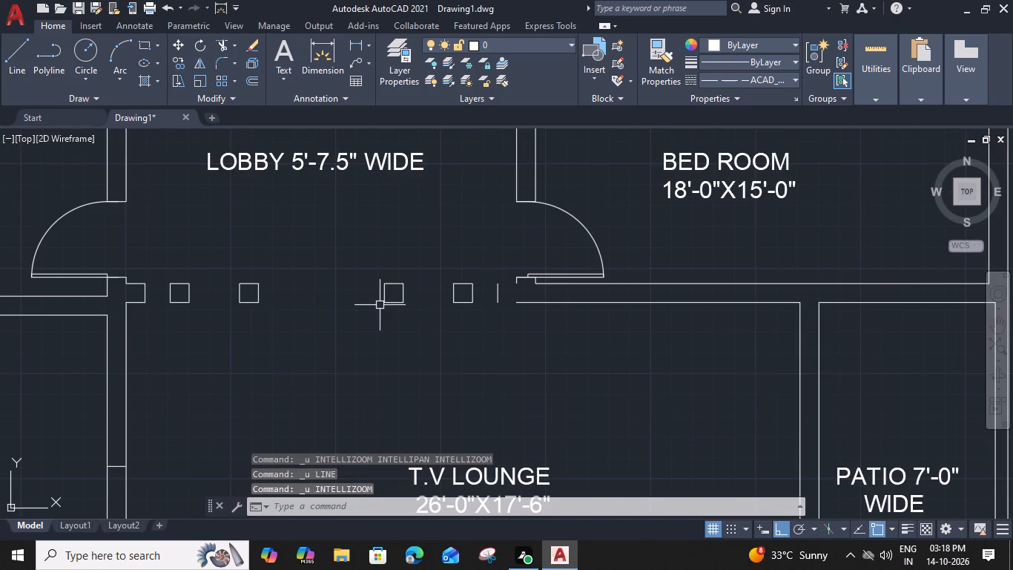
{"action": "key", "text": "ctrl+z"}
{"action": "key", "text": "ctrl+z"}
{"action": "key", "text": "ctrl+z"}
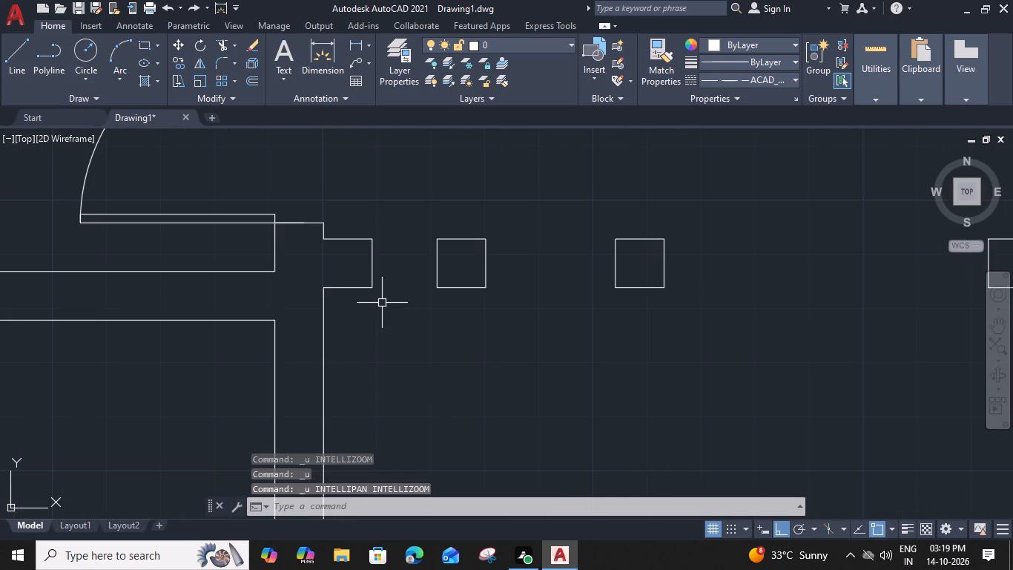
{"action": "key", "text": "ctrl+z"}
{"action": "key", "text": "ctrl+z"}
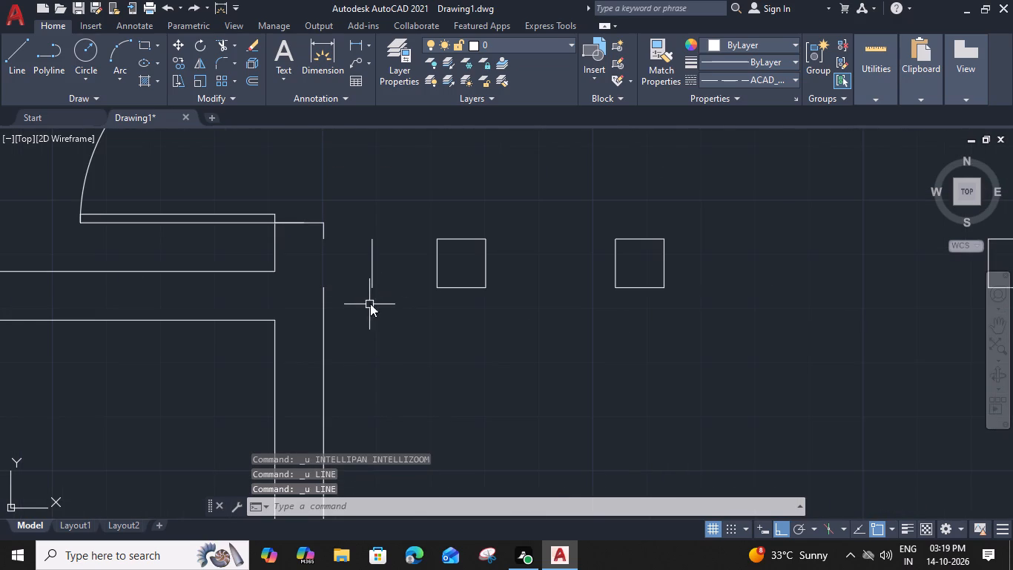
Set the current linetype to ByLayer and draw the north and south lines joining the west end square's vertical edge to the wall.
{"action": "left_click", "coordinate": [795, 81]}
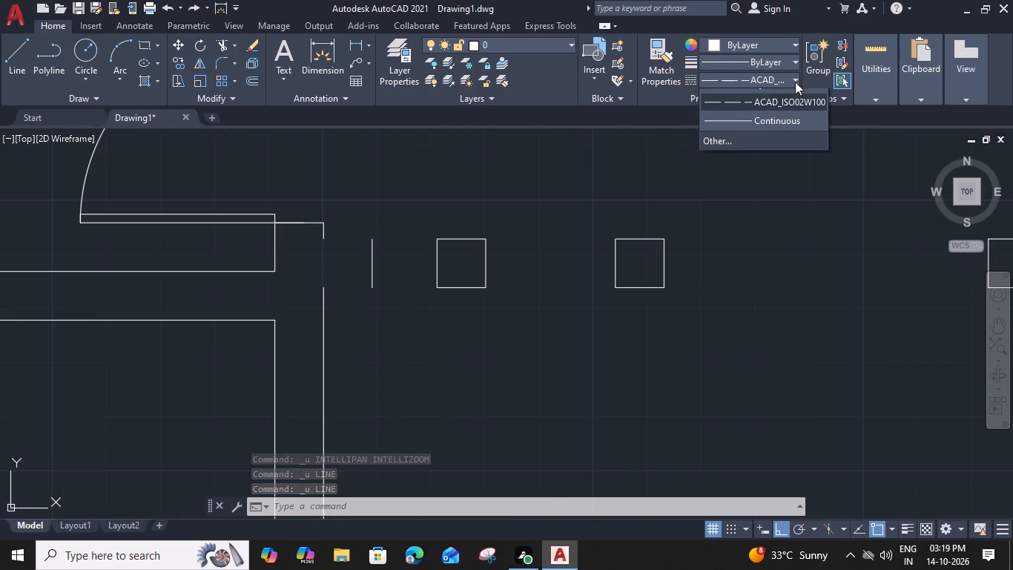
{"action": "left_click", "coordinate": [789, 107]}
{"action": "key", "text": "l"}
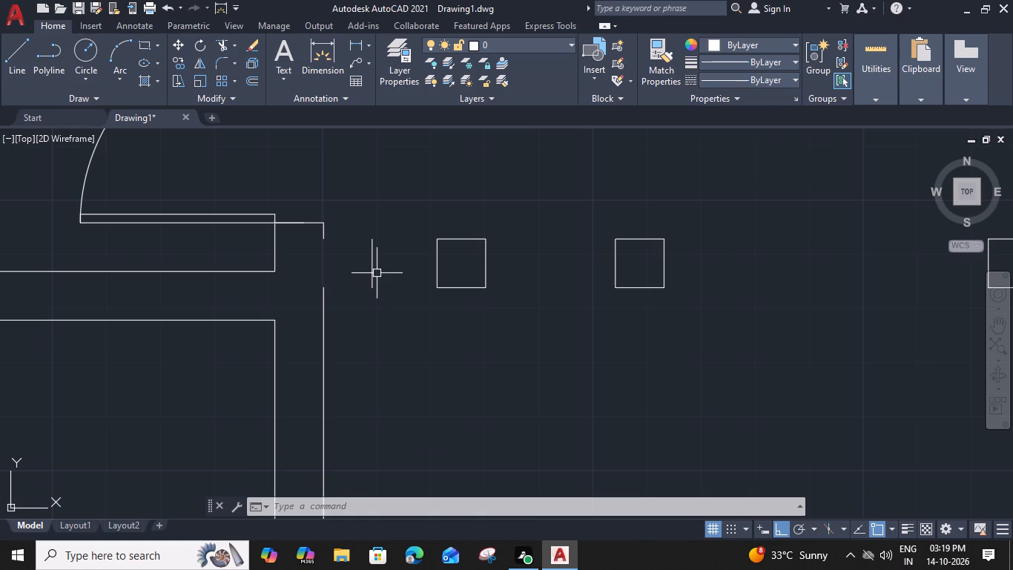
{"action": "key", "text": "space"}
{"action": "left_click", "coordinate": [326, 240]}
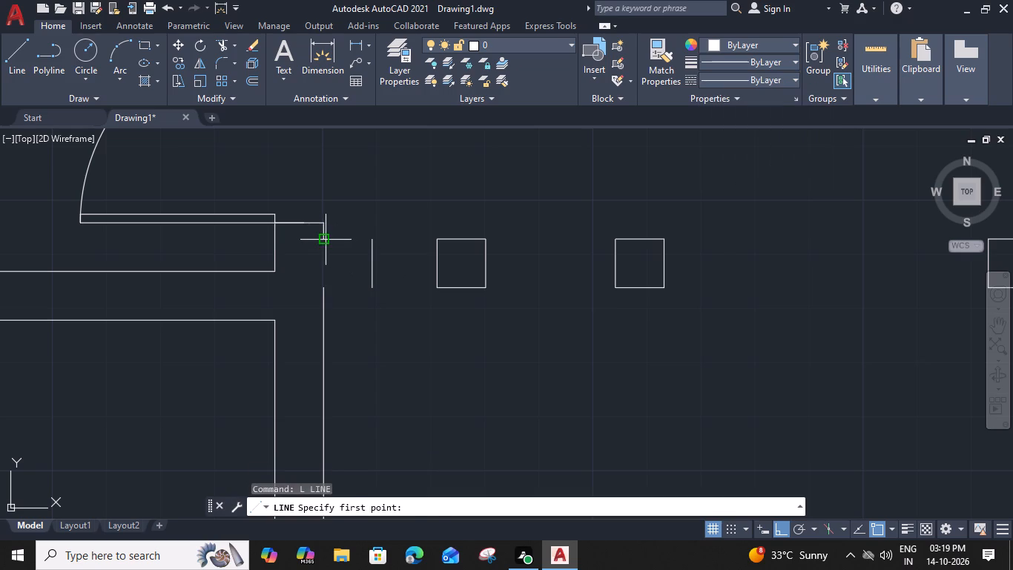
{"action": "left_click", "coordinate": [370, 239]}
{"action": "key", "text": "space"}
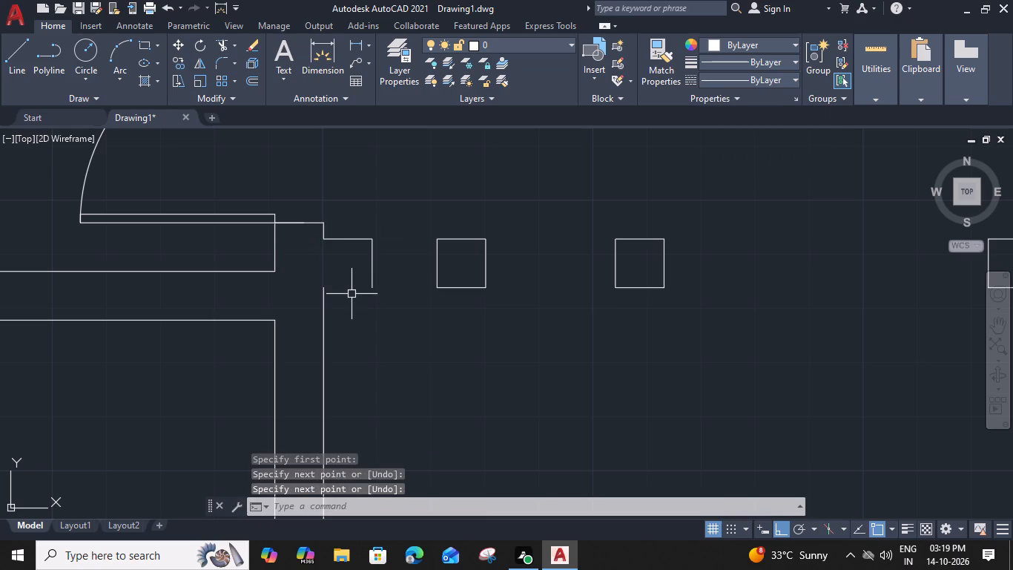
{"action": "key", "text": "space"}
{"action": "left_click", "coordinate": [322, 286]}
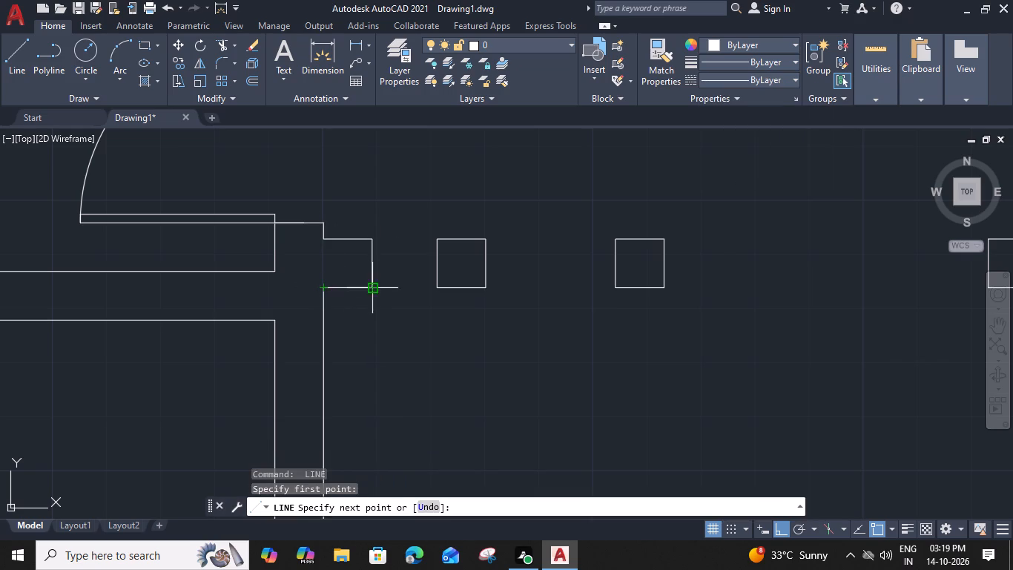
{"action": "left_click", "coordinate": [369, 286]}
{"action": "key", "text": "space"}
Draw the short north line joining the east wall to the east end stub's vertical edge.
{"action": "scroll", "coordinate": [406, 292], "scroll_direction": "down", "scroll_amount": 3}
{"action": "scroll", "coordinate": [767, 277], "scroll_direction": "up", "scroll_amount": 4}
{"action": "key", "text": "space"}
{"action": "left_click", "coordinate": [776, 236]}
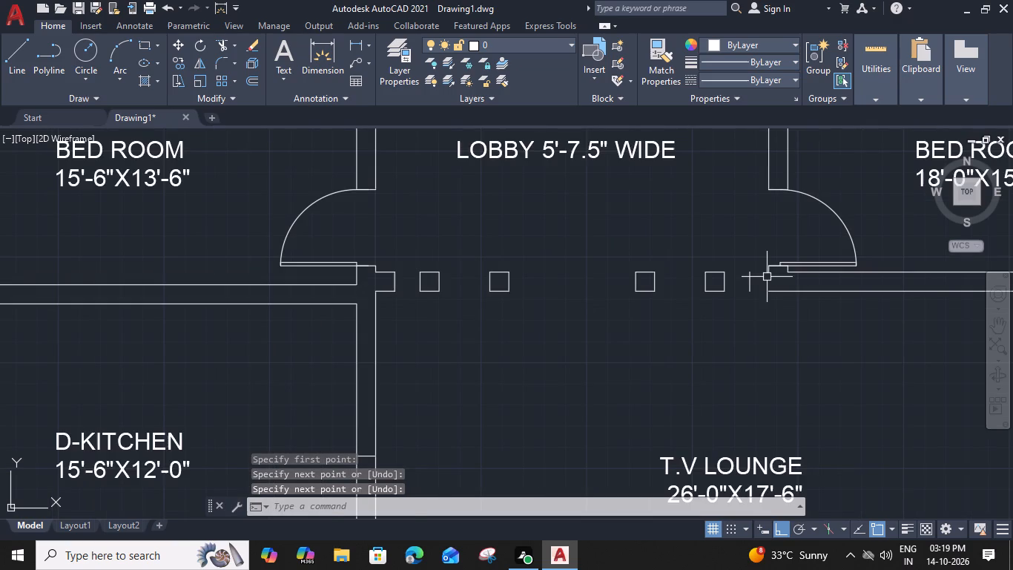
{"action": "left_click", "coordinate": [652, 240]}
{"action": "key", "text": "space"}
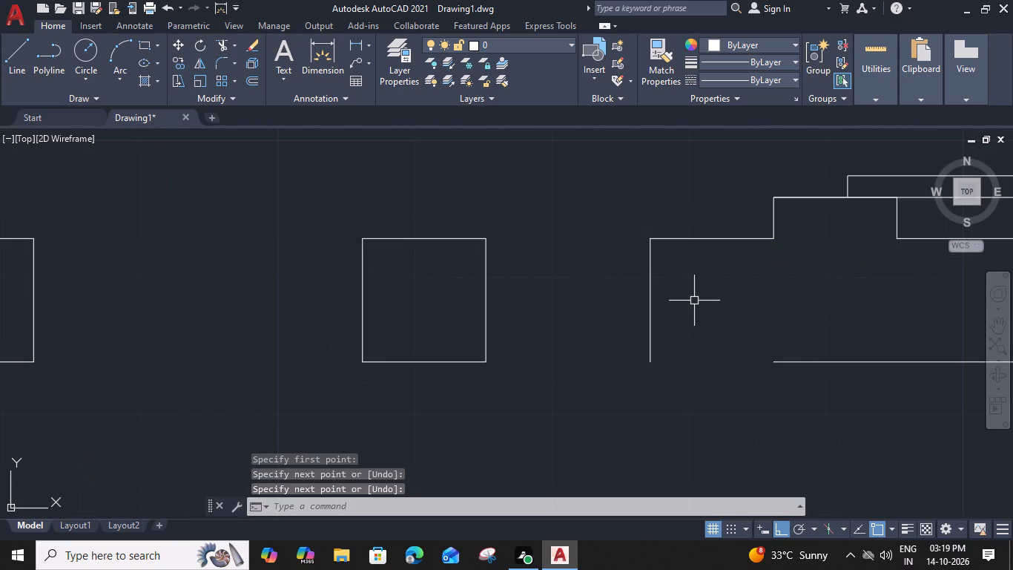
Extend the east wall's south face line west to the east end stub's vertical edge.
{"action": "key", "text": "e"}
{"action": "type", "text": "X"}
{"action": "key", "text": "space"}
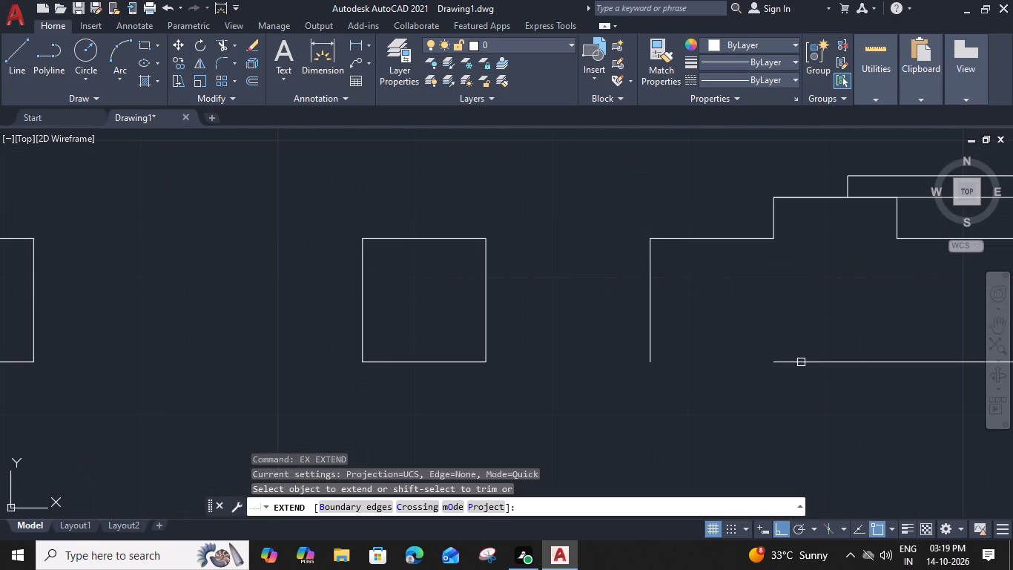
{"action": "left_click", "coordinate": [799, 364]}
{"action": "key", "text": "Escape"}
Set the current linetype to the dashed ACAD one and draw north and south lines joining the two middle squares.
{"action": "scroll", "coordinate": [739, 326], "scroll_direction": "down", "scroll_amount": 3}
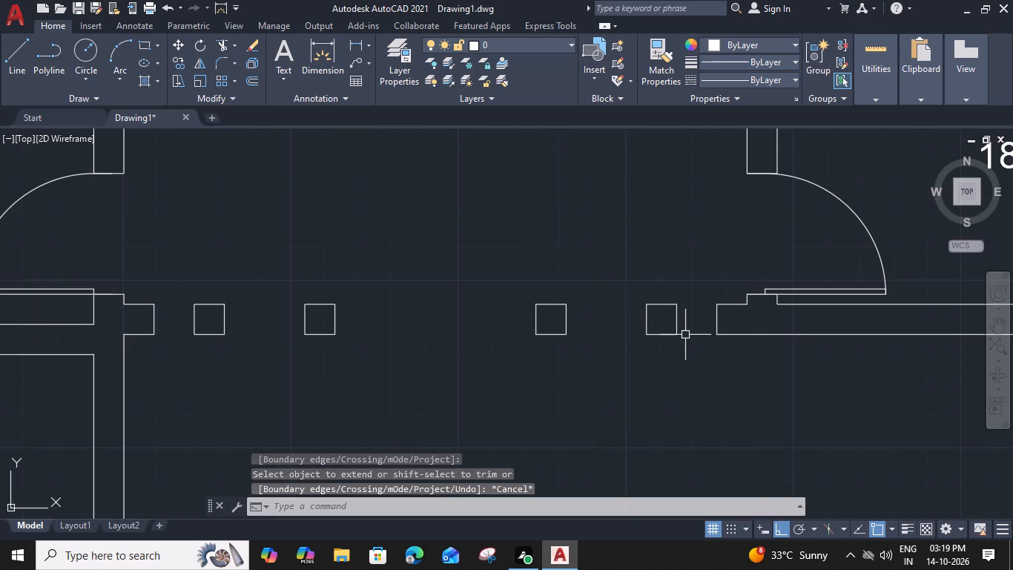
{"action": "left_click", "coordinate": [795, 79]}
{"action": "left_click", "coordinate": [767, 139]}
{"action": "key", "text": "l"}
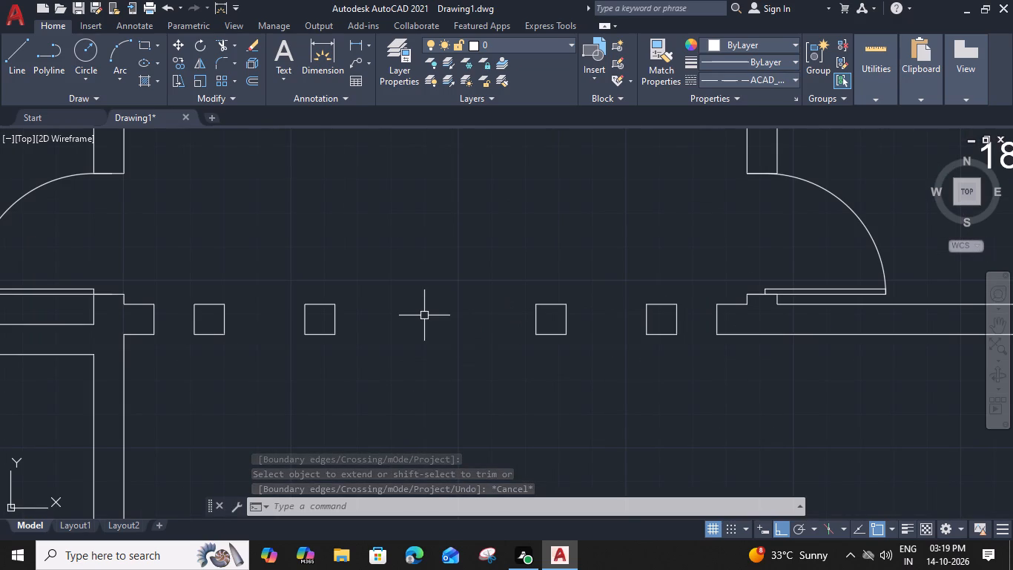
{"action": "key", "text": "space"}
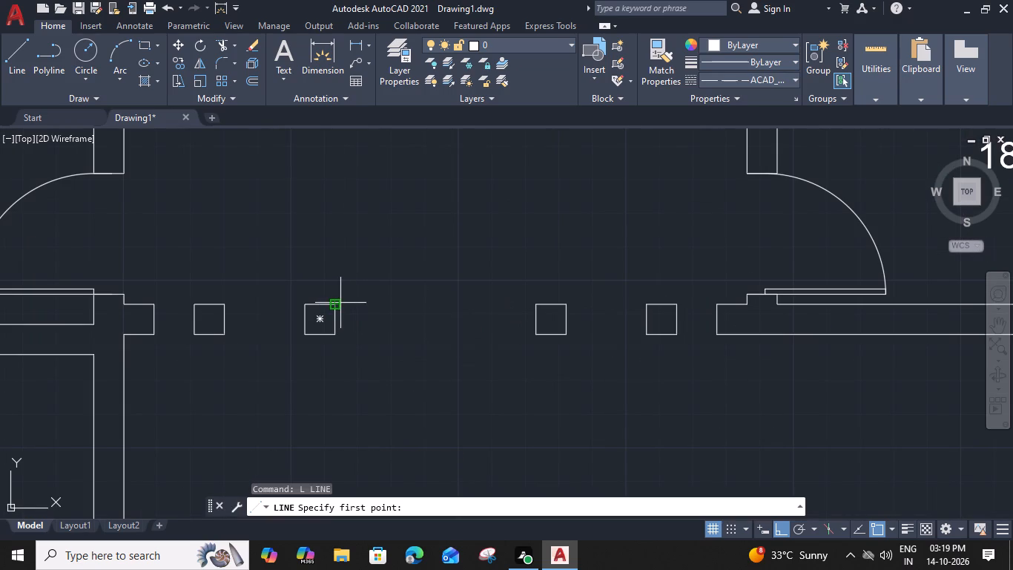
{"action": "left_click", "coordinate": [338, 302]}
{"action": "left_click", "coordinate": [535, 302]}
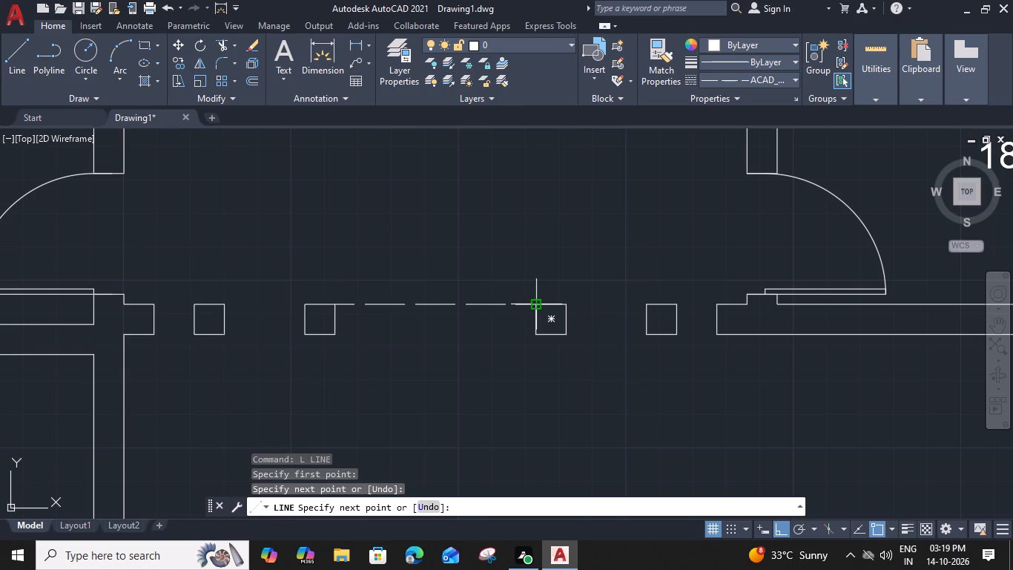
{"action": "key", "text": "space"}
{"action": "key", "text": "space"}
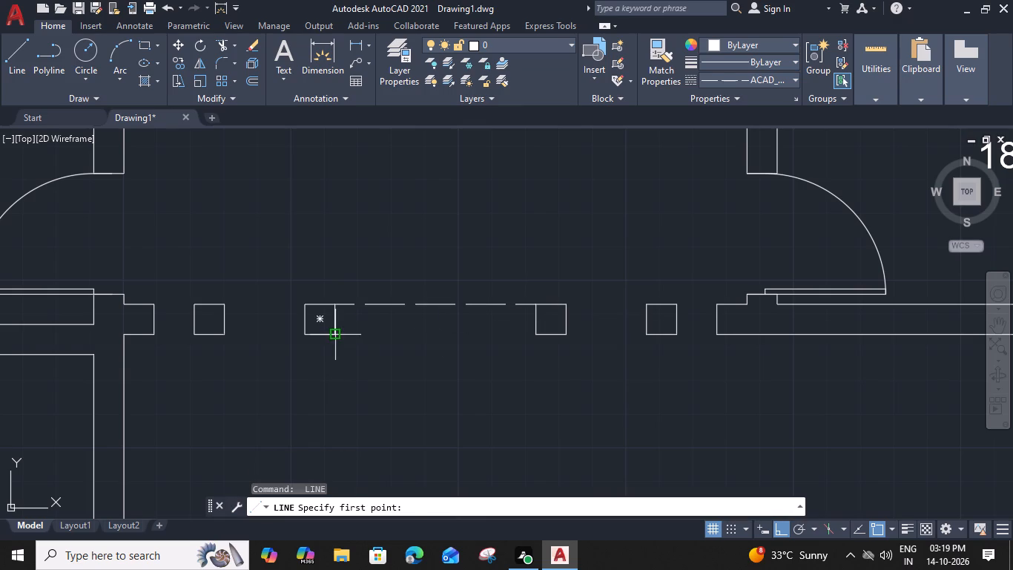
{"action": "left_click", "coordinate": [337, 336]}
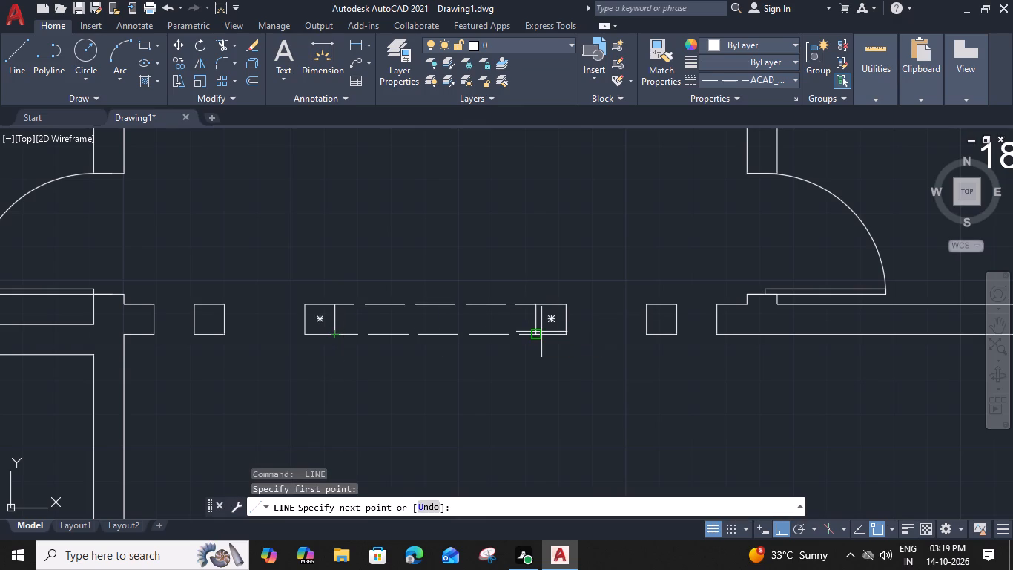
{"action": "left_click", "coordinate": [537, 332]}
{"action": "key", "text": "space"}
Offset the short cross line in the wall between D-Kitchen and T.V Lounge 3' to the north.
{"action": "scroll", "coordinate": [393, 343], "scroll_direction": "down", "scroll_amount": 1}
{"action": "middle_click_drag", "start_coordinate": [384, 348], "coordinate": [540, 285]}
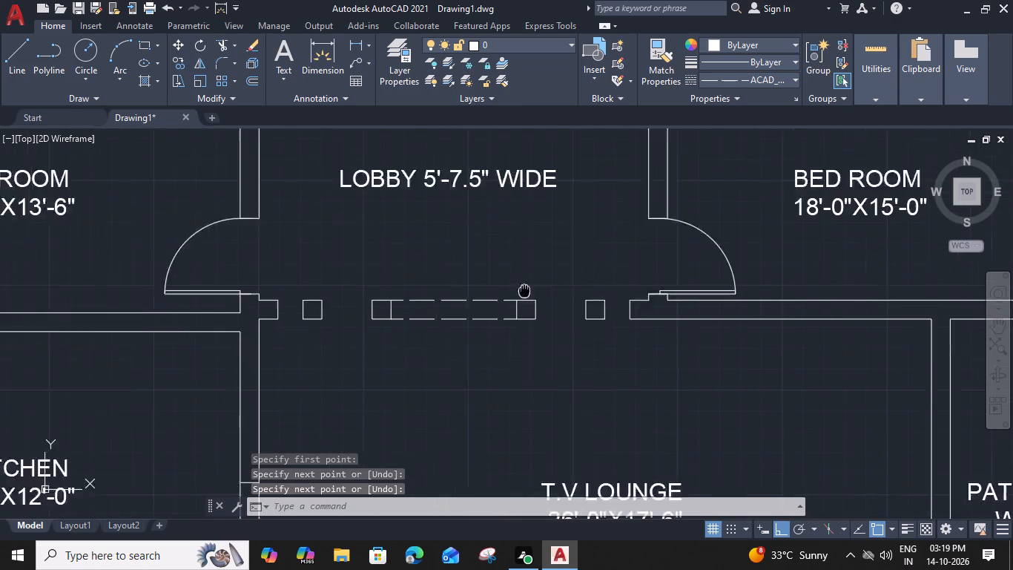
{"action": "middle_click_drag", "start_coordinate": [540, 285], "coordinate": [545, 283]}
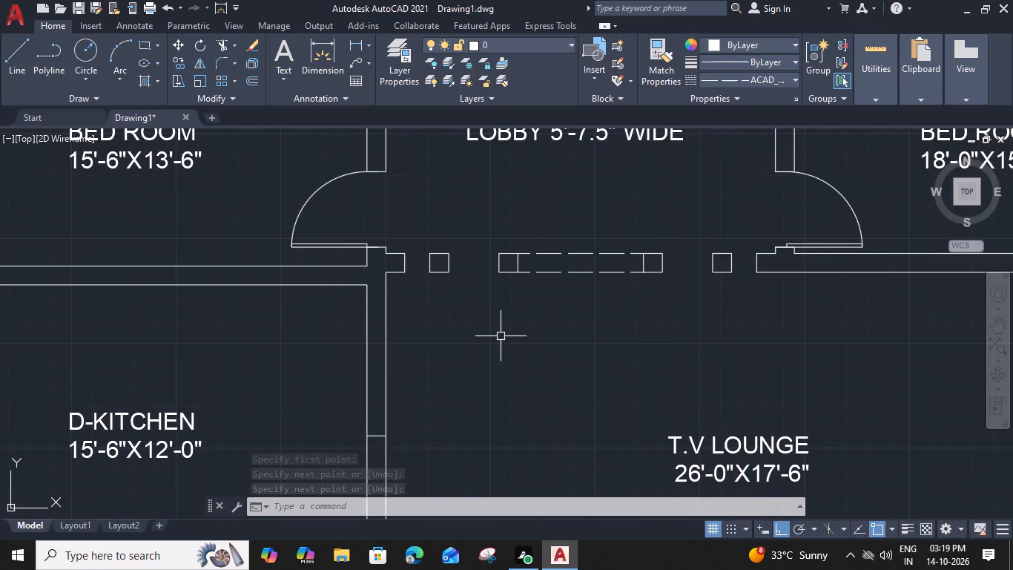
{"action": "middle_click_drag", "start_coordinate": [478, 360], "coordinate": [556, 263]}
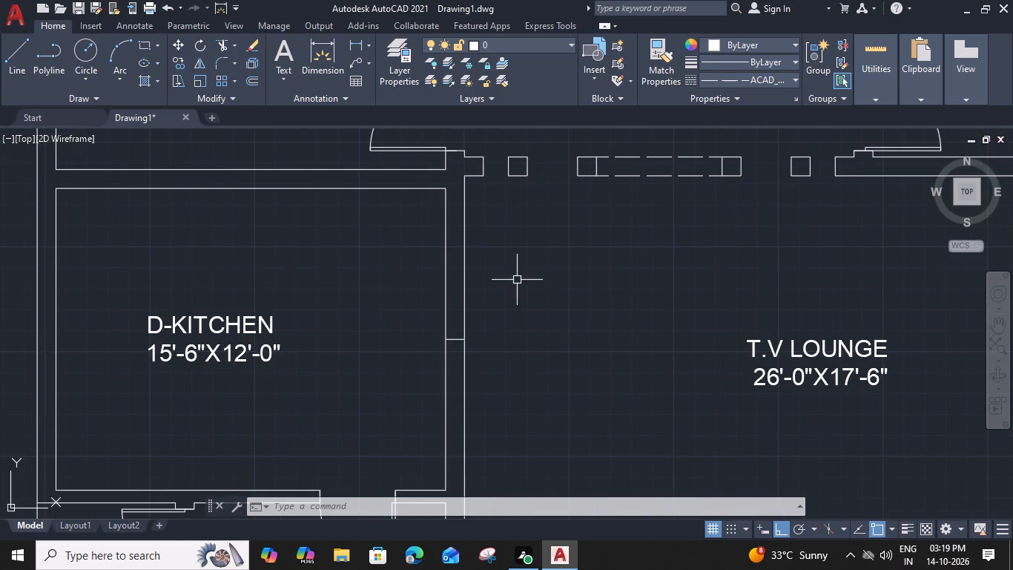
{"action": "left_click", "coordinate": [454, 341]}
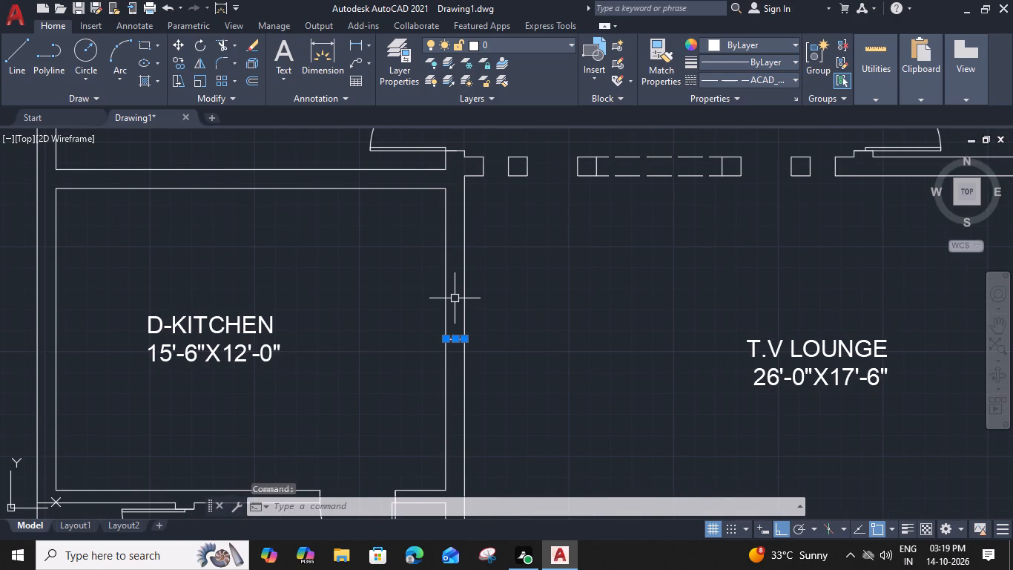
{"action": "type", "text": "O 3'"}
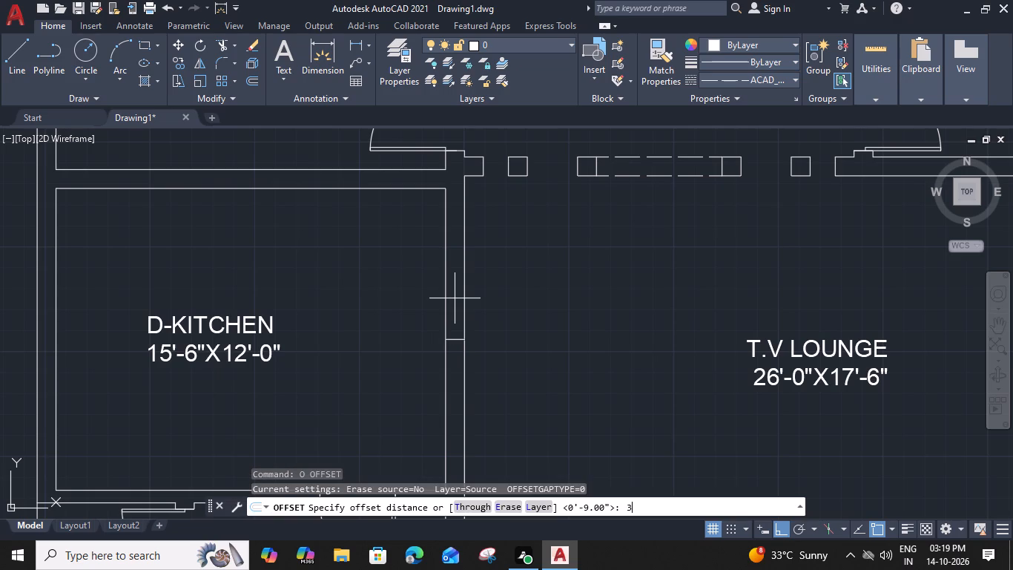
{"action": "key", "text": "space"}
{"action": "left_click", "coordinate": [449, 298]}
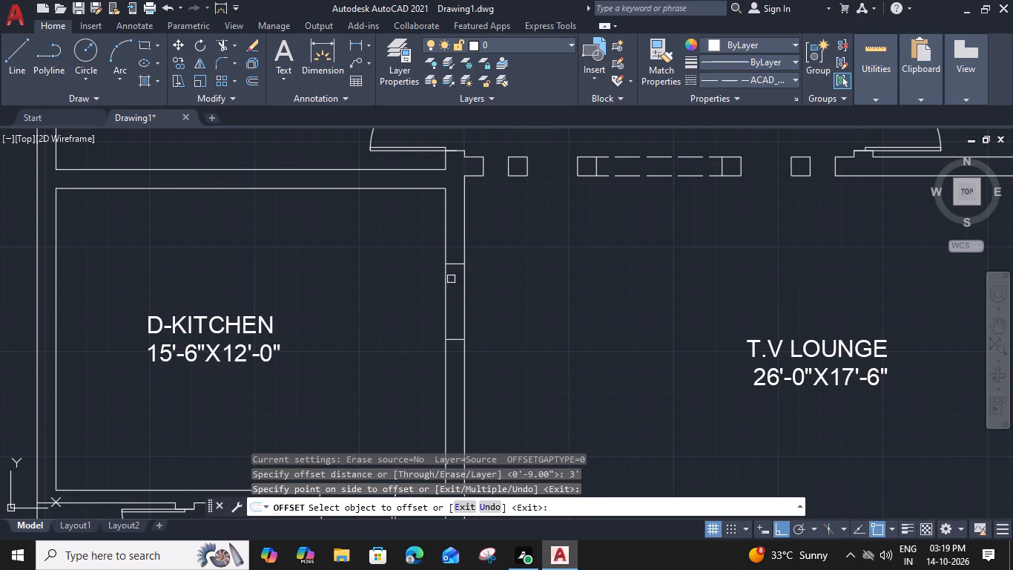
{"action": "left_click", "coordinate": [453, 263]}
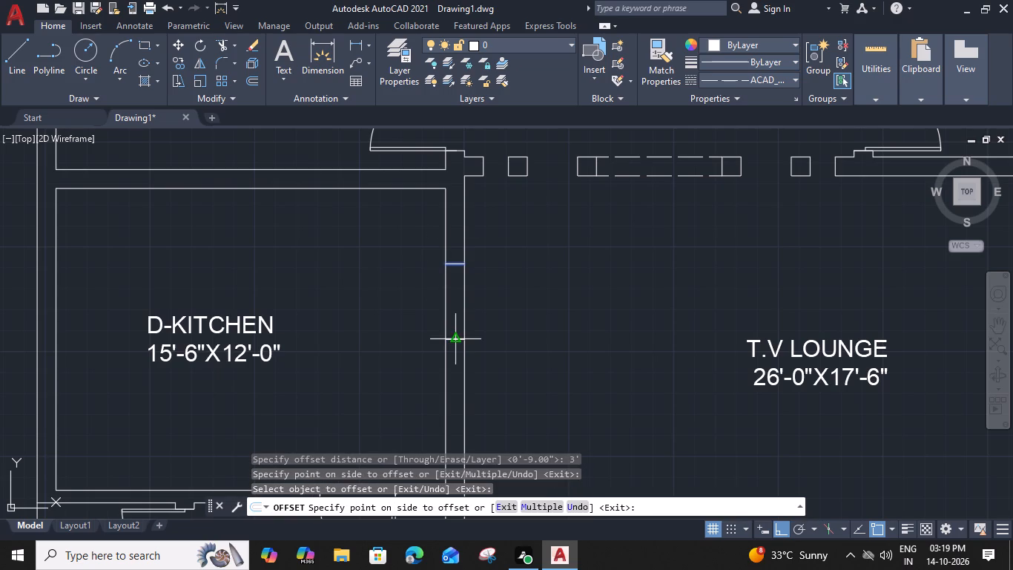
{"action": "key", "text": "Escape"}
Offset the original cross line in the D-Kitchen–T.V Lounge wall 3' south, and offset that copy another 3' south.
{"action": "left_click", "coordinate": [456, 338]}
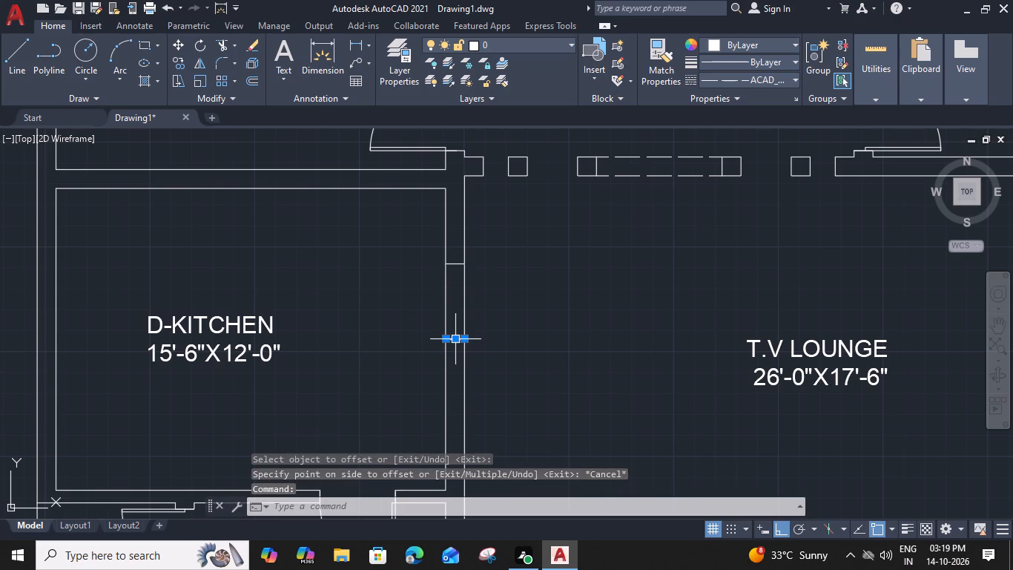
{"action": "type", "text": "O 3'"}
{"action": "key", "text": "space"}
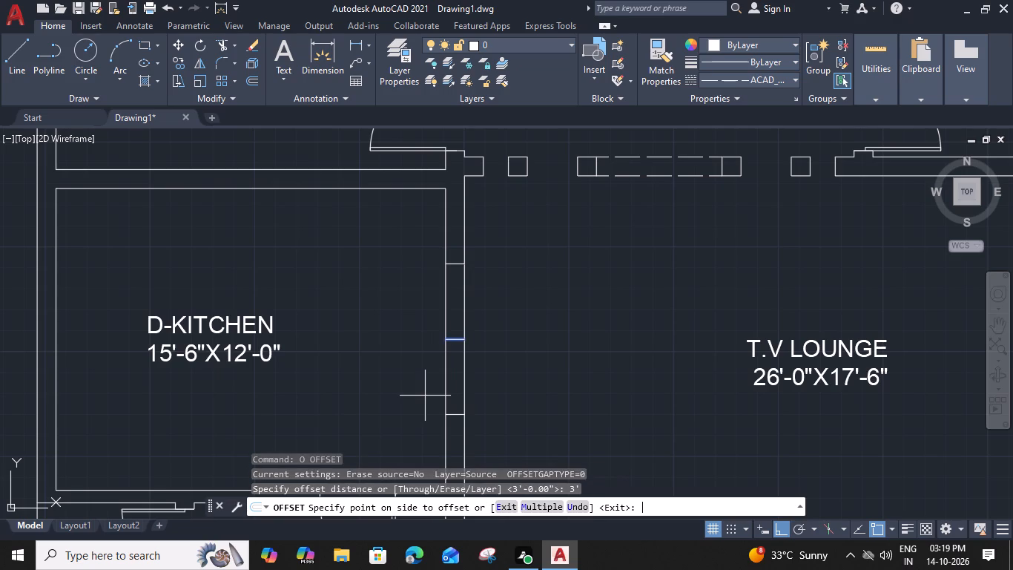
{"action": "left_click", "coordinate": [425, 396]}
{"action": "left_click", "coordinate": [506, 375]}
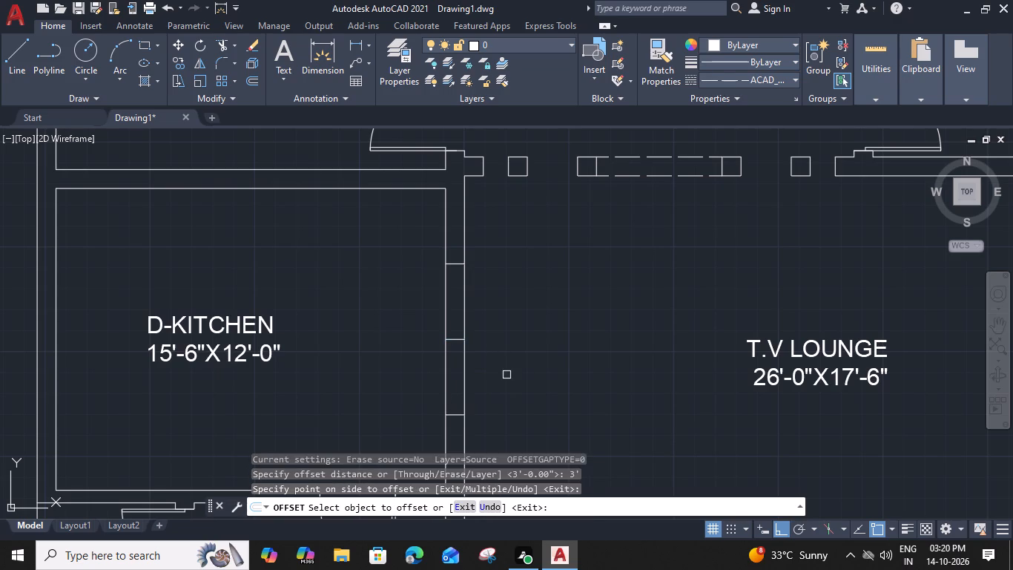
{"action": "middle_click_drag", "start_coordinate": [506, 372], "coordinate": [481, 239]}
{"action": "left_click", "coordinate": [432, 282]}
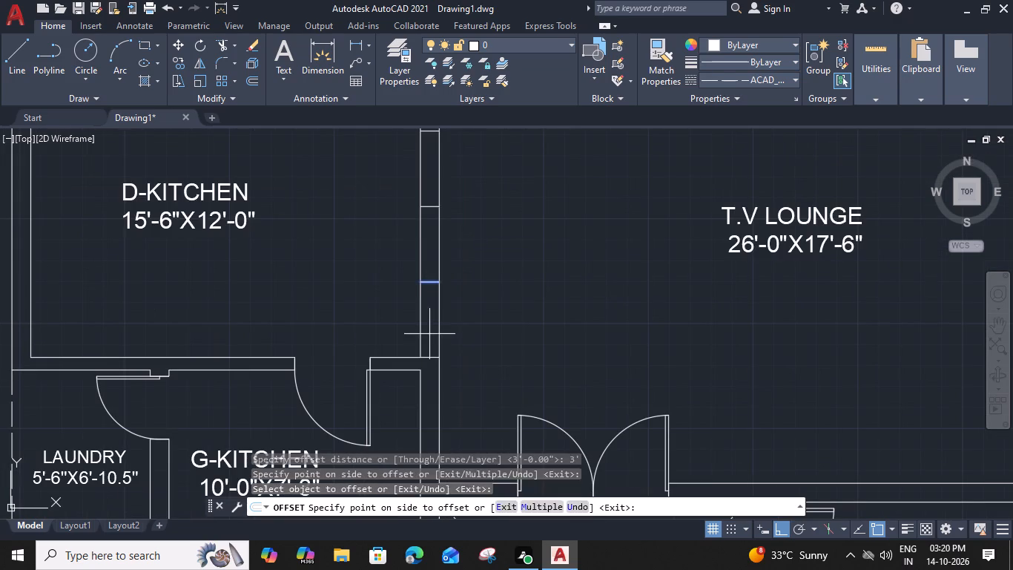
{"action": "left_click", "coordinate": [429, 334]}
{"action": "key", "text": "Escape"}
Trim away the two intermediate cross lines and both wall faces between the northernmost and southernmost cross lines beside D-Kitchen.
{"action": "middle_click_drag", "start_coordinate": [472, 274], "coordinate": [469, 301]}
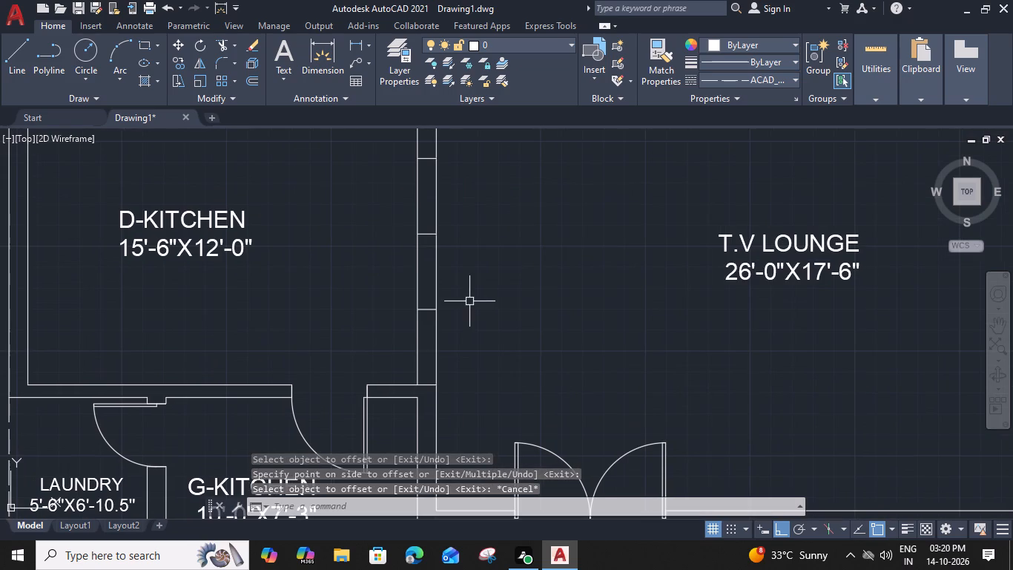
{"action": "type", "text": "TR"}
{"action": "key", "text": "space"}
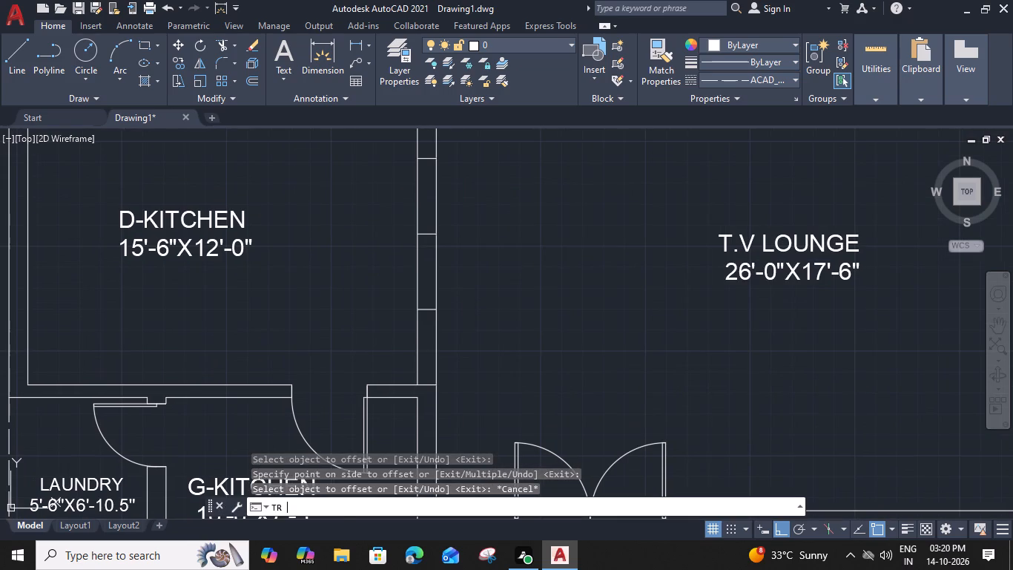
{"action": "left_click", "coordinate": [429, 235]}
{"action": "left_click", "coordinate": [426, 309]}
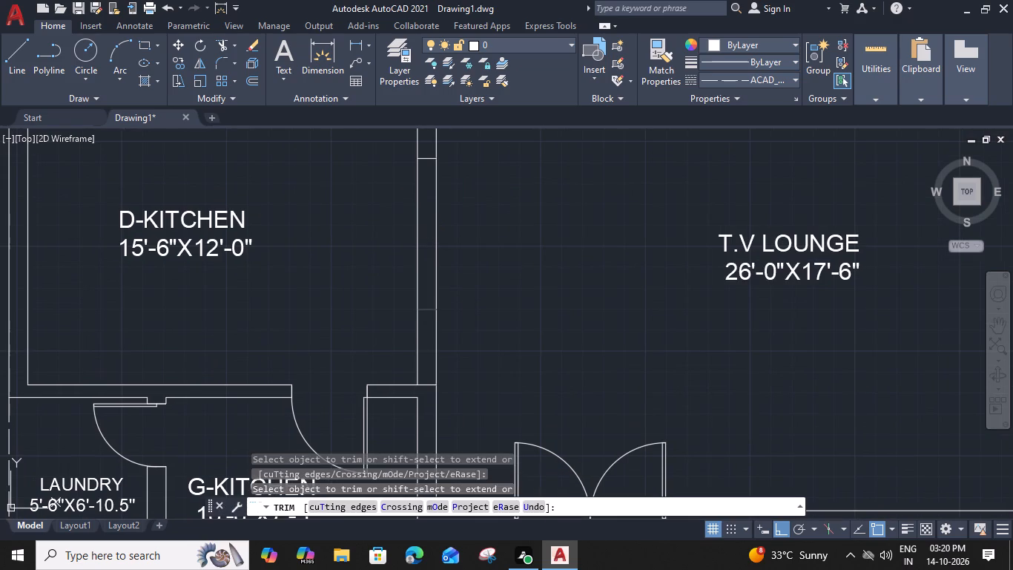
{"action": "left_click", "coordinate": [357, 270]}
{"action": "left_click", "coordinate": [520, 293]}
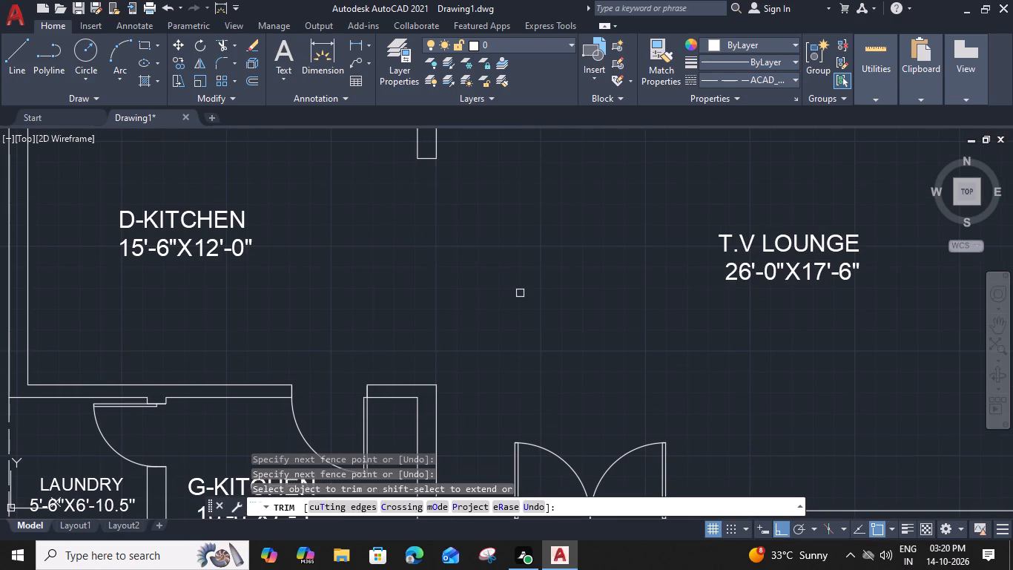
{"action": "key", "text": "Escape"}
Look over the floor plan from the lobby opening south to the porch and drawing+dining room for details still missing.
{"action": "scroll", "coordinate": [520, 261], "scroll_direction": "down", "scroll_amount": 1}
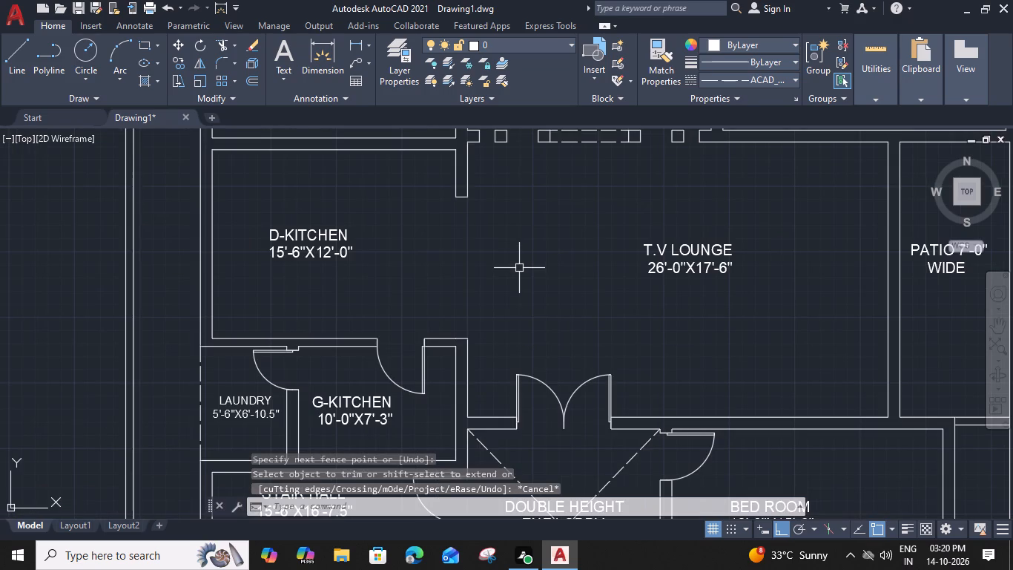
{"action": "middle_click_drag", "start_coordinate": [519, 274], "coordinate": [507, 281]}
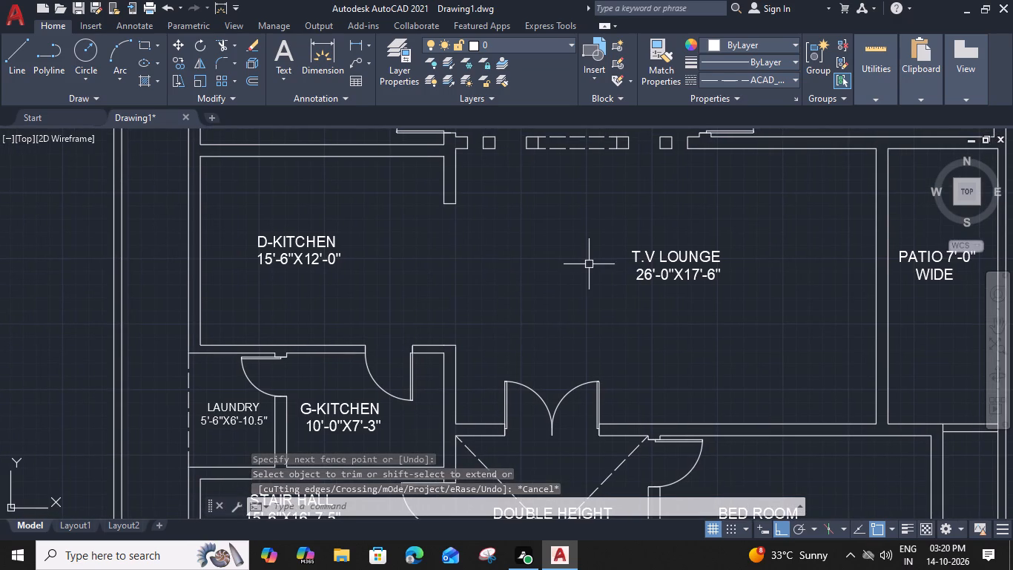
{"action": "middle_click_drag", "start_coordinate": [601, 201], "coordinate": [547, 310]}
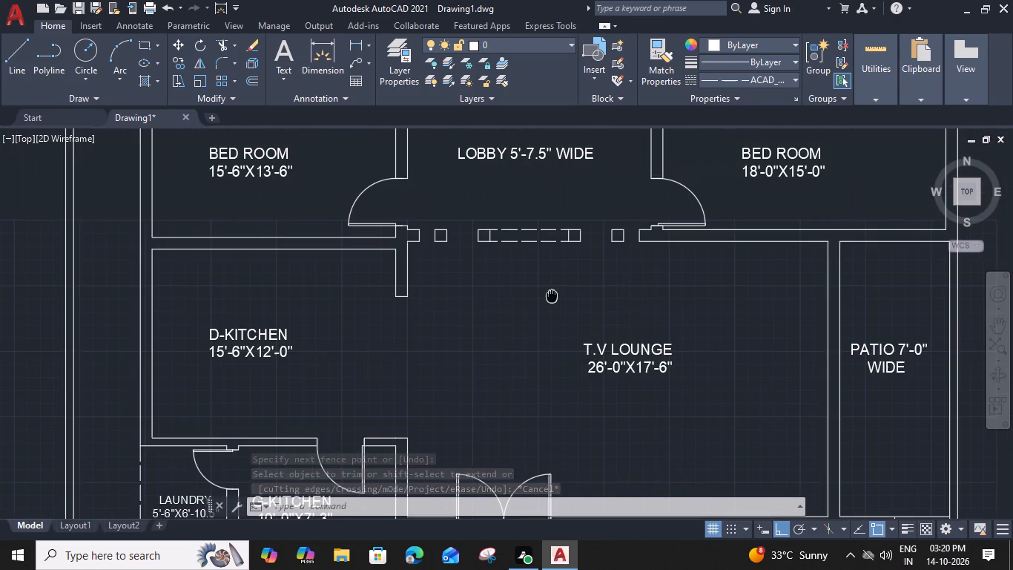
{"action": "scroll", "coordinate": [535, 232], "scroll_direction": "down", "scroll_amount": 1}
{"action": "middle_click_drag", "start_coordinate": [555, 294], "coordinate": [498, 335]}
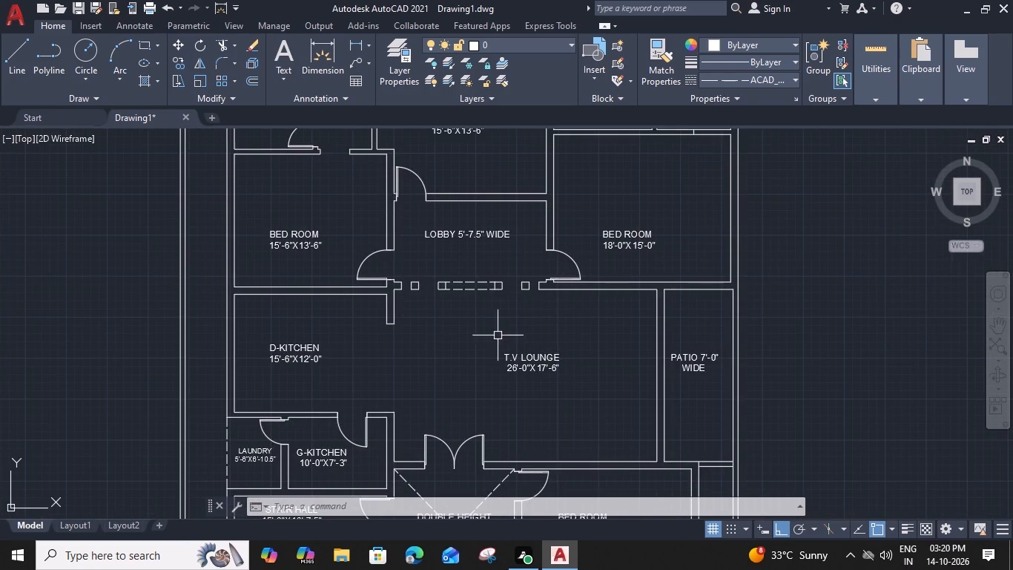
{"action": "middle_click_drag", "start_coordinate": [495, 352], "coordinate": [487, 286]}
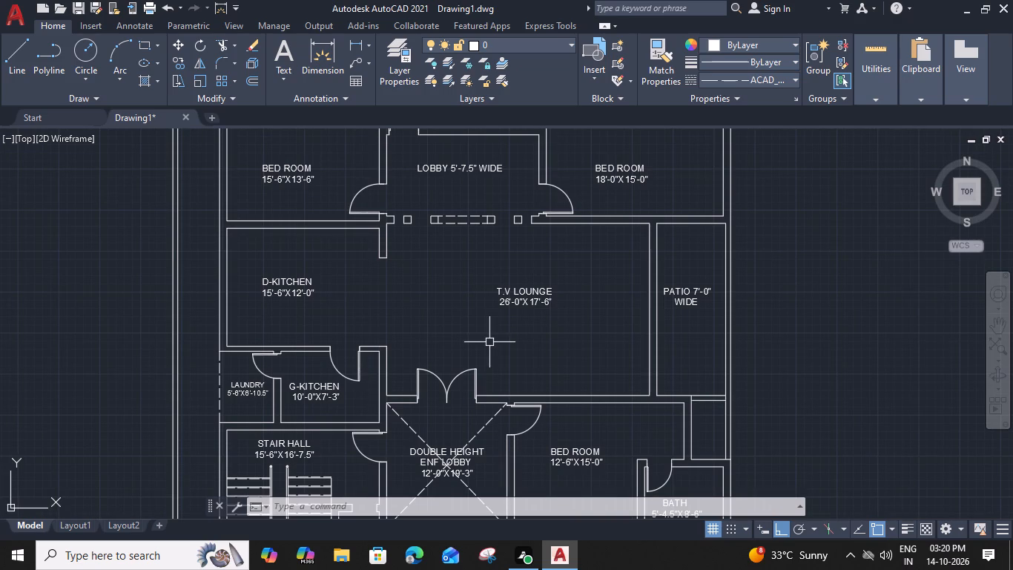
{"action": "middle_click_drag", "start_coordinate": [482, 332], "coordinate": [478, 320]}
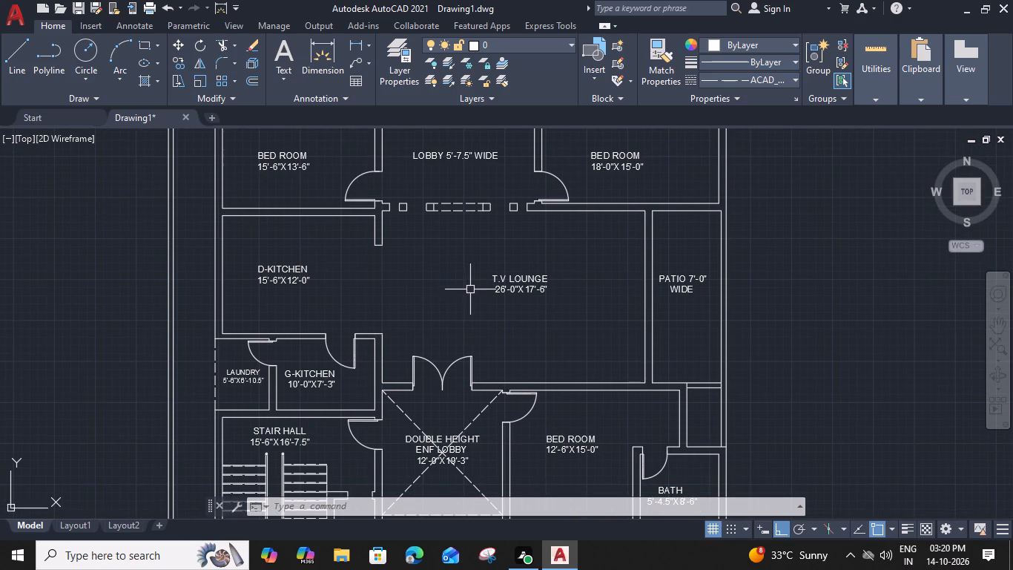
{"action": "middle_click_drag", "start_coordinate": [490, 319], "coordinate": [478, 275]}
{"action": "middle_click_drag", "start_coordinate": [472, 350], "coordinate": [456, 308]}
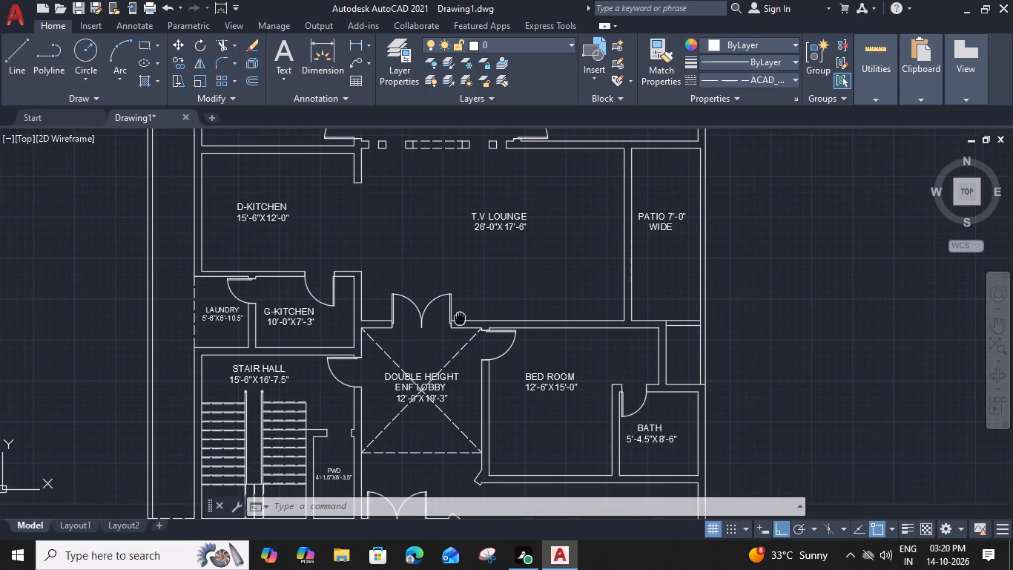
{"action": "middle_click_drag", "start_coordinate": [456, 308], "coordinate": [448, 276]}
{"action": "middle_click_drag", "start_coordinate": [498, 376], "coordinate": [489, 347]}
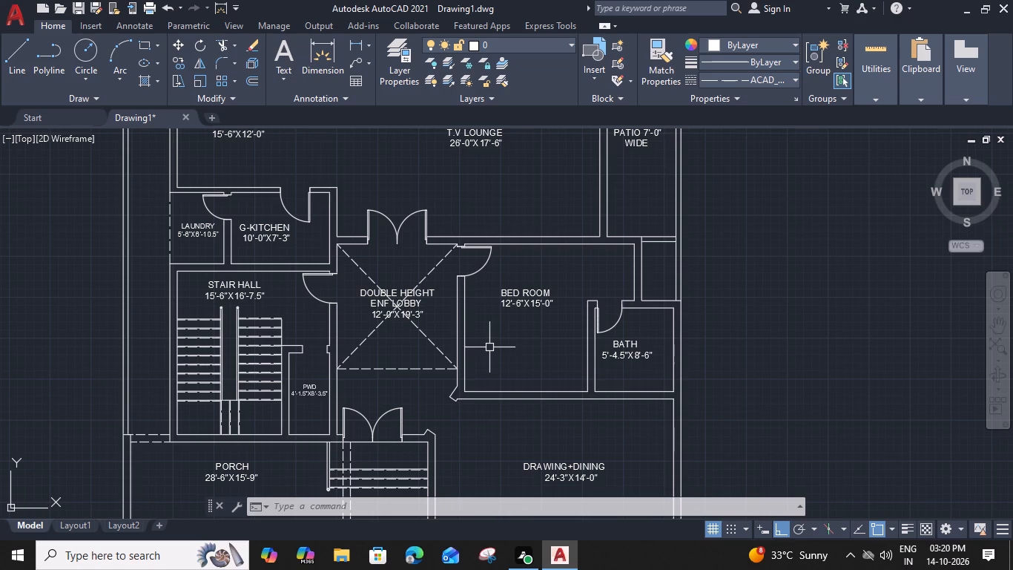
{"action": "middle_click_drag", "start_coordinate": [546, 394], "coordinate": [526, 300]}
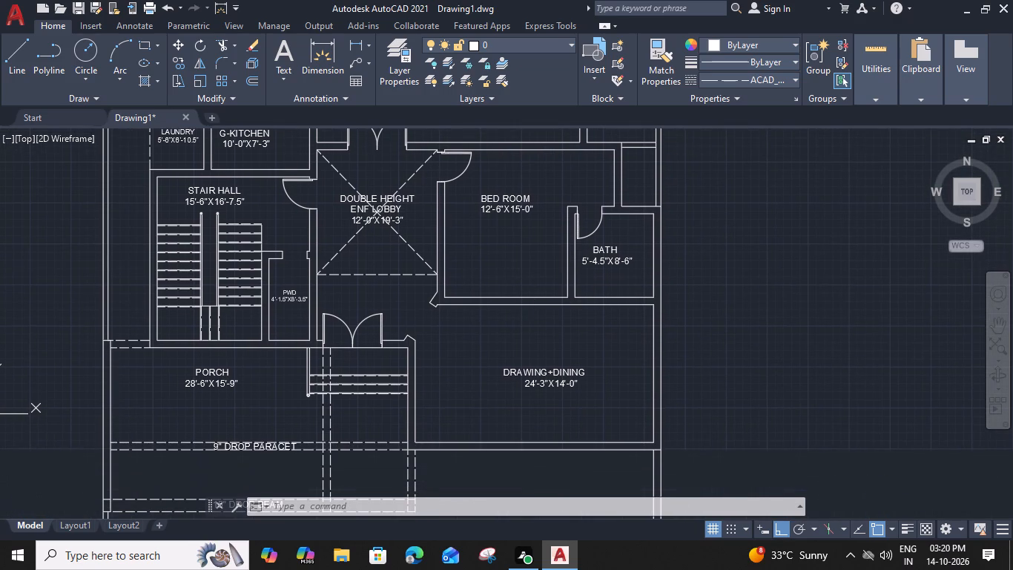
Copy the bedroom's door at the lobby to the northeast jamb of the diagonal opening between lobby and drawing+dining.
{"action": "middle_click_drag", "start_coordinate": [512, 396], "coordinate": [524, 362]}
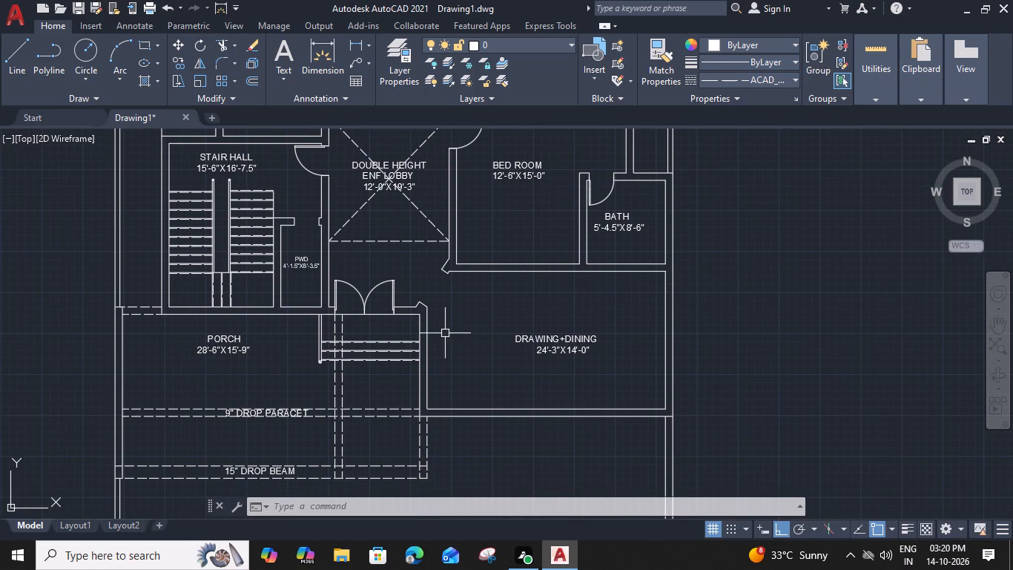
{"action": "middle_click_drag", "start_coordinate": [421, 266], "coordinate": [435, 330]}
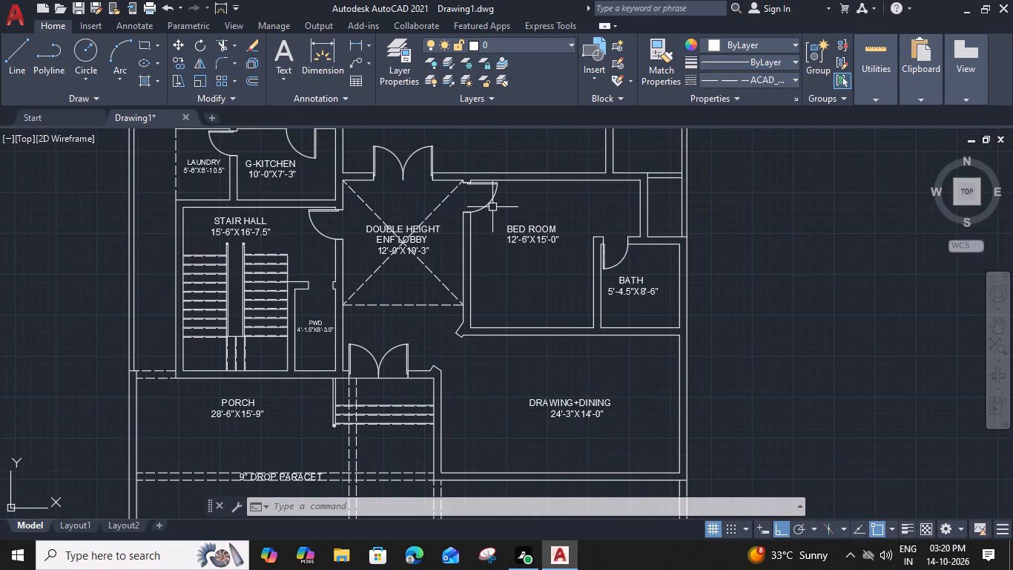
{"action": "left_click", "coordinate": [489, 200]}
{"action": "key", "text": "c"}
{"action": "type", "text": "O"}
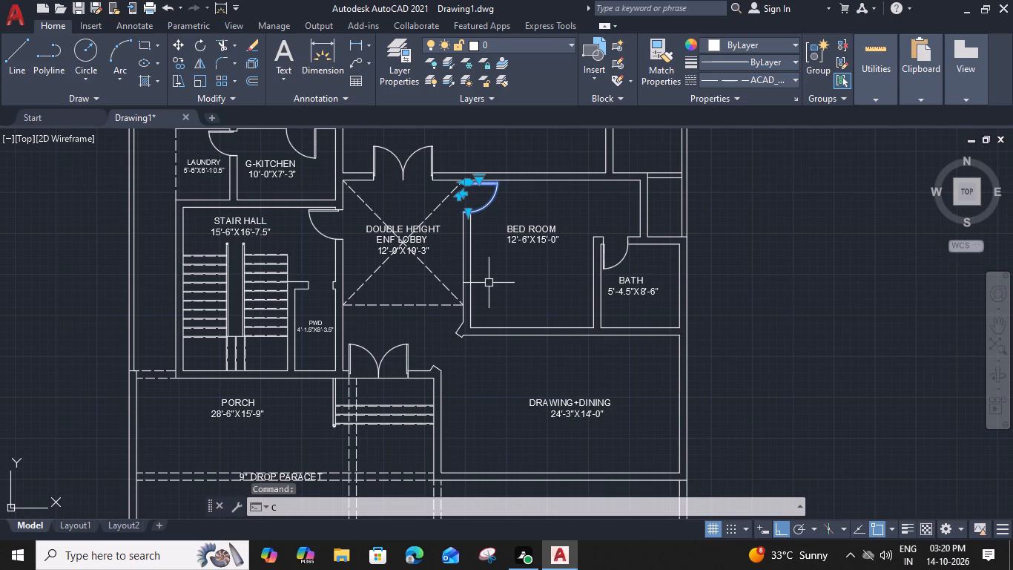
{"action": "key", "text": "space"}
{"action": "scroll", "coordinate": [476, 212], "scroll_direction": "up", "scroll_amount": 3}
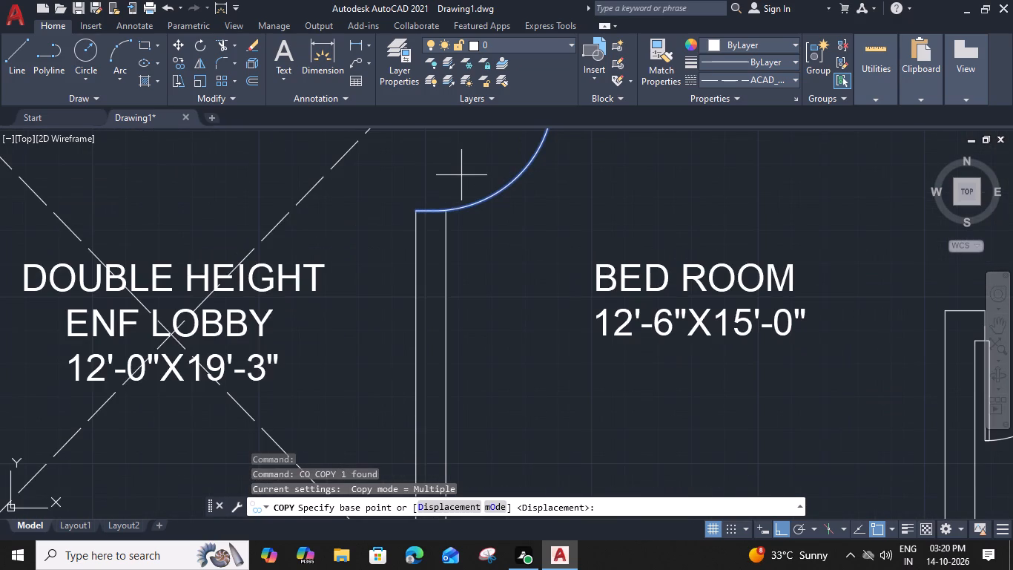
{"action": "middle_click_drag", "start_coordinate": [463, 177], "coordinate": [462, 356]}
{"action": "left_click", "coordinate": [414, 269]}
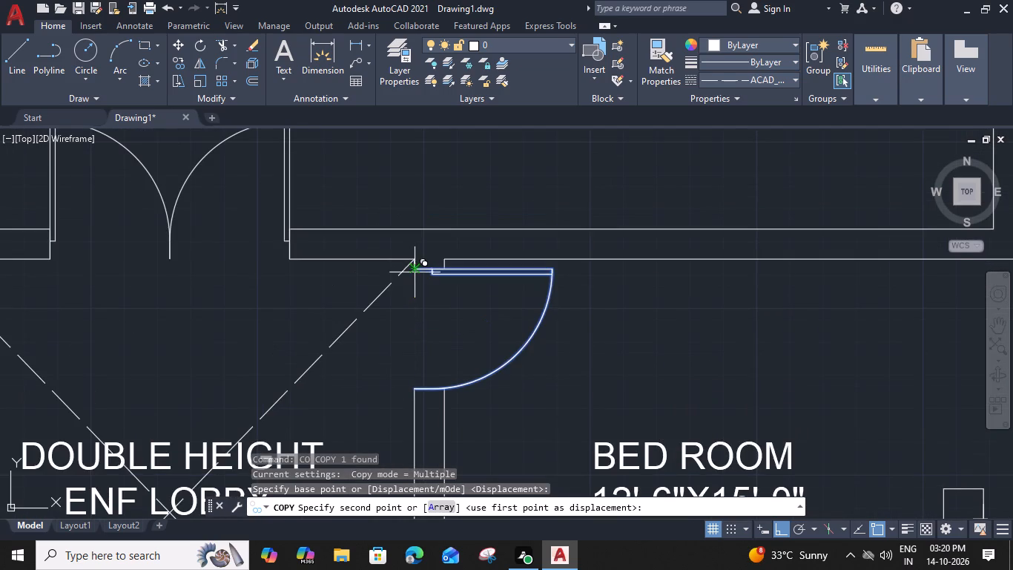
{"action": "scroll", "coordinate": [419, 436], "scroll_direction": "down", "scroll_amount": 1}
{"action": "middle_click_drag", "start_coordinate": [418, 412], "coordinate": [406, 58]}
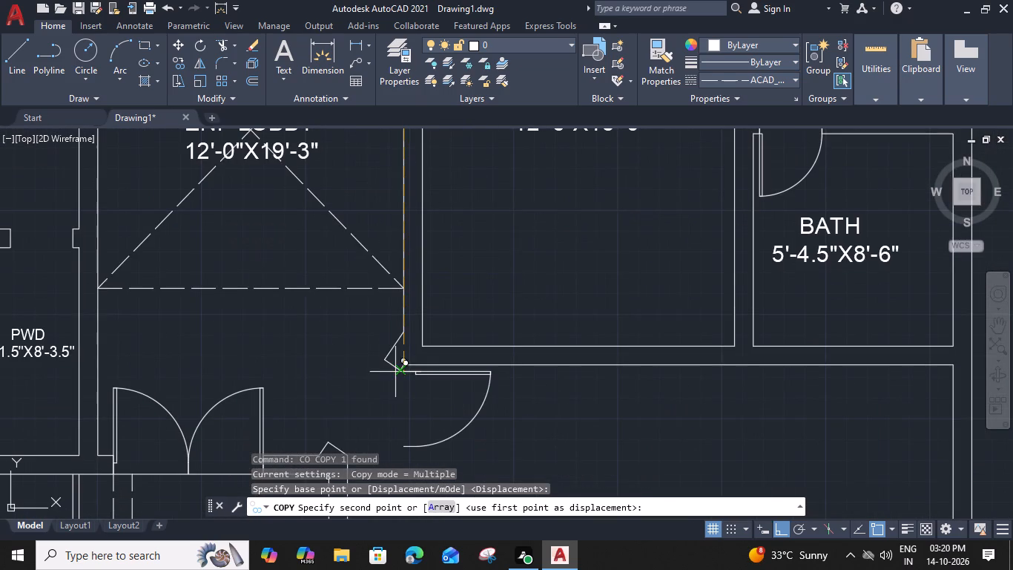
{"action": "left_click", "coordinate": [388, 365]}
{"action": "key", "text": "Escape"}
Draw a line across the diagonal drawing+dining opening, from the northeast jamb to the southwest jamb.
{"action": "middle_click_drag", "start_coordinate": [397, 404], "coordinate": [388, 360]}
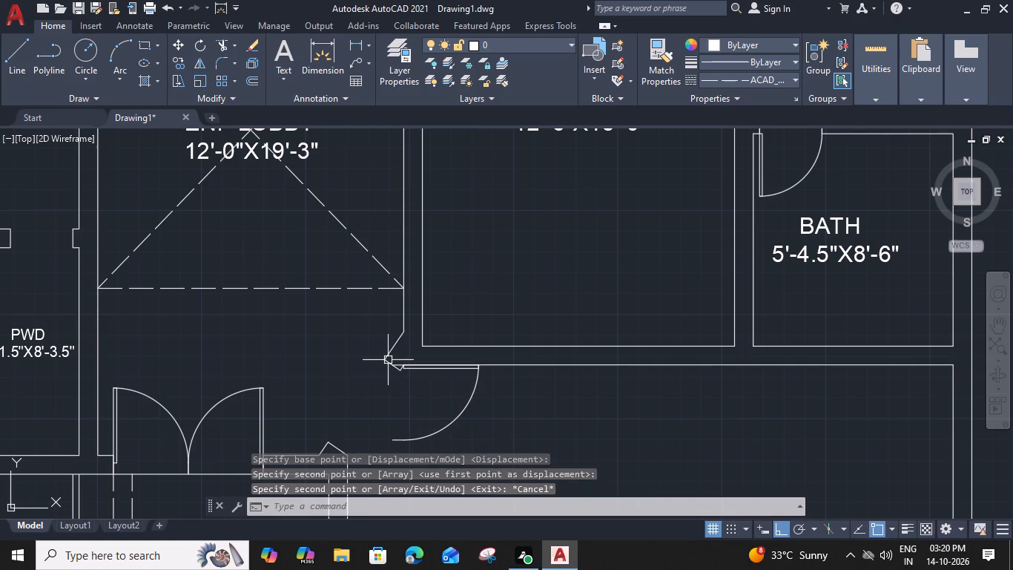
{"action": "middle_click_drag", "start_coordinate": [388, 360], "coordinate": [418, 344]}
{"action": "key", "text": "l"}
{"action": "key", "text": "space"}
{"action": "scroll", "coordinate": [401, 314], "scroll_direction": "up", "scroll_amount": 2}
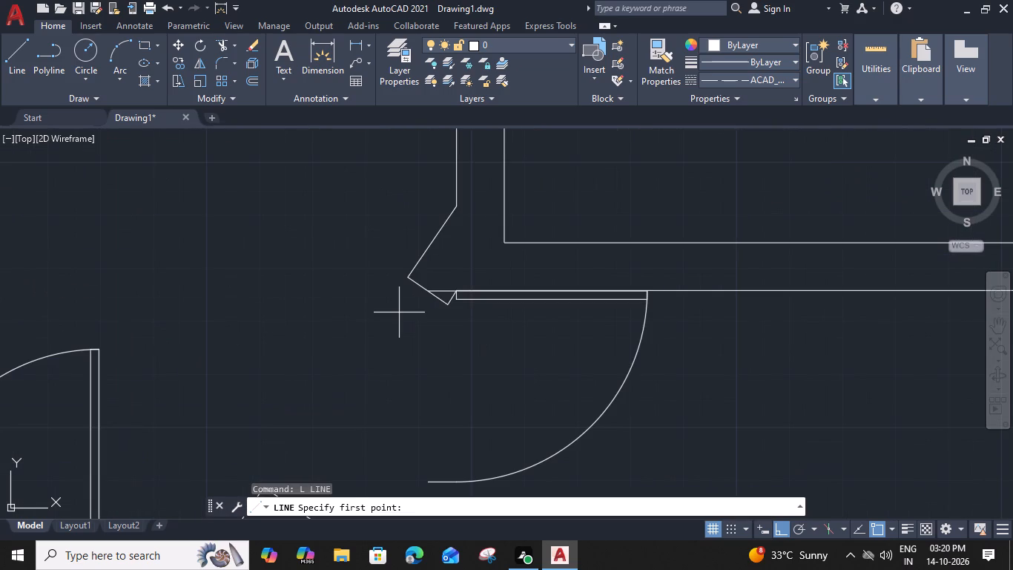
{"action": "left_click", "coordinate": [424, 289]}
{"action": "middle_click_drag", "start_coordinate": [363, 395], "coordinate": [443, 233]}
{"action": "left_click", "coordinate": [372, 341]}
{"action": "key", "text": "Escape"}
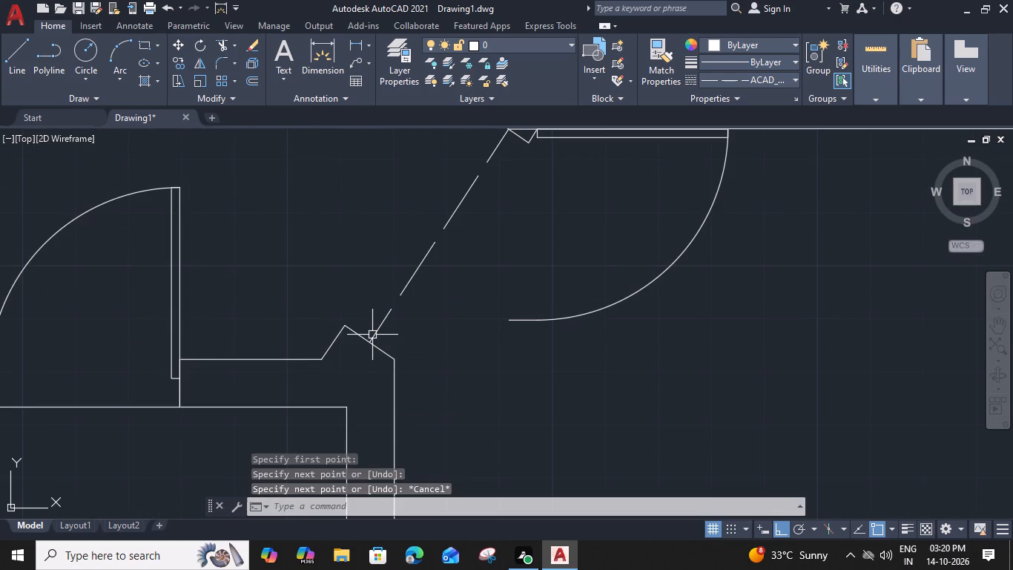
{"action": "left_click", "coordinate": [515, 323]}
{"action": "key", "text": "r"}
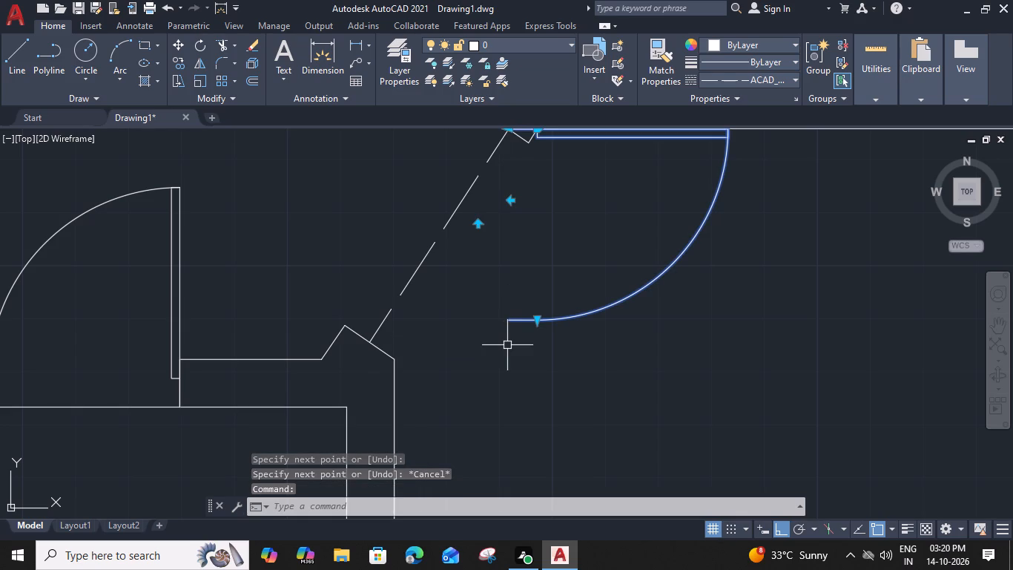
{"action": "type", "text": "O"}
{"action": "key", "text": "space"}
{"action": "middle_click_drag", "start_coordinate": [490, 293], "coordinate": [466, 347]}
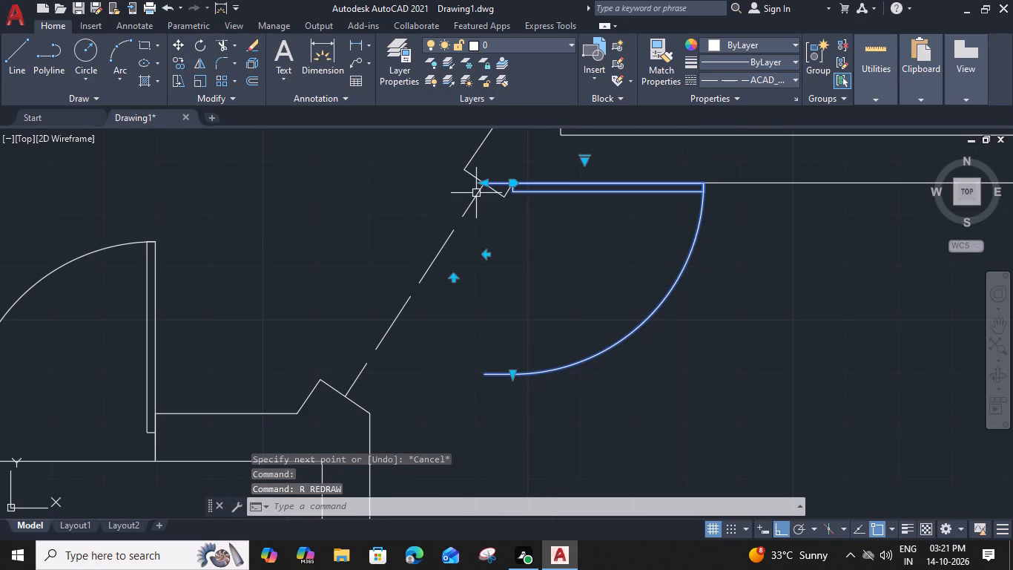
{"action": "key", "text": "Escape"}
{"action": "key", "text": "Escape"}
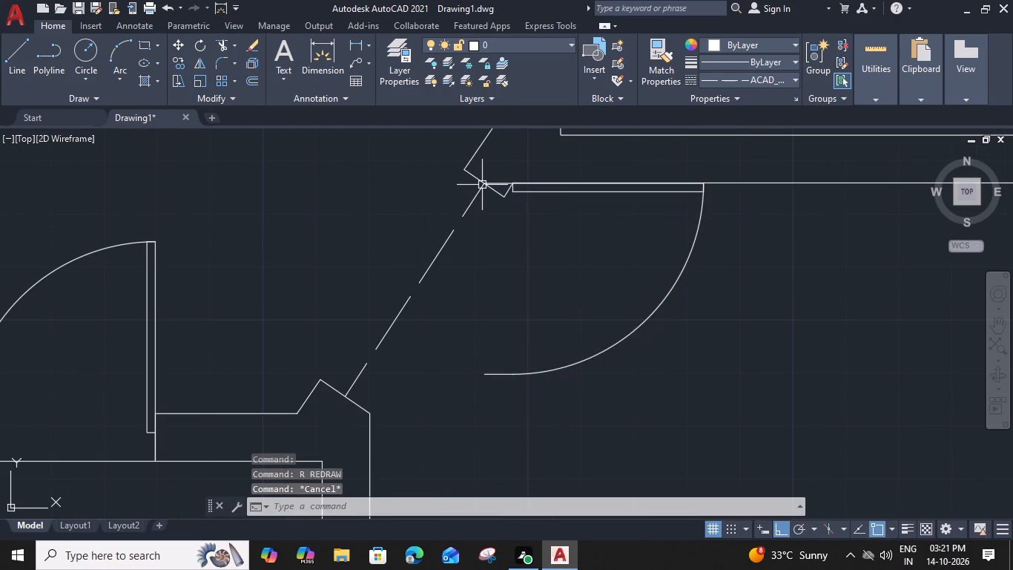
Rotate the copied door about its corner at the northeast jamb so its leaf lies along the dashed opening line.
{"action": "left_click", "coordinate": [543, 371]}
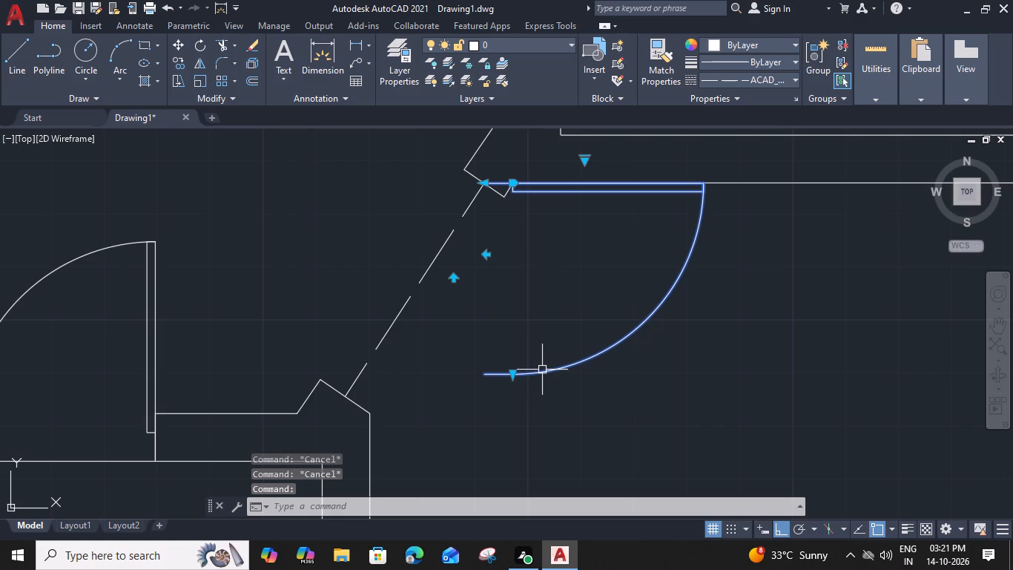
{"action": "key", "text": "r"}
{"action": "type", "text": "O"}
{"action": "key", "text": "space"}
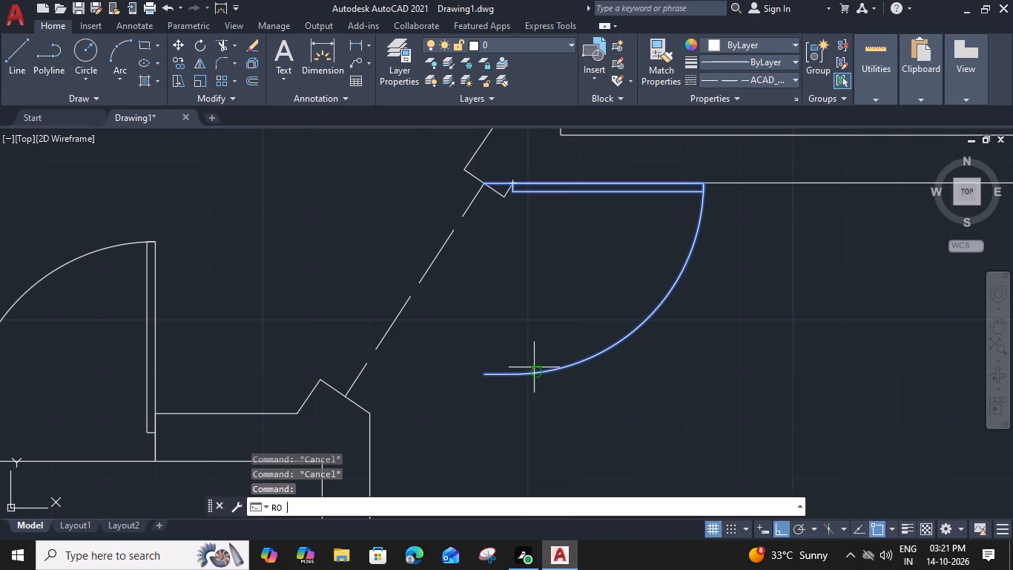
{"action": "left_click", "coordinate": [484, 184]}
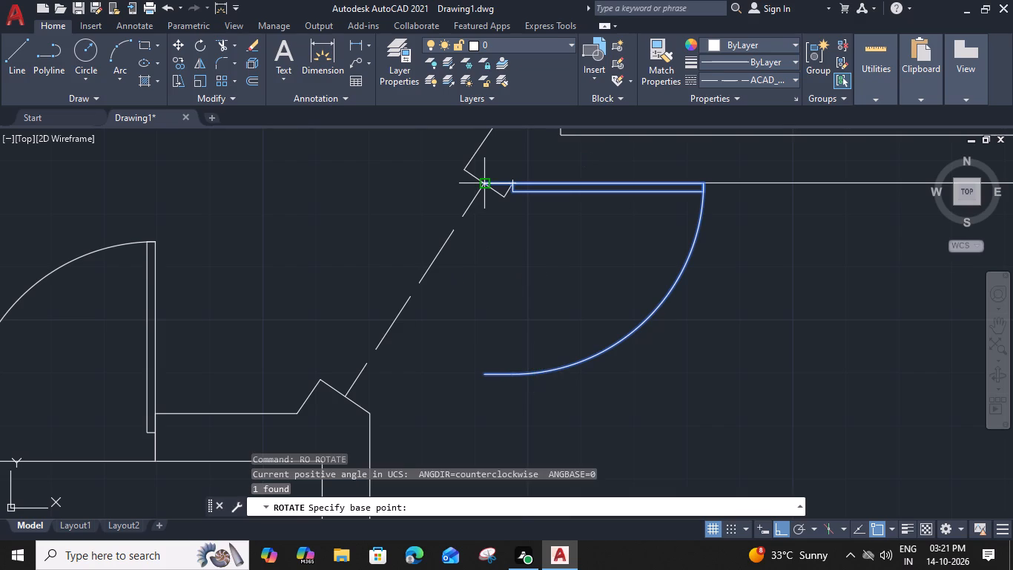
{"action": "left_click", "coordinate": [348, 395]}
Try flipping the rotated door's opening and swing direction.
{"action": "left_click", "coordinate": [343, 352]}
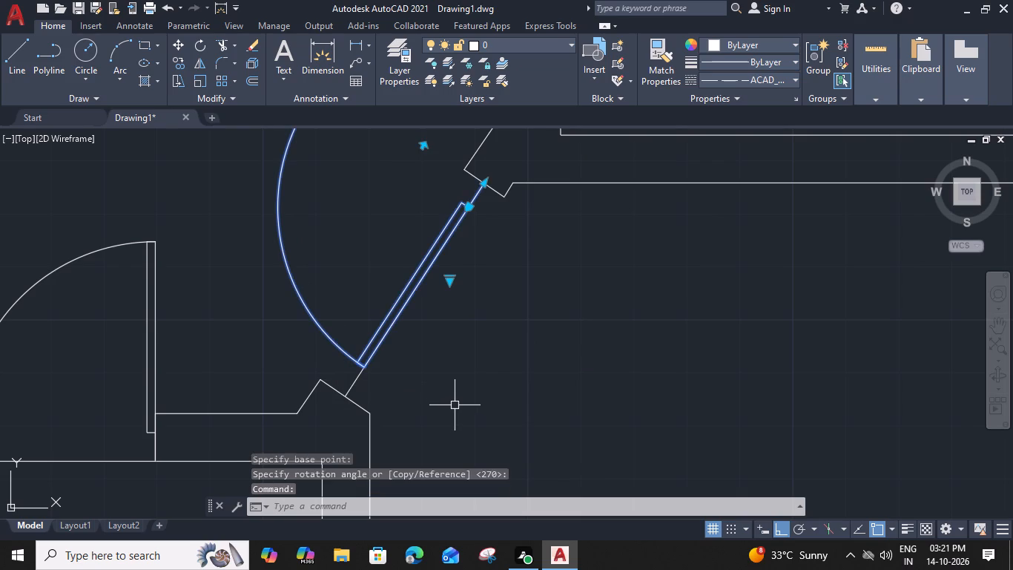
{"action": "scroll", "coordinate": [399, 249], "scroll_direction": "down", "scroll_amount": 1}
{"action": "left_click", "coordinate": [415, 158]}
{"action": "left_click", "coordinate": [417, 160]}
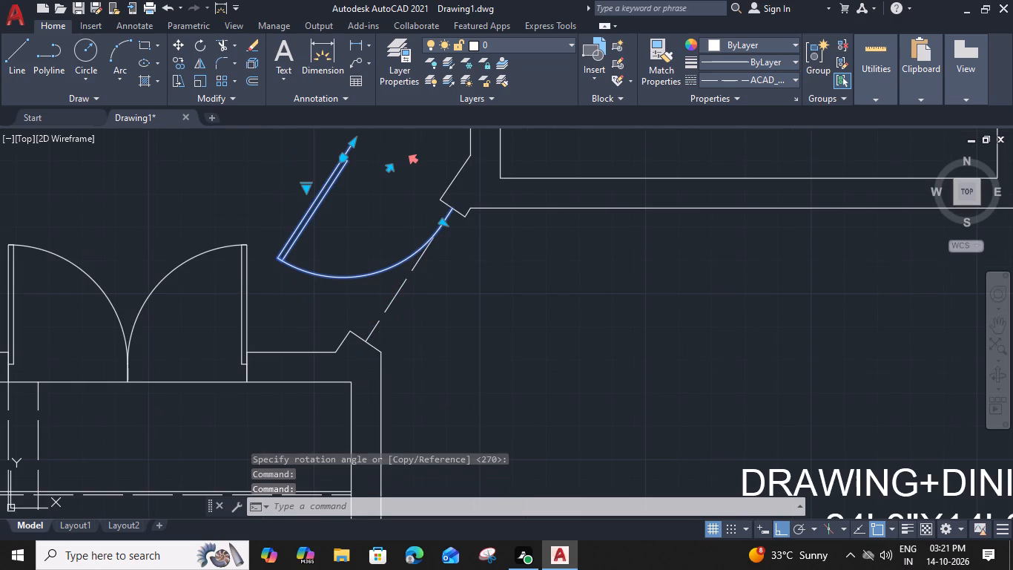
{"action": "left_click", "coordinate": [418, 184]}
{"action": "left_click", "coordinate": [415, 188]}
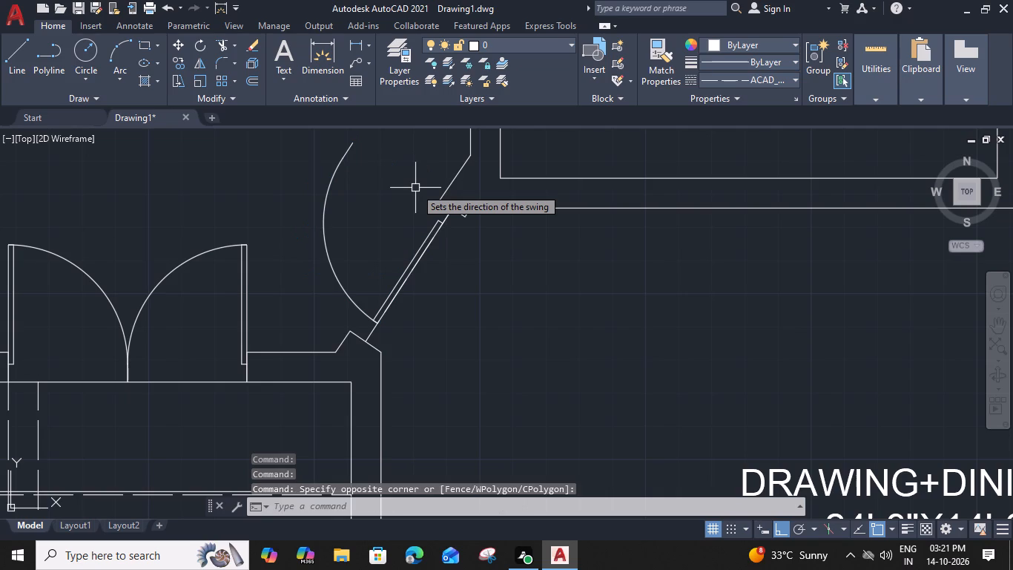
Mirror the rotated door about a line through the northeast jamb, perpendicular to the opening, and erase the original door.
{"action": "left_click", "coordinate": [347, 298]}
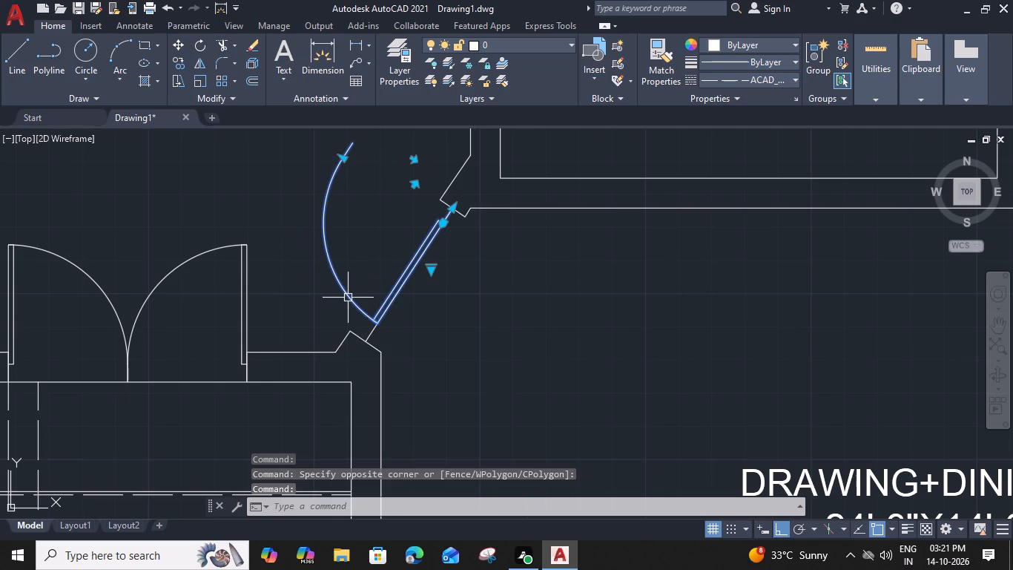
{"action": "key", "text": "m"}
{"action": "type", "text": "I"}
{"action": "key", "text": "space"}
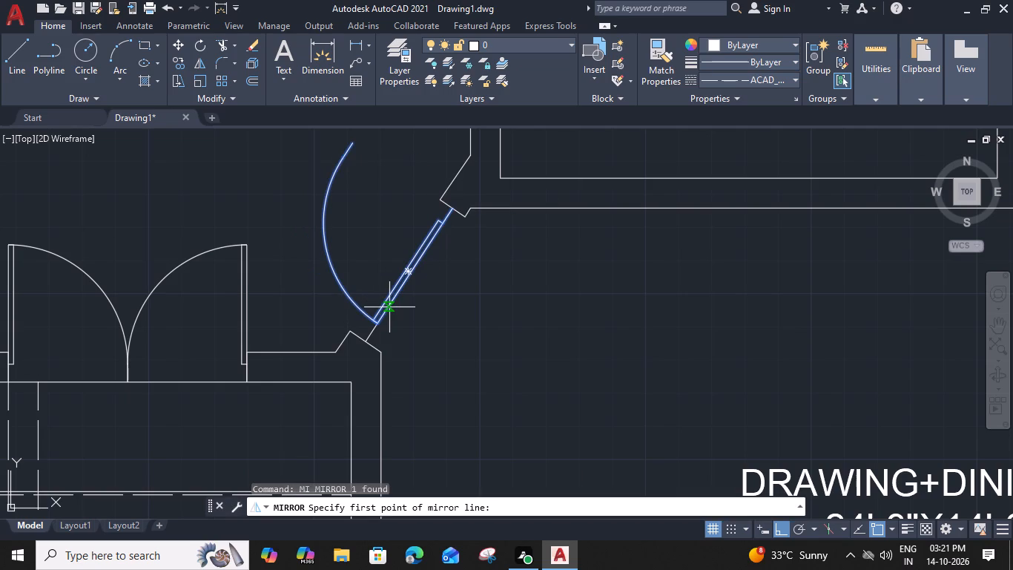
{"action": "middle_click_drag", "start_coordinate": [412, 311], "coordinate": [399, 382]}
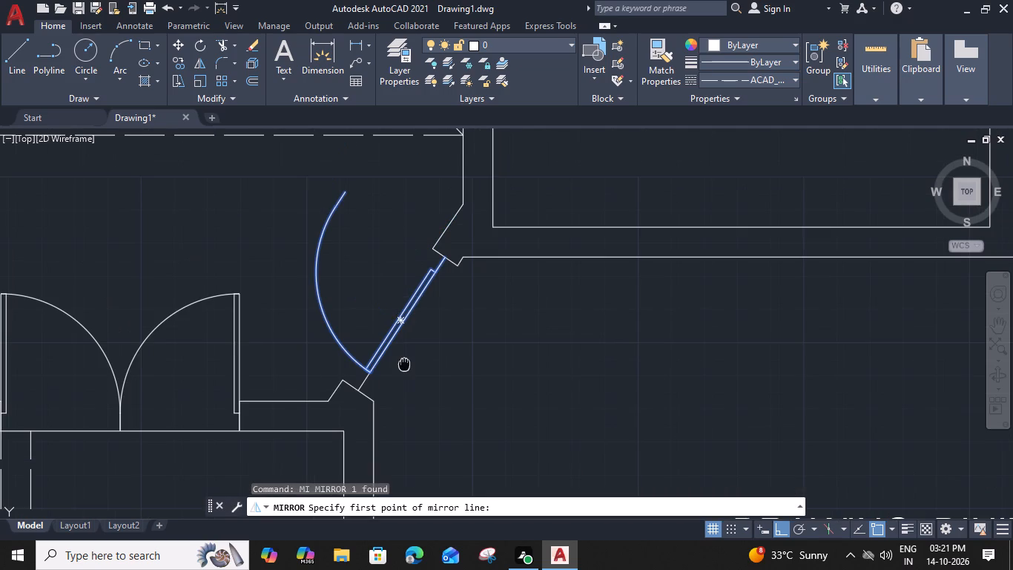
{"action": "left_click", "coordinate": [442, 278]}
{"action": "left_click", "coordinate": [341, 214]}
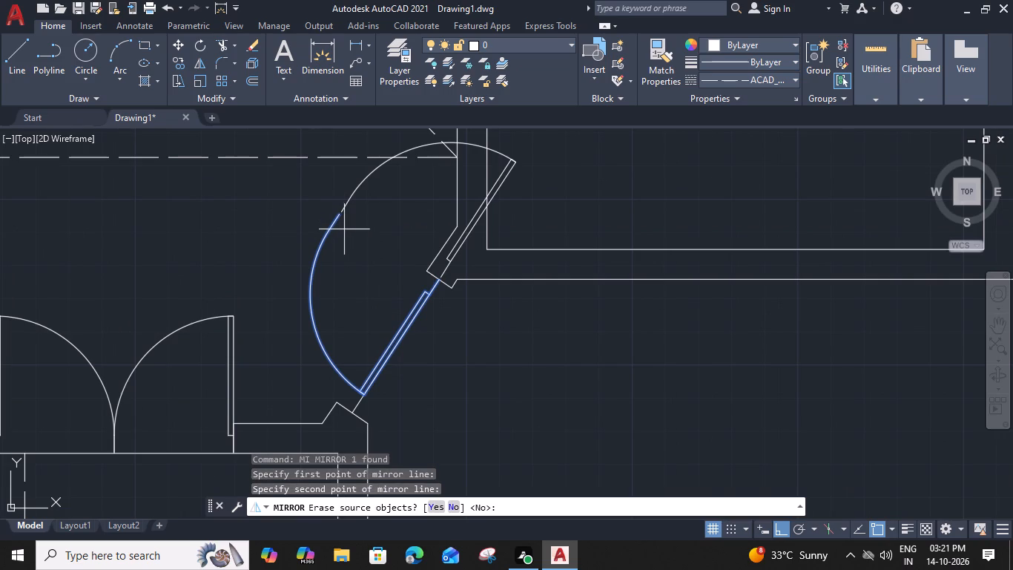
{"action": "key", "text": "space"}
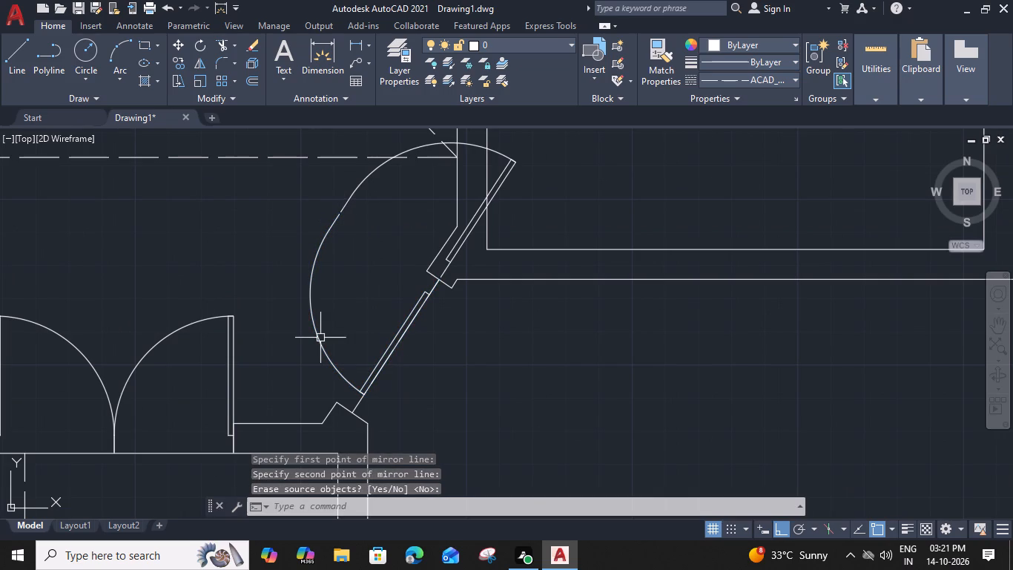
{"action": "left_click", "coordinate": [314, 330]}
{"action": "key", "text": "Delete"}
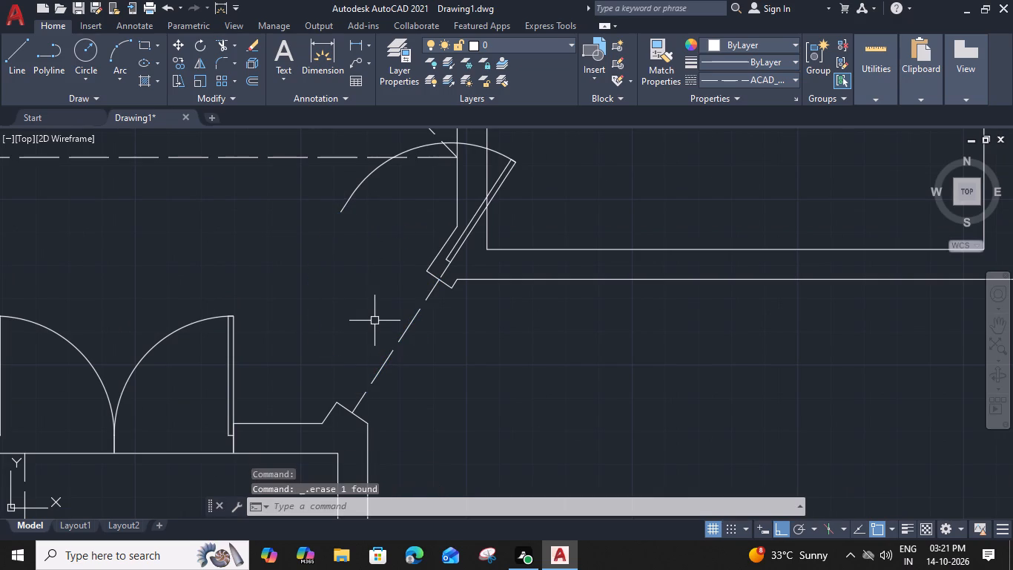
Select the mirrored door at the northeast jamb of the diagonal drawing+dining opening.
{"action": "left_click", "coordinate": [345, 203]}
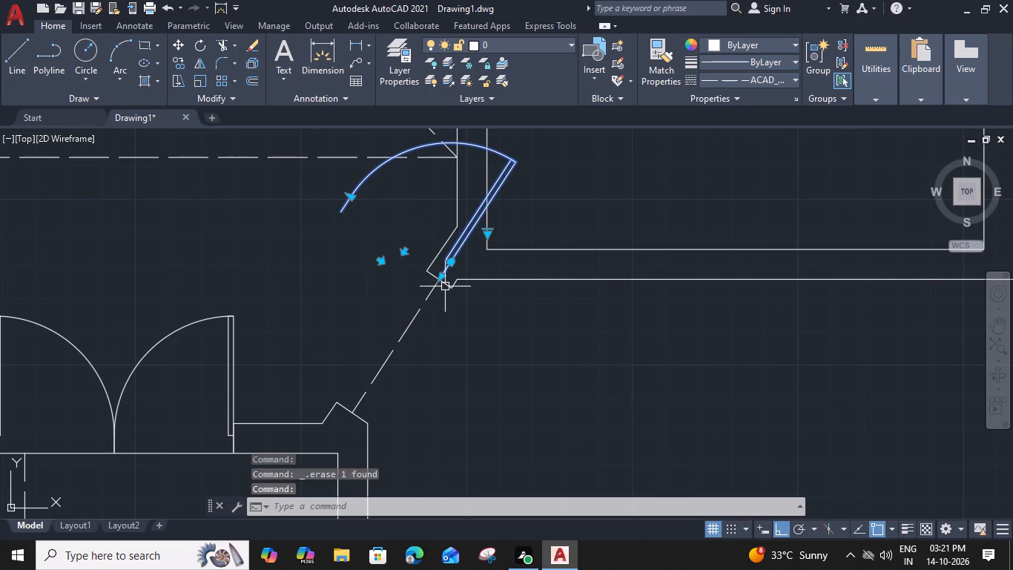